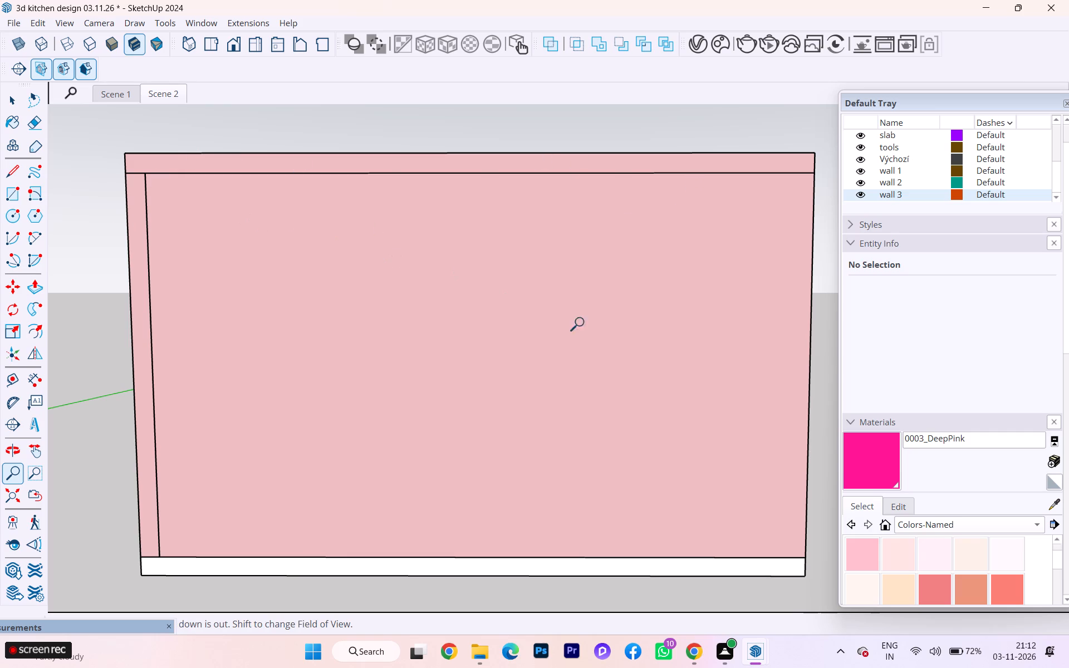
Place a section plane on the outer face of the pink front wall, accepting the default name and symbol.
{"action": "scroll", "coordinate": [715, 376], "scroll_direction": "down", "scroll_amount": 1}
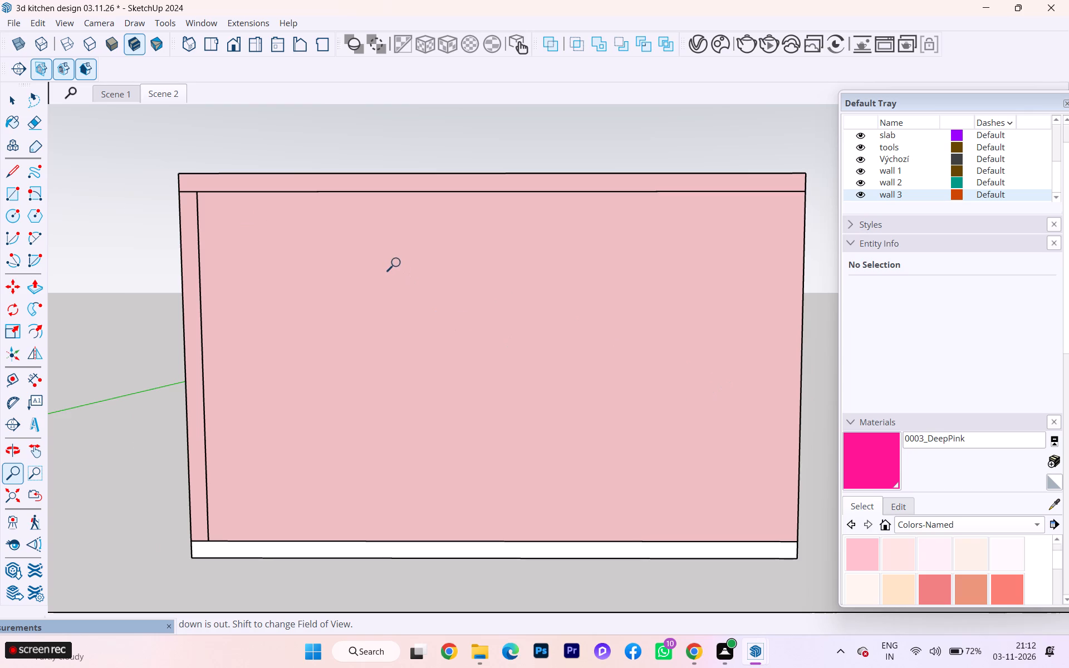
{"action": "scroll", "coordinate": [84, 174], "scroll_direction": "down", "scroll_amount": 1}
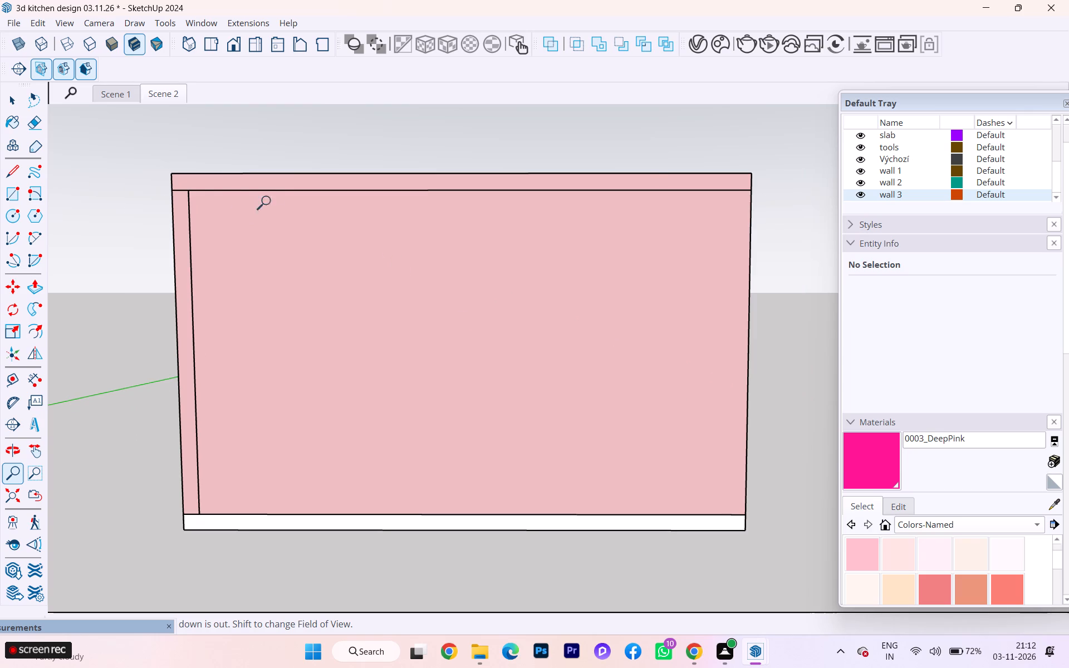
{"action": "left_click", "coordinate": [15, 98]}
{"action": "left_click", "coordinate": [22, 60]}
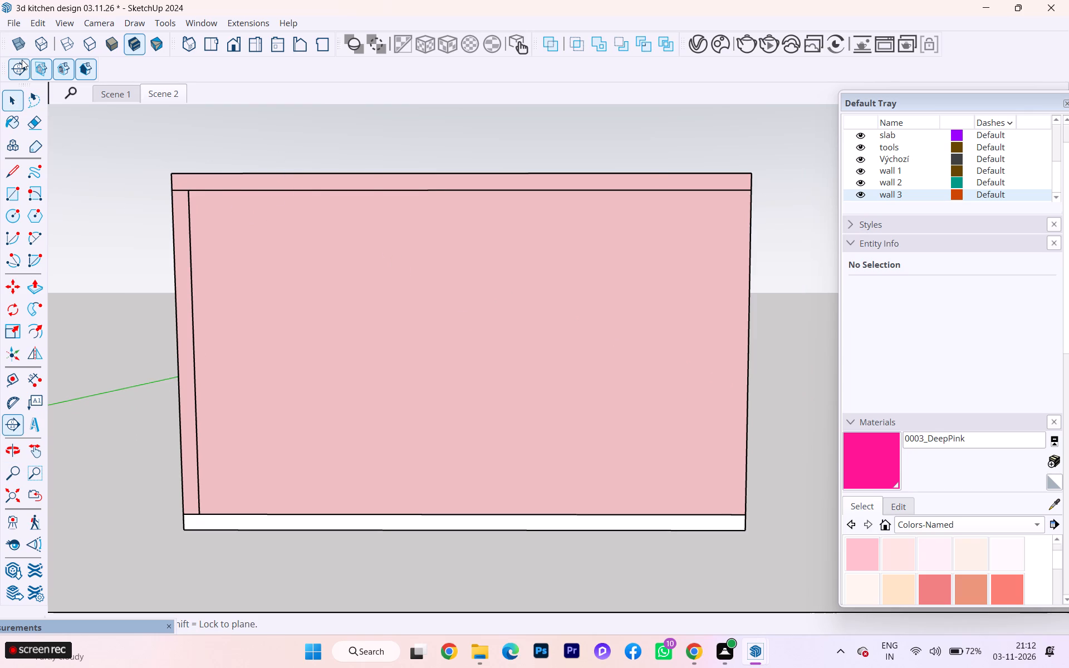
{"action": "left_click_drag", "start_coordinate": [358, 327], "coordinate": [362, 335]}
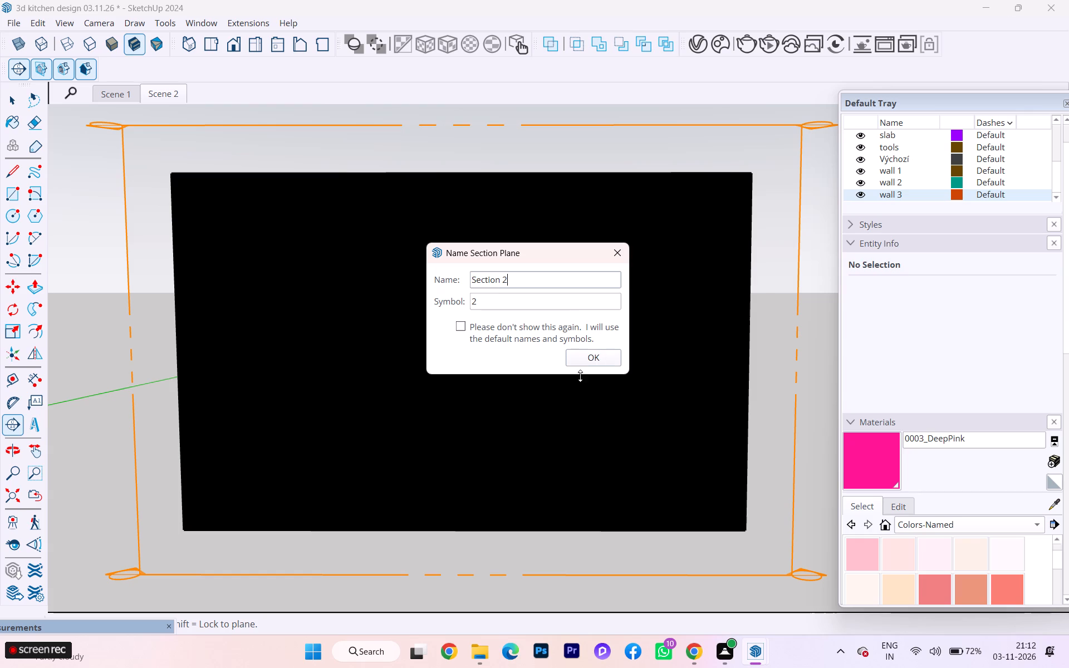
{"action": "left_click_drag", "start_coordinate": [580, 376], "coordinate": [588, 369]}
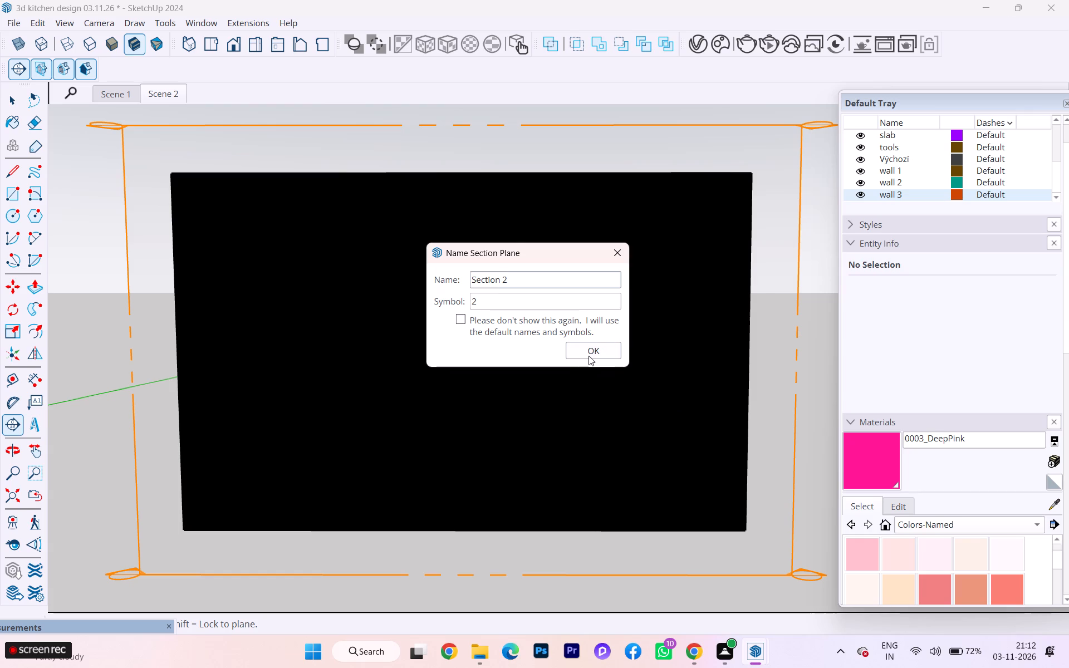
{"action": "left_click", "coordinate": [589, 356]}
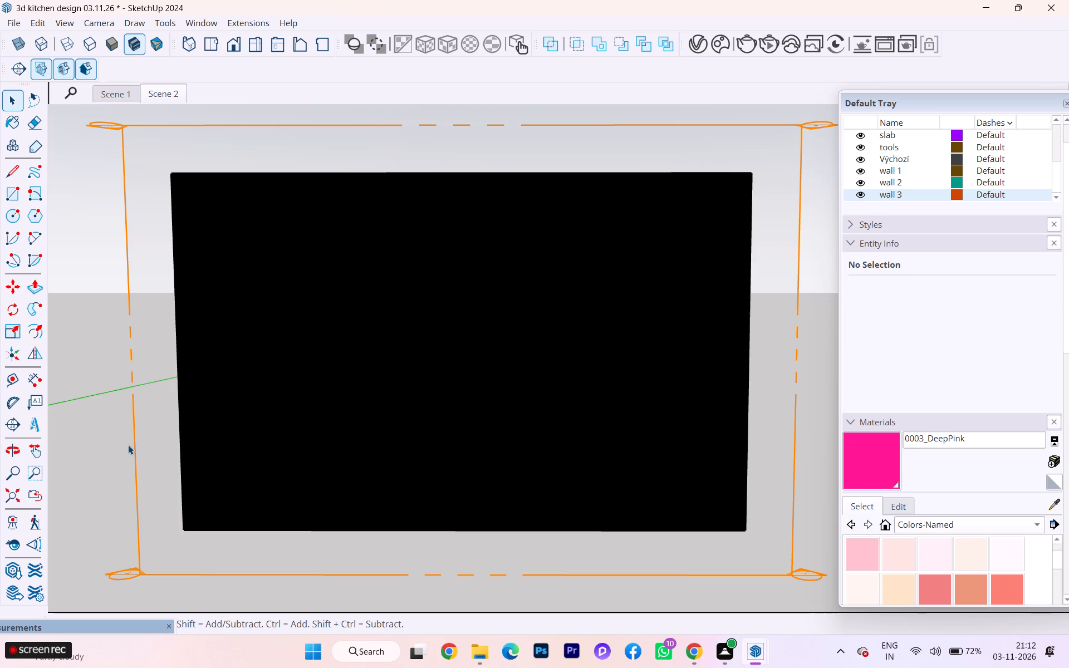
Move the new section plane inward past the front wall so it cuts through the room and exposes the kitchen.
{"action": "left_click", "coordinate": [140, 427]}
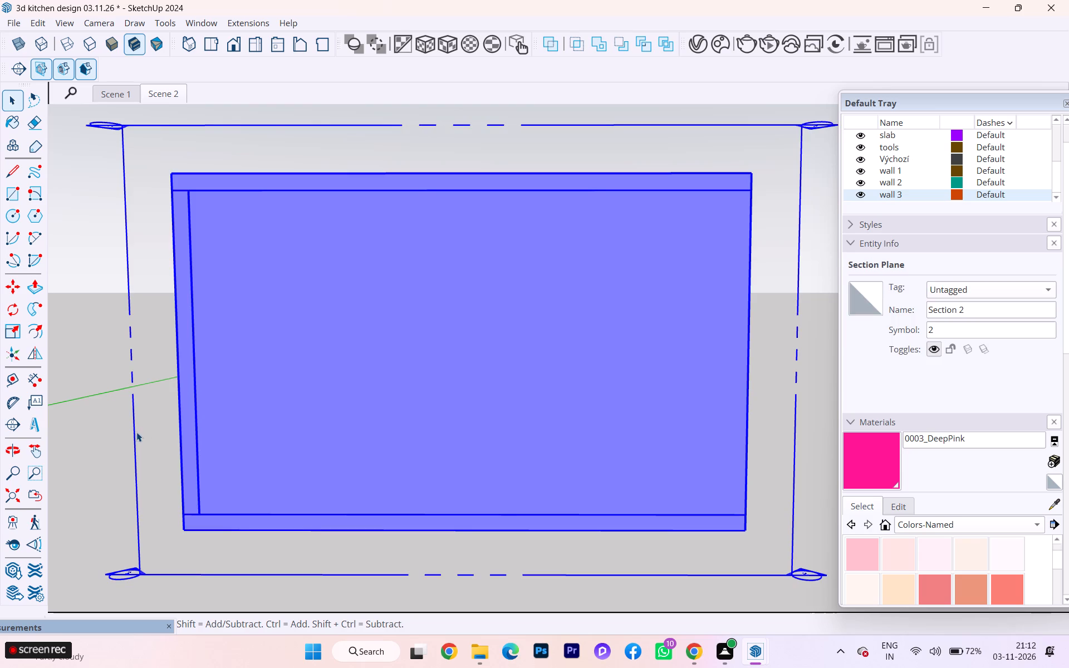
{"action": "key", "text": "m"}
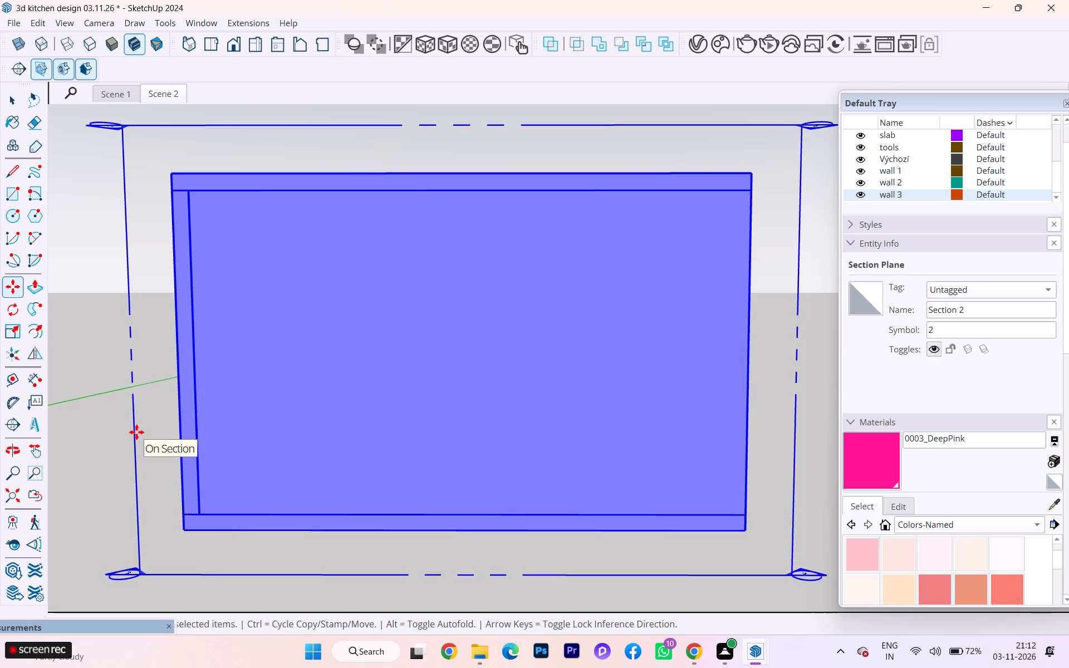
{"action": "key", "text": "Return"}
{"action": "left_click", "coordinate": [298, 443]}
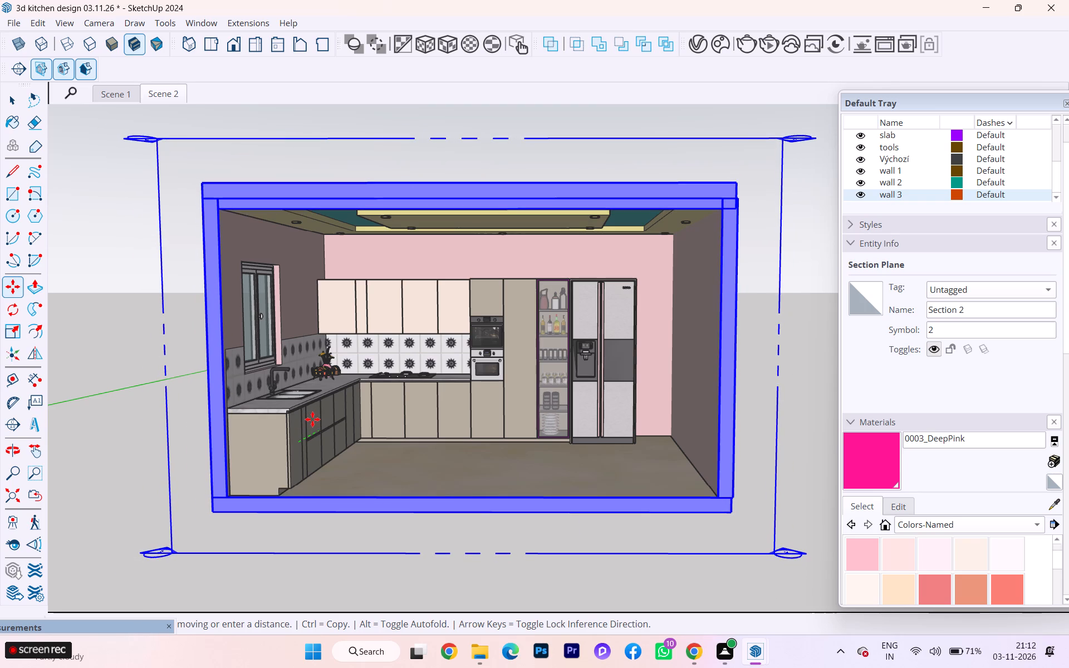
{"action": "left_click", "coordinate": [312, 419]}
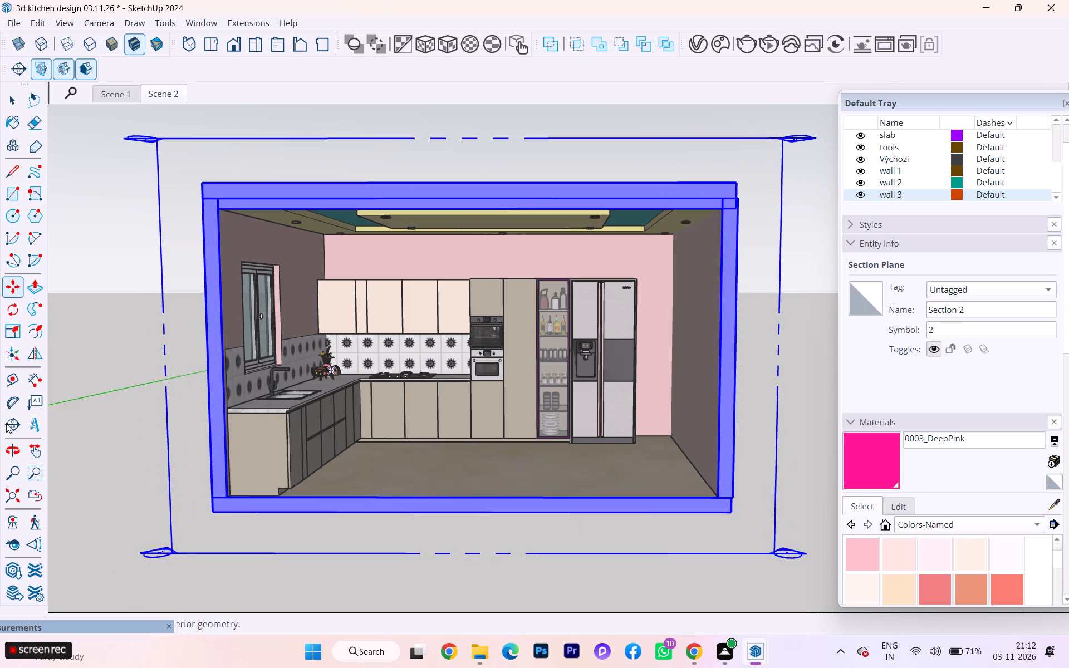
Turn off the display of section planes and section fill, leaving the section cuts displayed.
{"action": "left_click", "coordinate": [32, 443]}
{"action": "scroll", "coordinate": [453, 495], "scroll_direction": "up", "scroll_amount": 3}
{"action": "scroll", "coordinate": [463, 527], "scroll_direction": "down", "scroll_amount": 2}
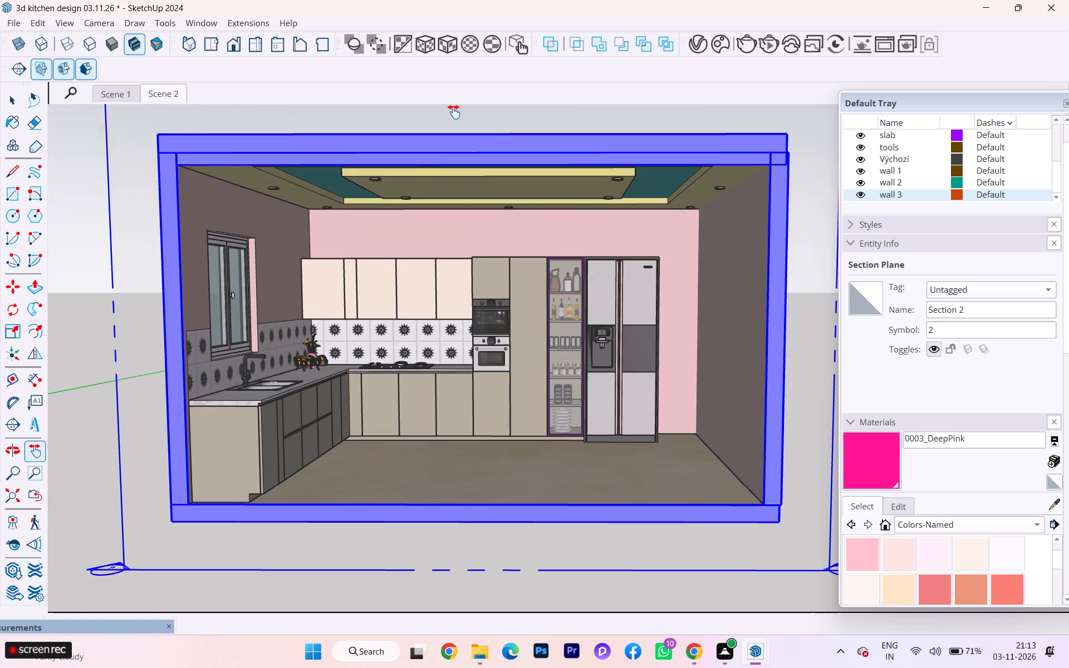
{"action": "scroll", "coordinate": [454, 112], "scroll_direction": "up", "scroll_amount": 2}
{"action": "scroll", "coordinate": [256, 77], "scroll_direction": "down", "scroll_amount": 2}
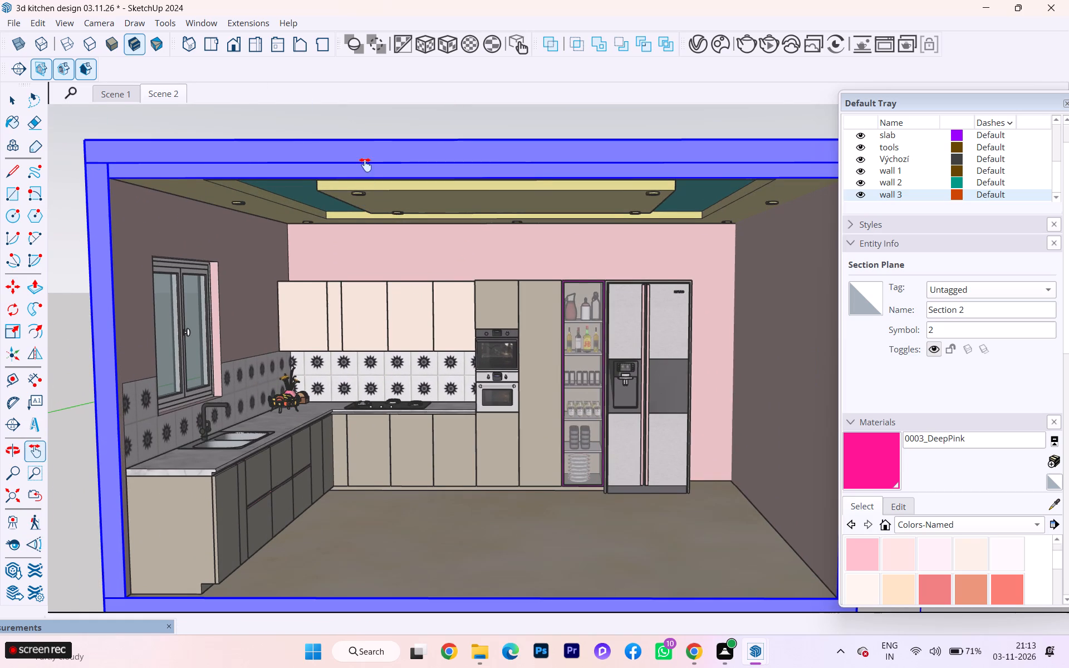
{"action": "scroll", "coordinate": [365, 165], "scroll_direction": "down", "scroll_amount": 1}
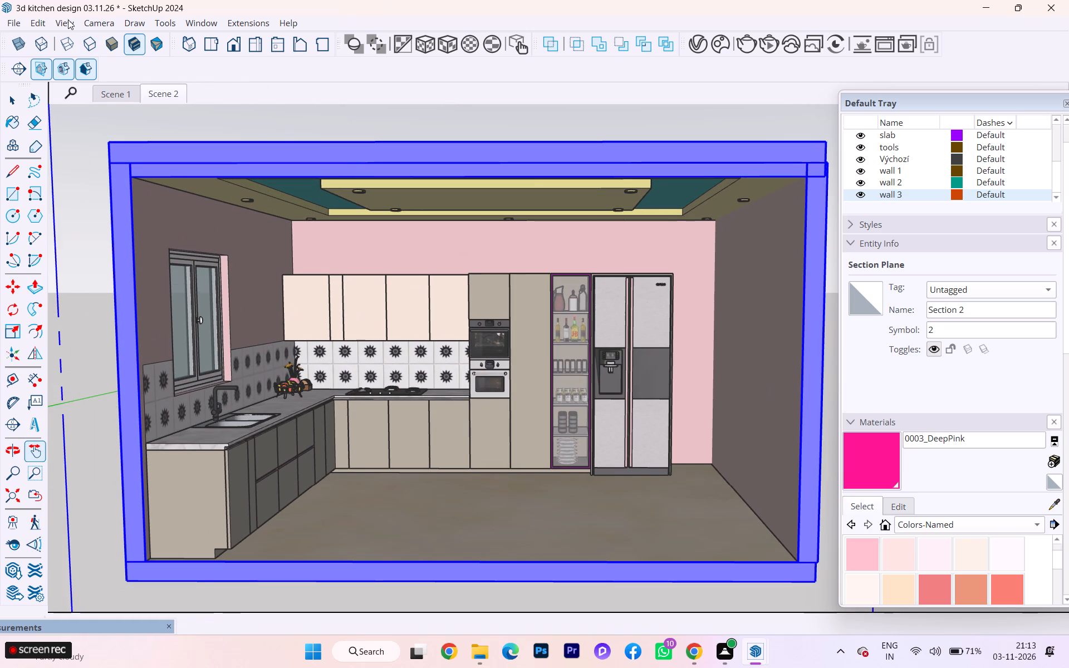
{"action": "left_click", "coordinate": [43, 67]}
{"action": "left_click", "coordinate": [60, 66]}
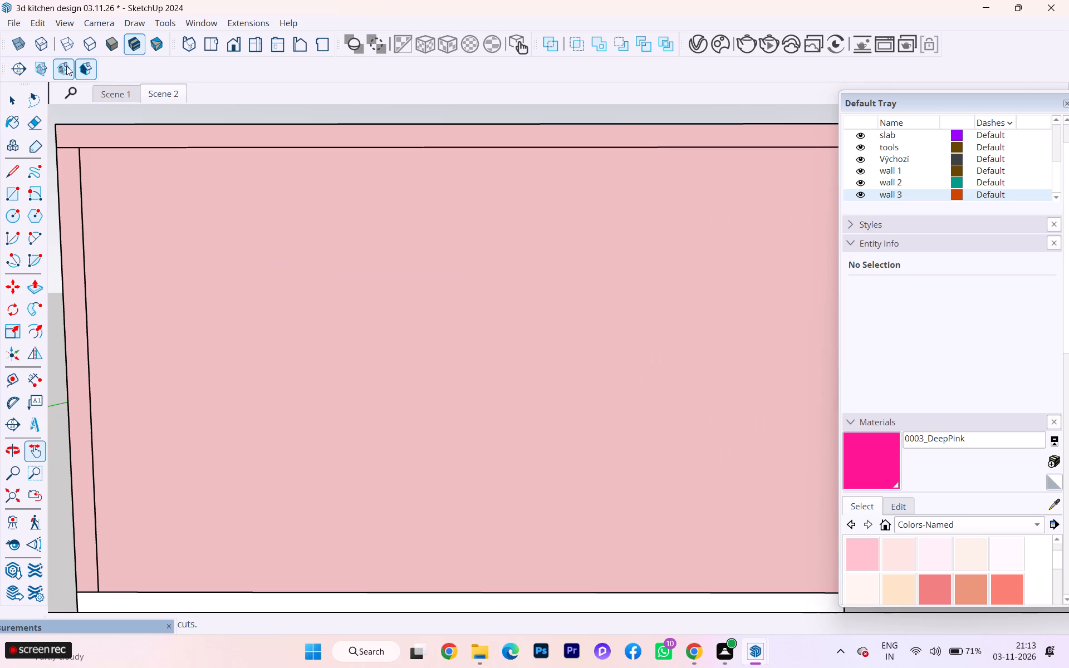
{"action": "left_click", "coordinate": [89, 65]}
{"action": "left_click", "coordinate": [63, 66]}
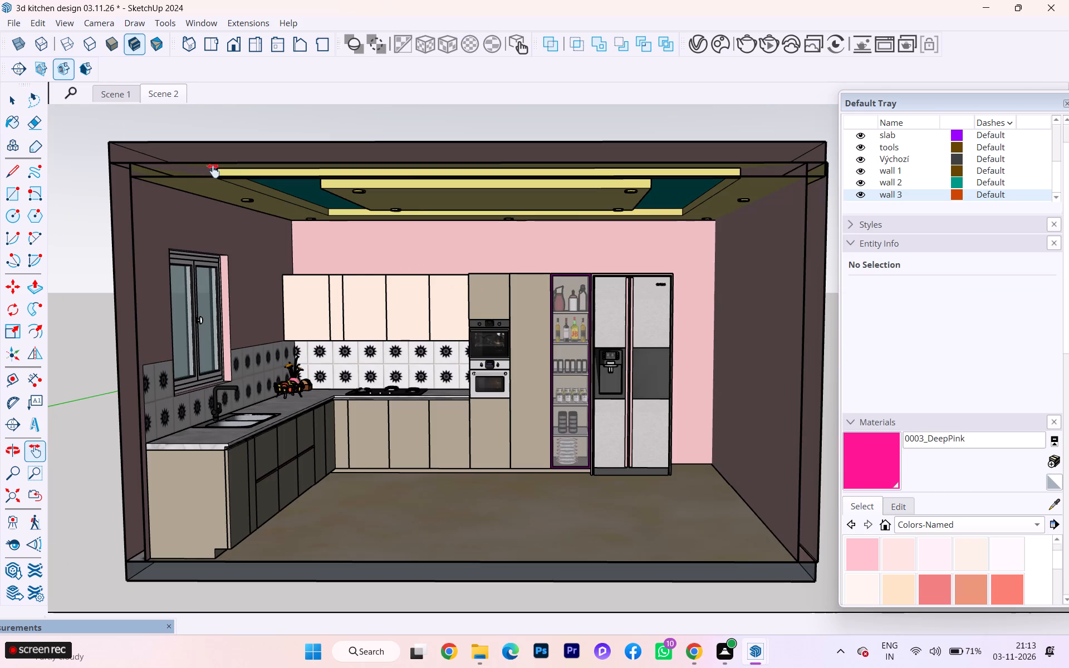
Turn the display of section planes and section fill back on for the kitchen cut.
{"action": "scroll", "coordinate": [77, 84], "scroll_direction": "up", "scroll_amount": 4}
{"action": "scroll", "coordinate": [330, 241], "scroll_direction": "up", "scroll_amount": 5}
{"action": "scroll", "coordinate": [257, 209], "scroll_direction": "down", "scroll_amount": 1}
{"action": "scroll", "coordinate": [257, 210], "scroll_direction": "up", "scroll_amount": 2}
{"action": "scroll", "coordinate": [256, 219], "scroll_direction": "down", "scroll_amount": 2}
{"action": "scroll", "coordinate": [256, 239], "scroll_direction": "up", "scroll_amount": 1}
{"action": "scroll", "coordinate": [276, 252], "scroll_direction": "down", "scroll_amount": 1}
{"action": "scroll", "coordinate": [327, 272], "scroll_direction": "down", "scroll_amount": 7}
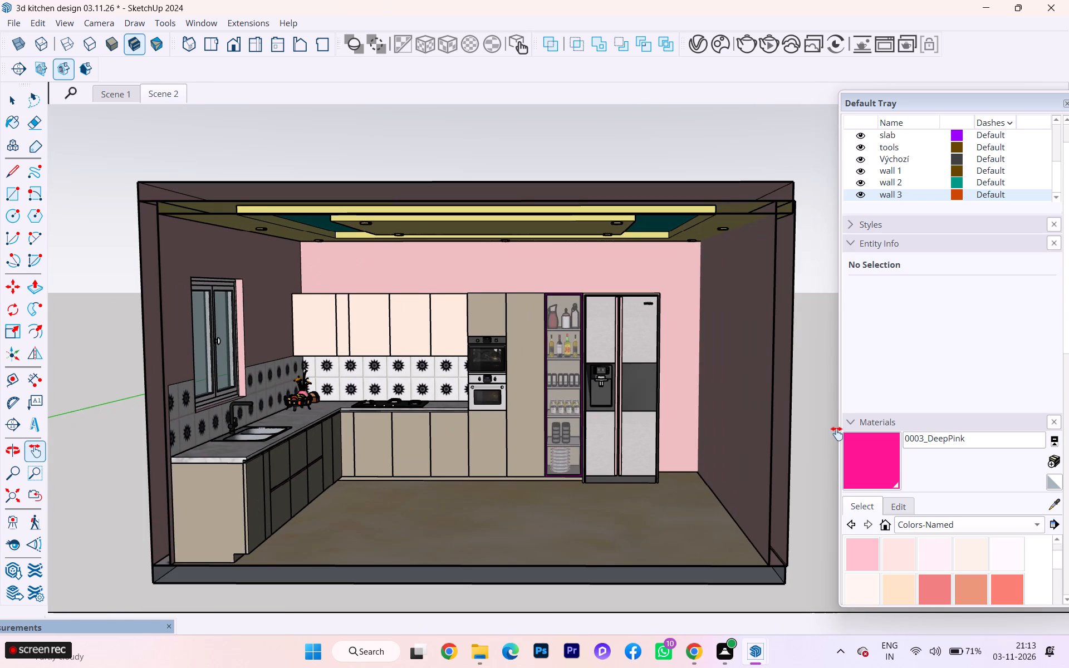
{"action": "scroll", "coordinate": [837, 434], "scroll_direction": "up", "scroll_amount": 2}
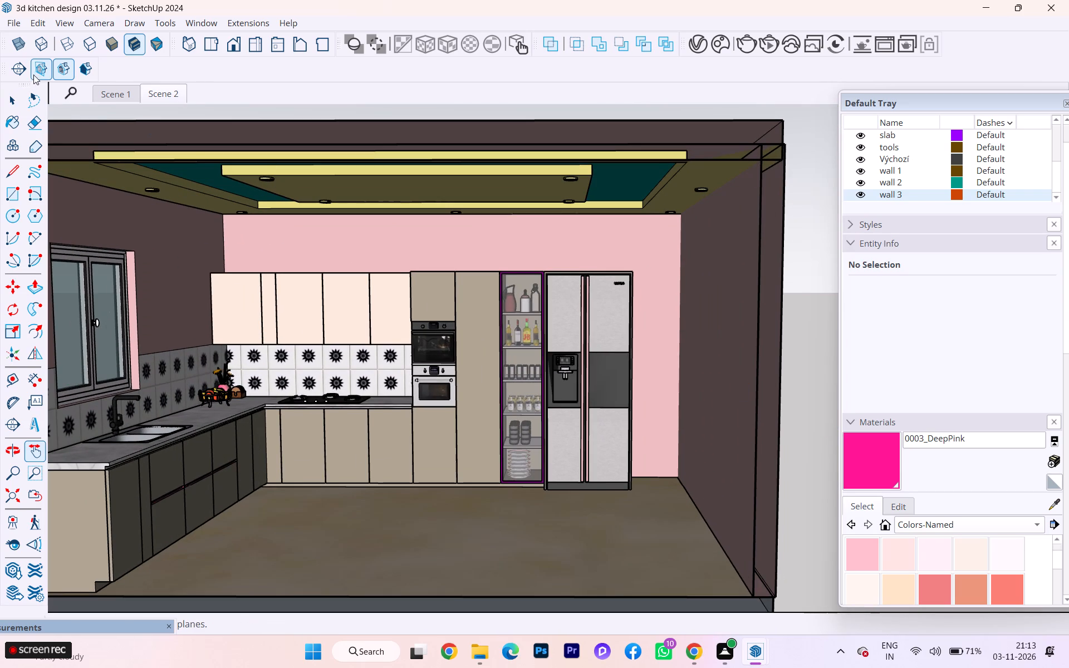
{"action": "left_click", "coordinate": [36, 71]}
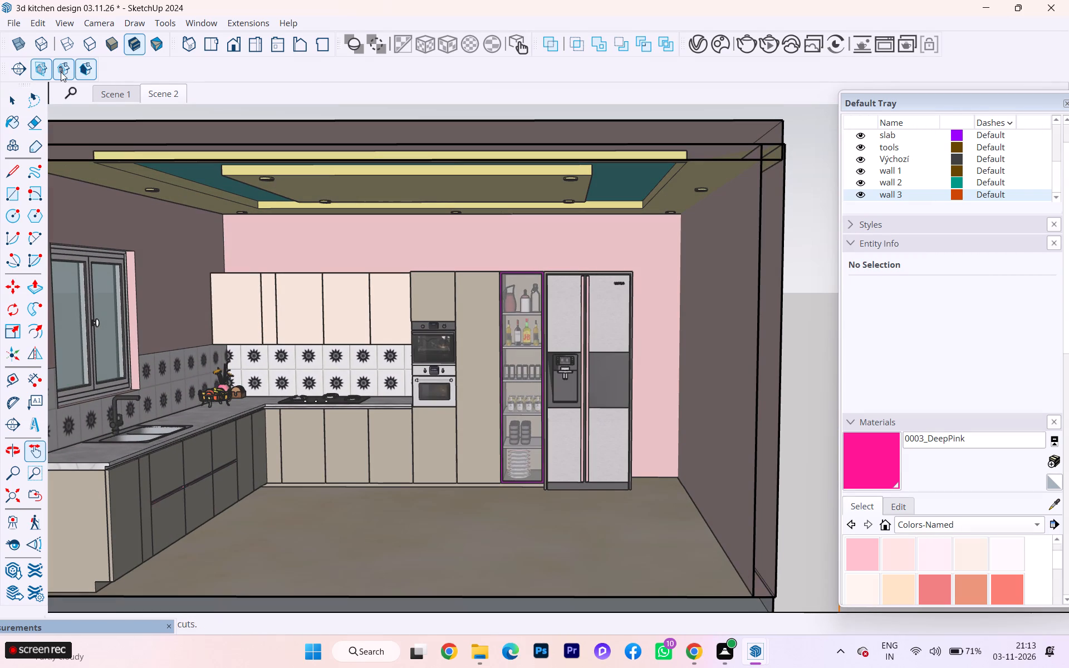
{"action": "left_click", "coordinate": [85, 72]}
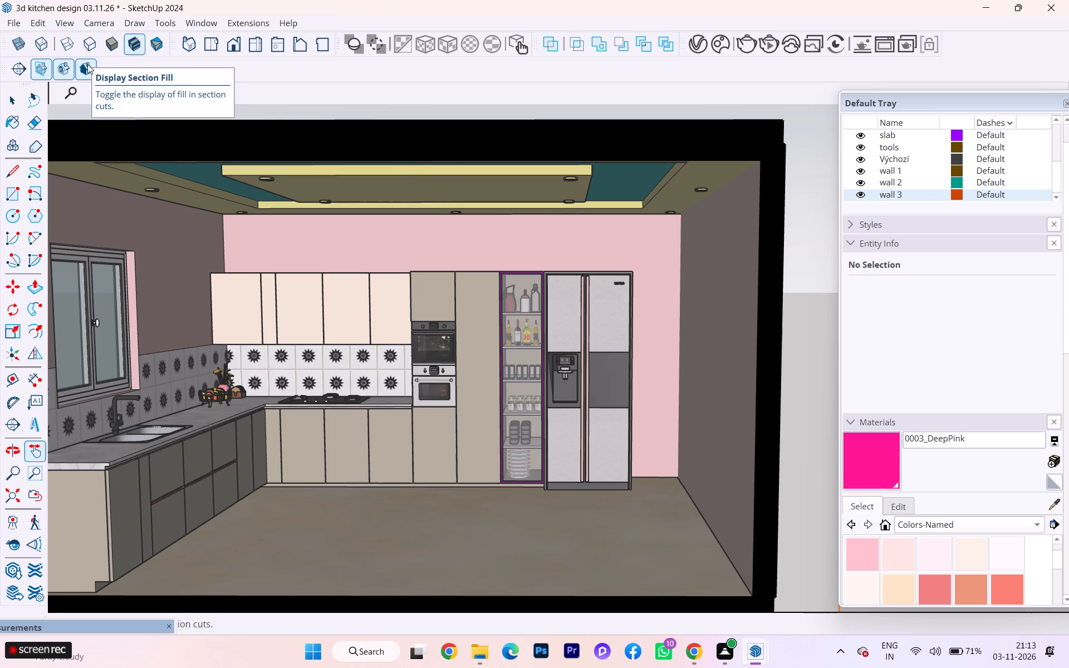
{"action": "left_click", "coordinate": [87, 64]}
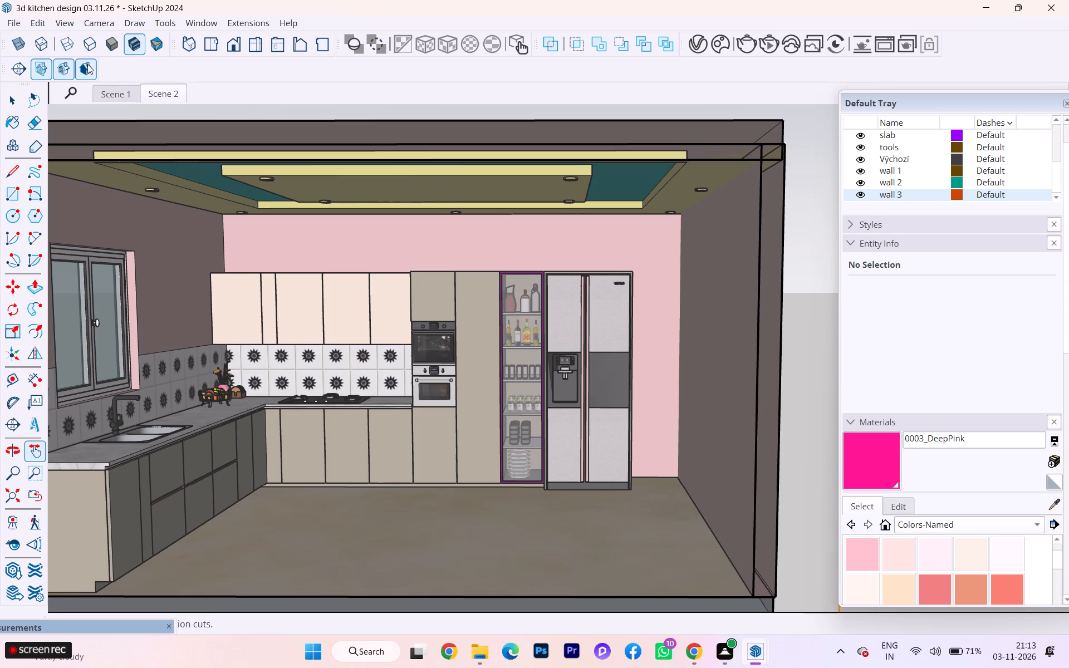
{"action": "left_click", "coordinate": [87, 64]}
Switch to the standard Front view, framing the sectioned kitchen interior.
{"action": "scroll", "coordinate": [434, 186], "scroll_direction": "down", "scroll_amount": 2}
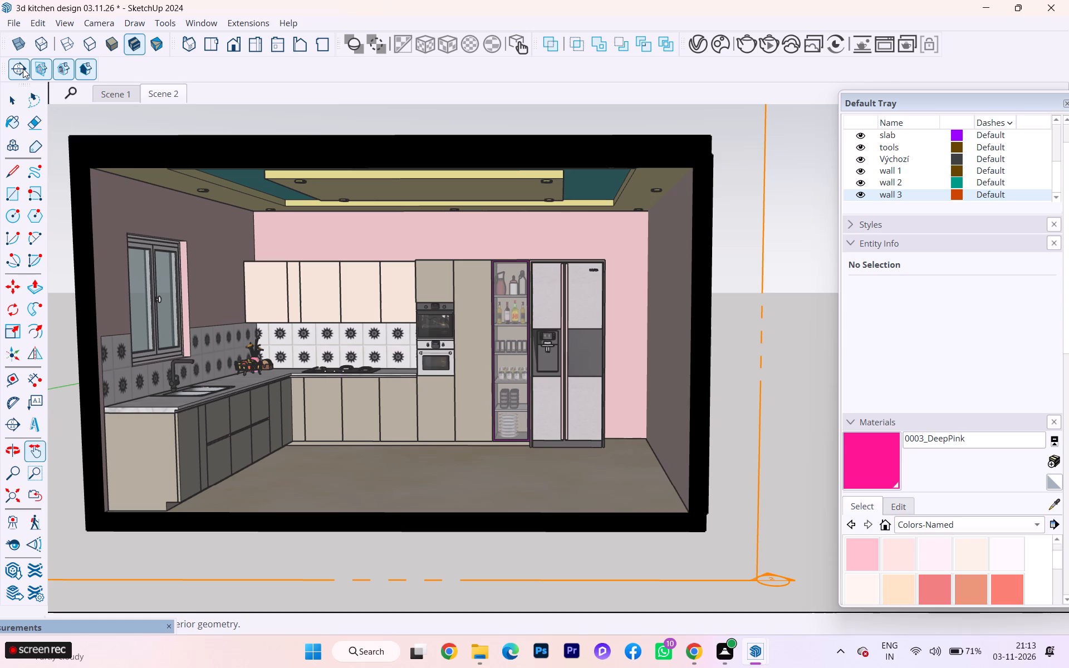
{"action": "scroll", "coordinate": [323, 282], "scroll_direction": "down", "scroll_amount": 3}
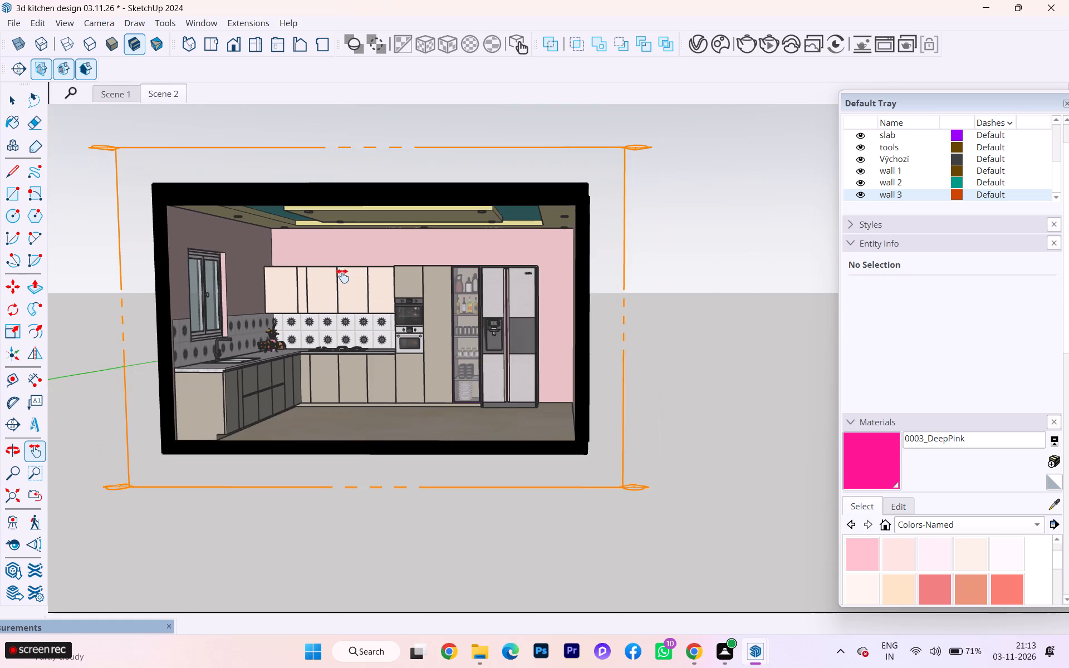
{"action": "middle_click_drag", "start_coordinate": [348, 271], "coordinate": [435, 276]}
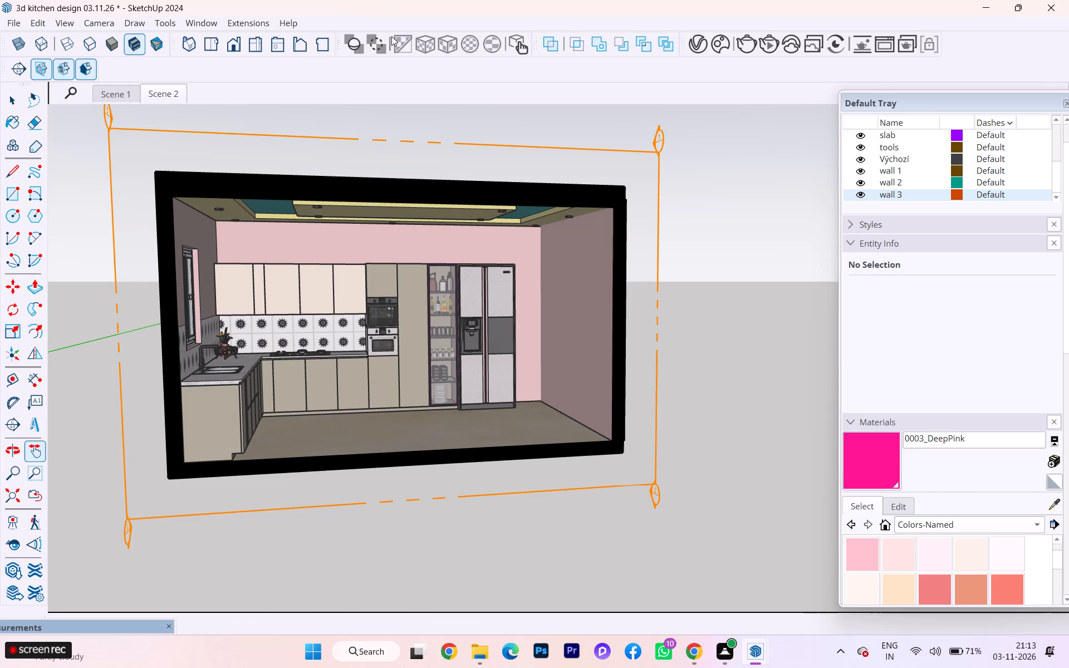
{"action": "scroll", "coordinate": [520, 258], "scroll_direction": "down", "scroll_amount": 1}
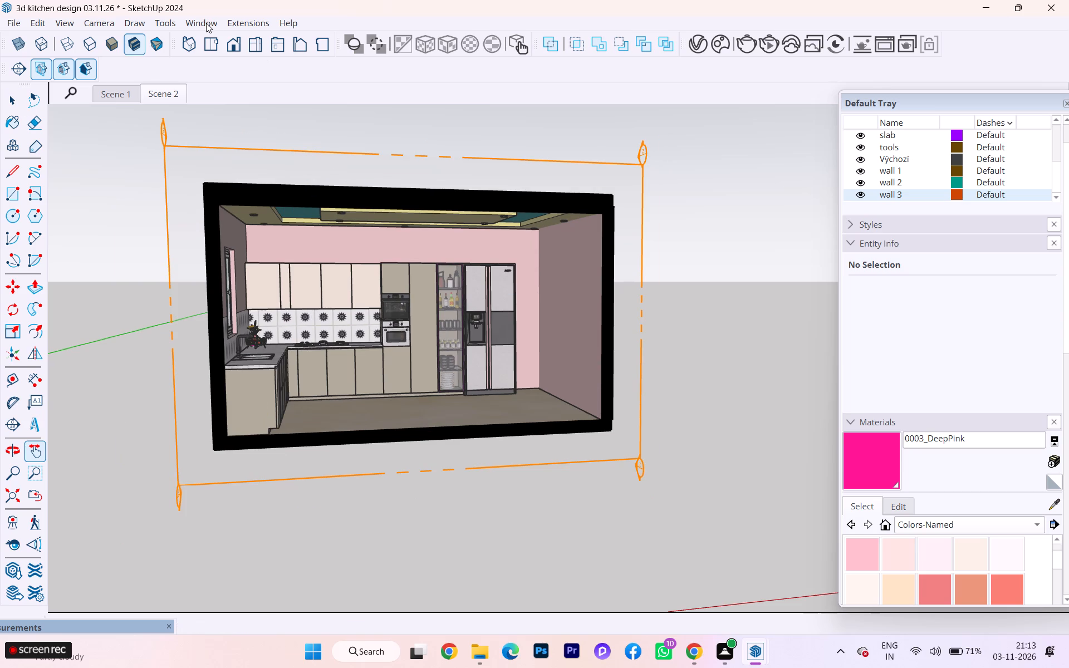
{"action": "left_click", "coordinate": [203, 43]}
{"action": "left_click", "coordinate": [234, 47]}
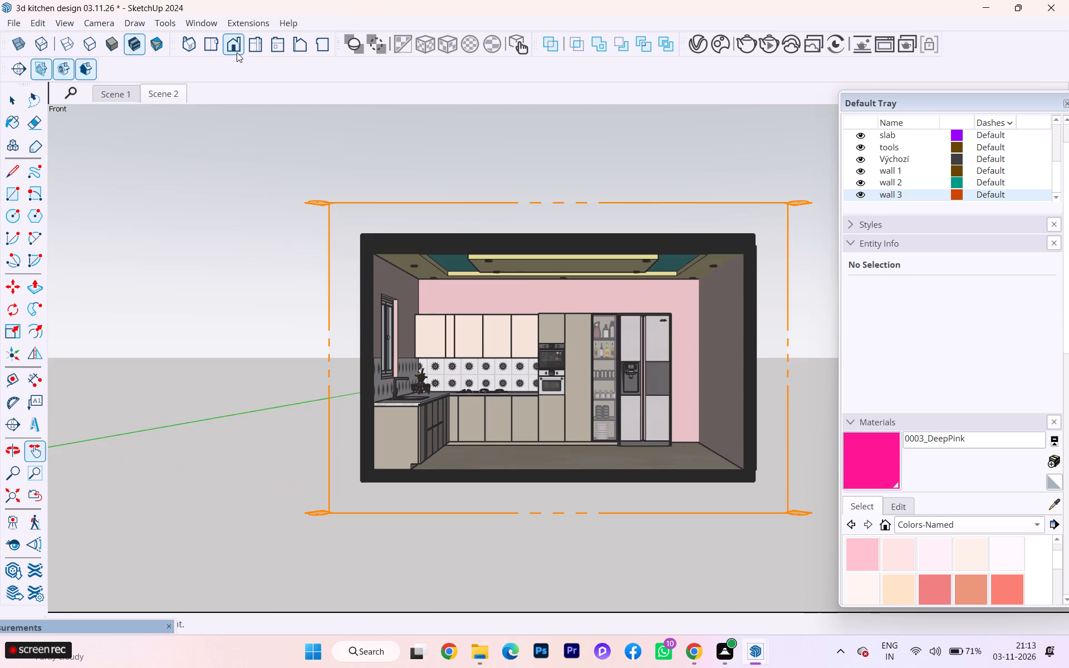
{"action": "scroll", "coordinate": [295, 283], "scroll_direction": "down", "scroll_amount": 1}
{"action": "scroll", "coordinate": [577, 335], "scroll_direction": "down", "scroll_amount": 1}
{"action": "scroll", "coordinate": [577, 335], "scroll_direction": "up", "scroll_amount": 5}
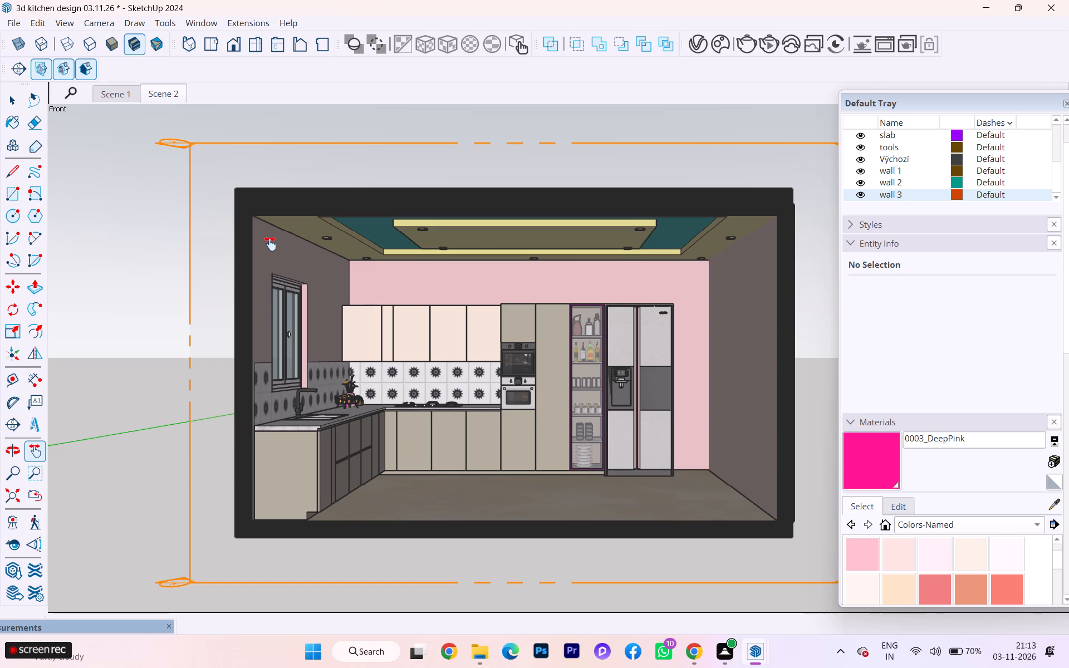
{"action": "scroll", "coordinate": [457, 358], "scroll_direction": "up", "scroll_amount": 1}
{"action": "scroll", "coordinate": [498, 362], "scroll_direction": "down", "scroll_amount": 1}
{"action": "scroll", "coordinate": [506, 364], "scroll_direction": "up", "scroll_amount": 2}
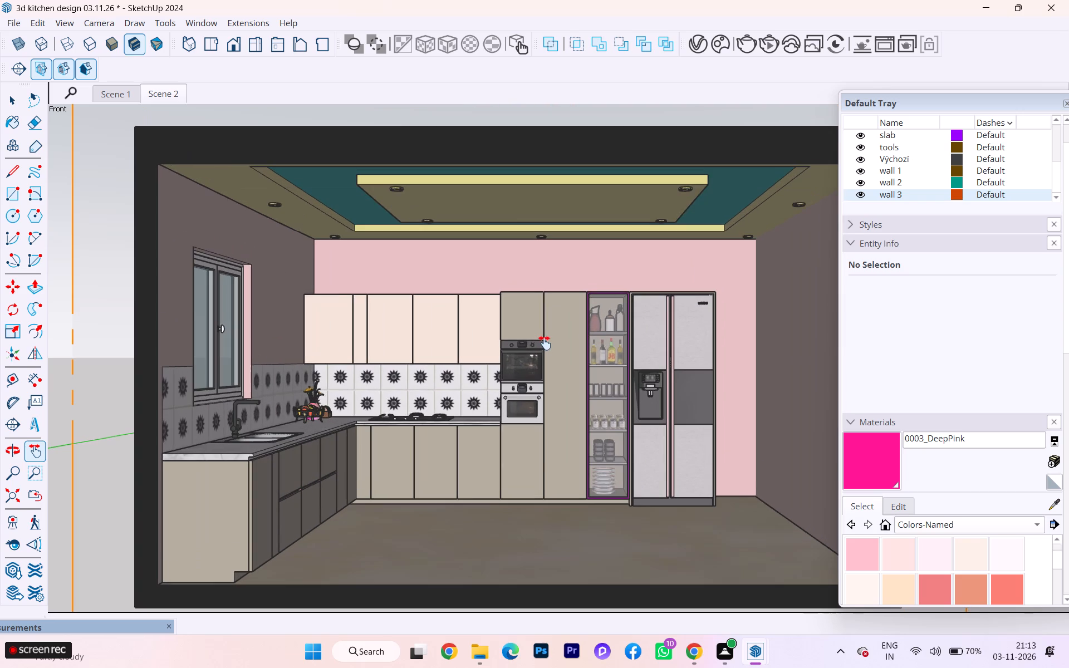
{"action": "scroll", "coordinate": [488, 340], "scroll_direction": "up", "scroll_amount": 1}
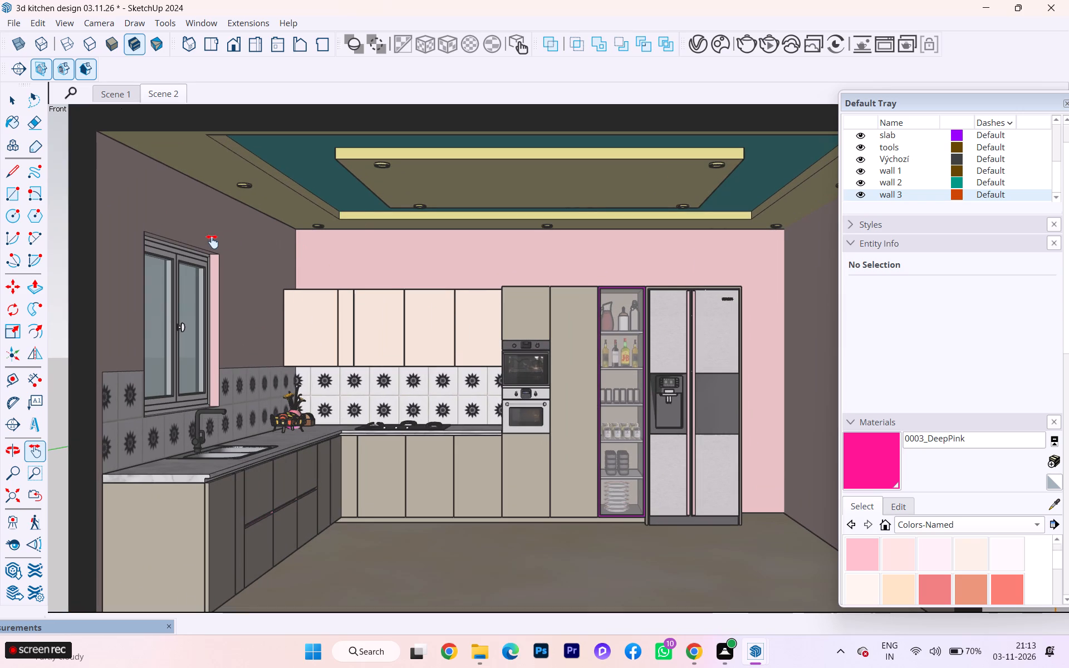
Clear the Default Tray away from the model area by closing it.
{"action": "left_click_drag", "start_coordinate": [944, 100], "coordinate": [916, 0]}
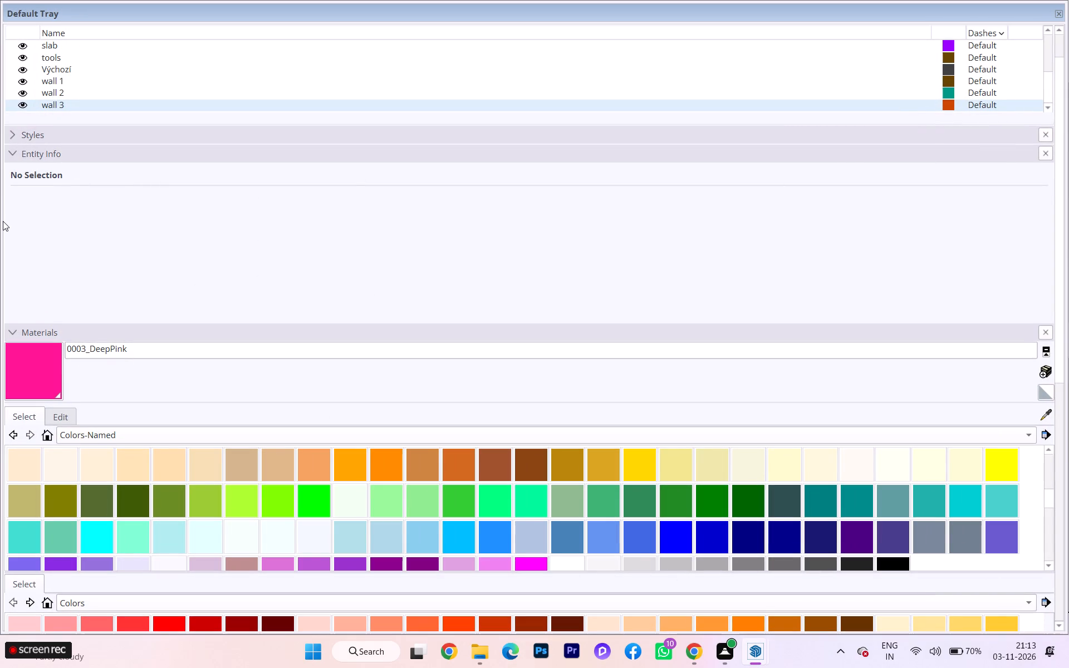
{"action": "left_click_drag", "start_coordinate": [0, 242], "coordinate": [16, 258]}
{"action": "left_click_drag", "start_coordinate": [6, 474], "coordinate": [5, 492]}
{"action": "left_click_drag", "start_coordinate": [2, 494], "coordinate": [68, 519]}
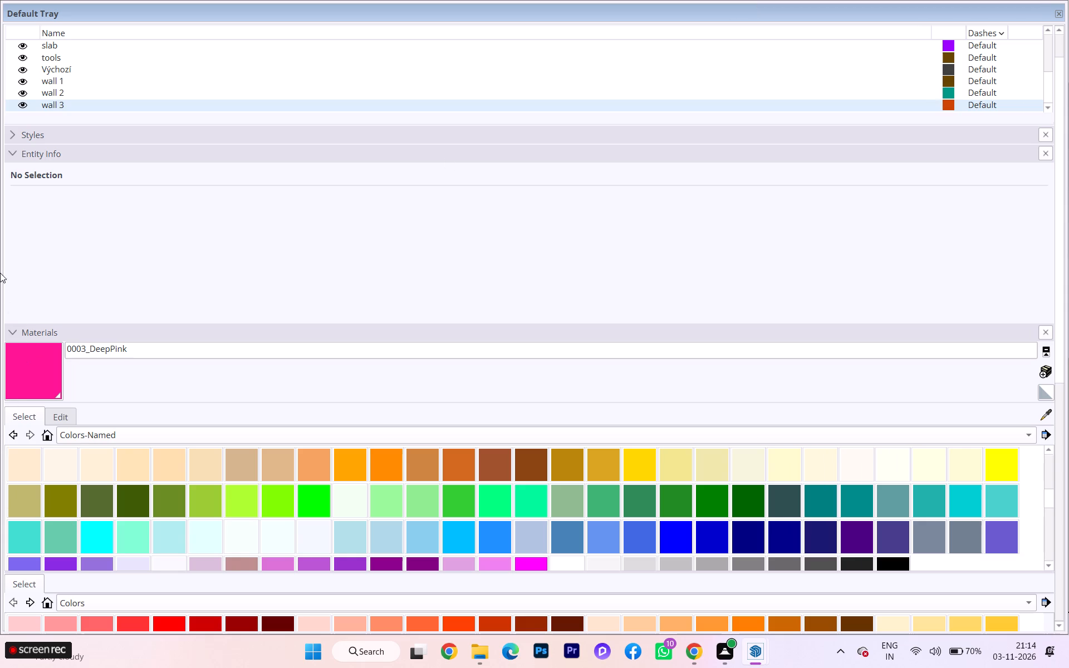
{"action": "left_click", "coordinate": [0, 259]}
{"action": "left_click", "coordinate": [1056, 11]}
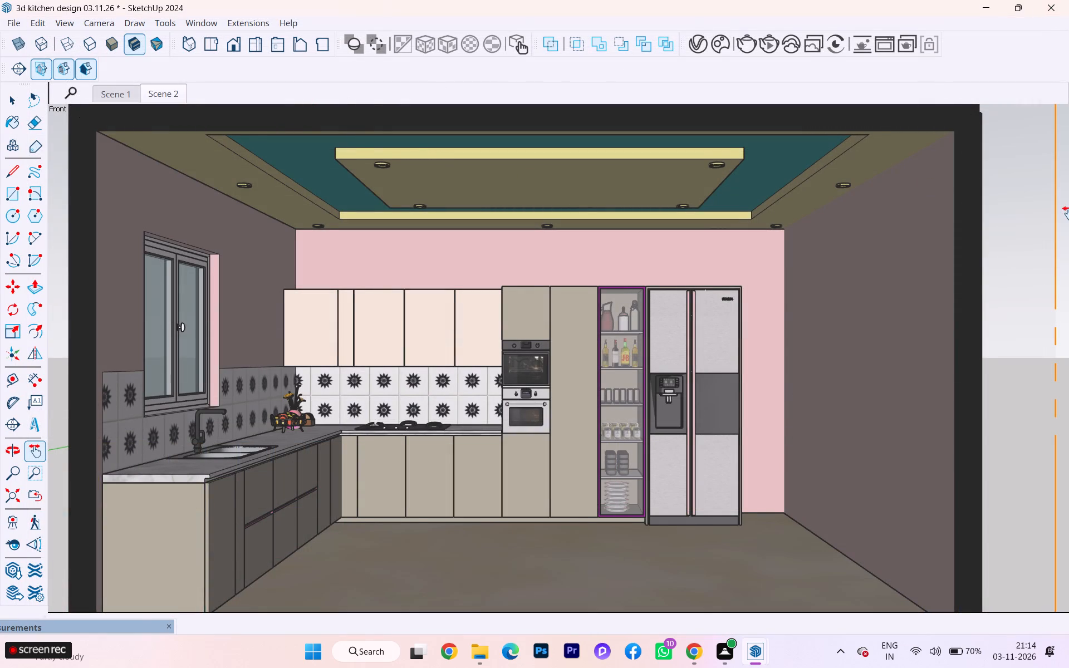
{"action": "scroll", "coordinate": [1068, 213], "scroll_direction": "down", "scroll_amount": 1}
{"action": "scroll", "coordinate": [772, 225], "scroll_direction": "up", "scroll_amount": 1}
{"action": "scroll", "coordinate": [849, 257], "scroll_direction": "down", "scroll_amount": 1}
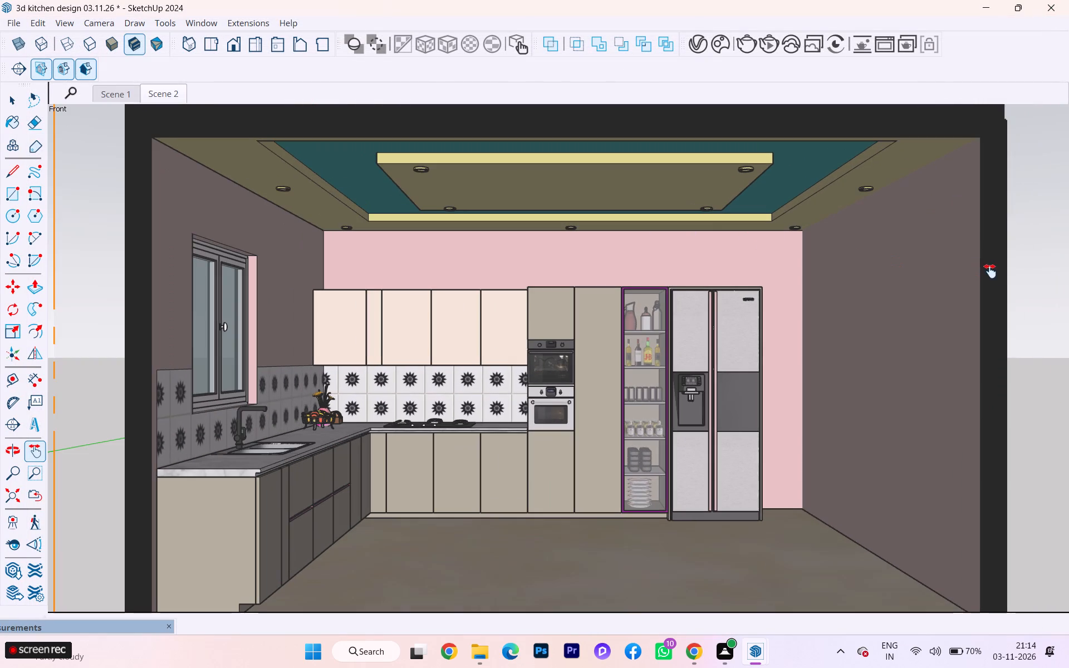
Reframe the front perspective view closer on the kitchen cabinets and update Scene 2 with it.
{"action": "scroll", "coordinate": [744, 271], "scroll_direction": "up", "scroll_amount": 2}
{"action": "scroll", "coordinate": [707, 267], "scroll_direction": "down", "scroll_amount": 1}
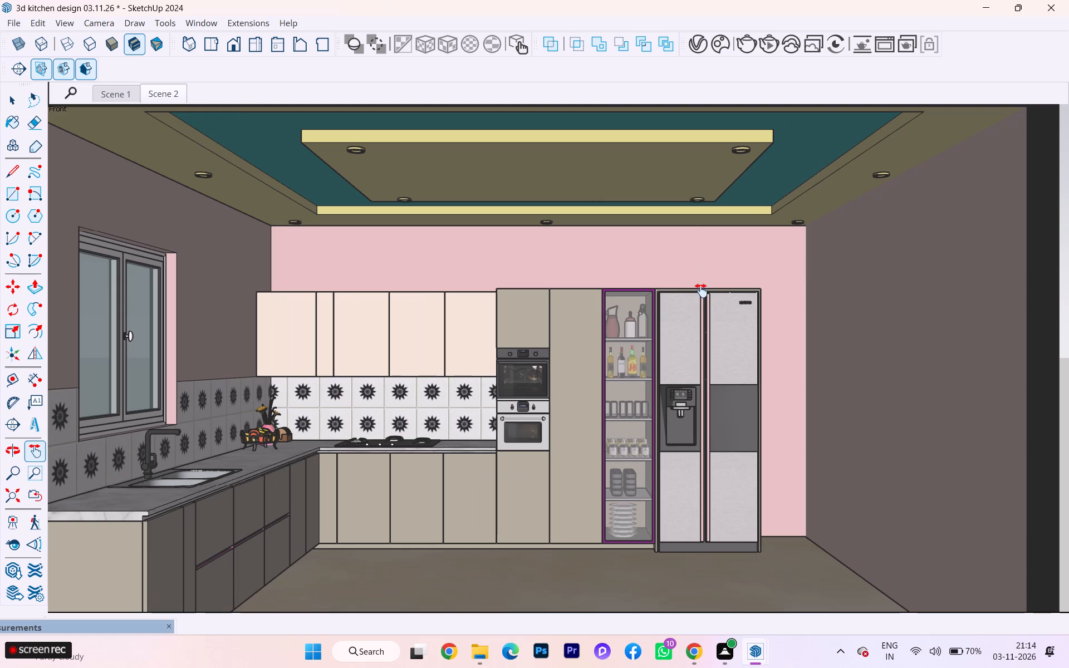
{"action": "middle_click", "coordinate": [701, 291]}
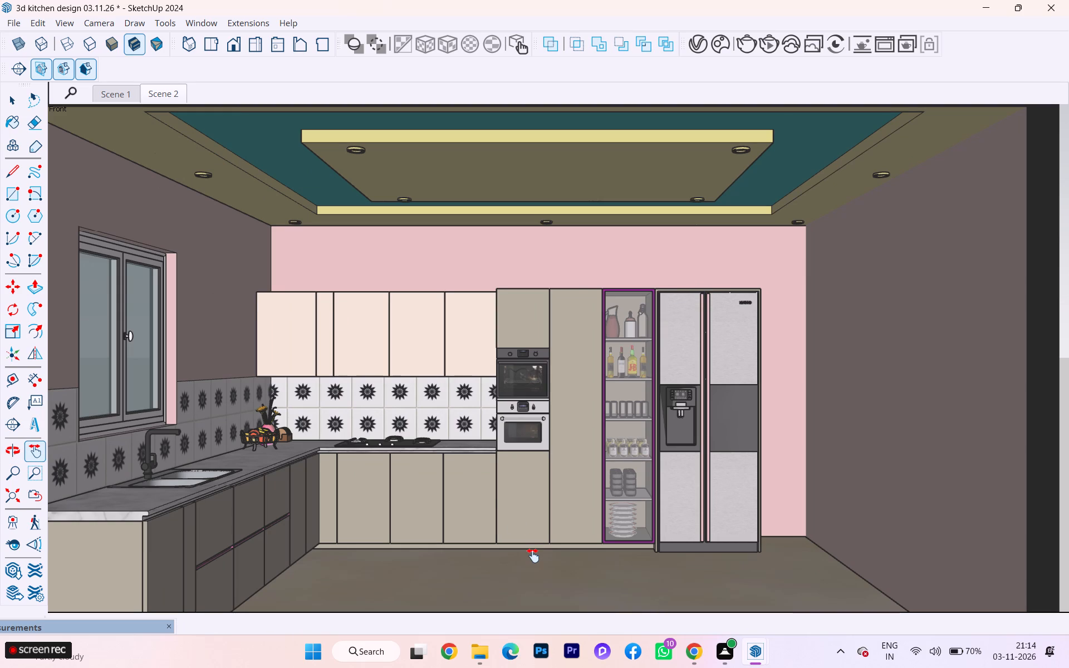
{"action": "left_click_drag", "start_coordinate": [533, 556], "coordinate": [562, 559]}
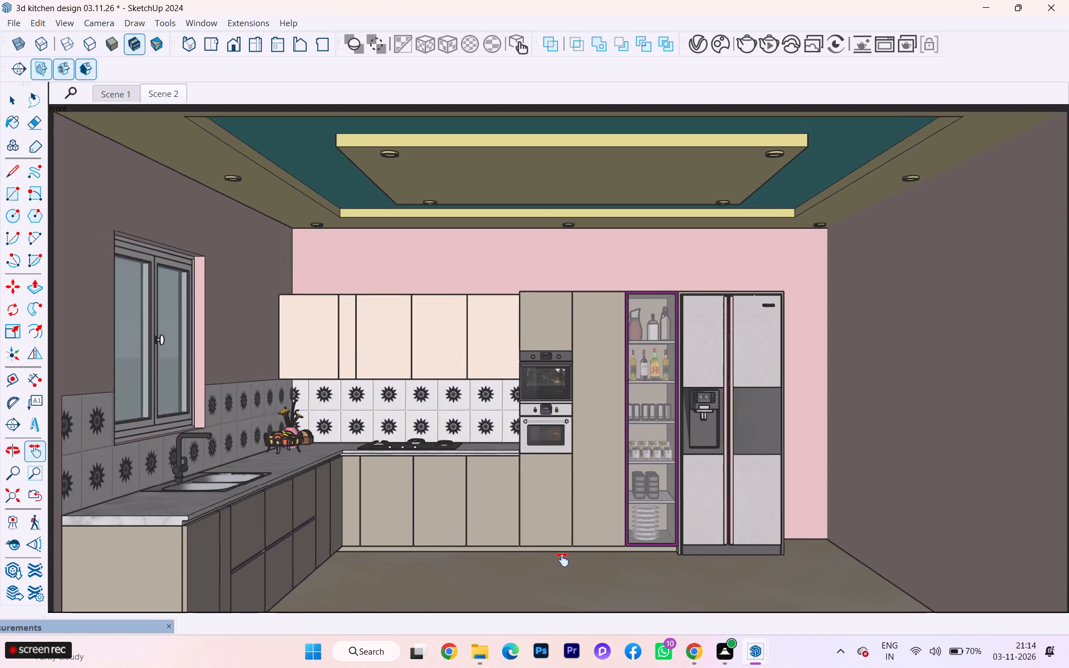
{"action": "left_click_drag", "start_coordinate": [562, 559], "coordinate": [559, 552]}
{"action": "left_click", "coordinate": [559, 552]}
{"action": "left_click_drag", "start_coordinate": [559, 552], "coordinate": [554, 548]}
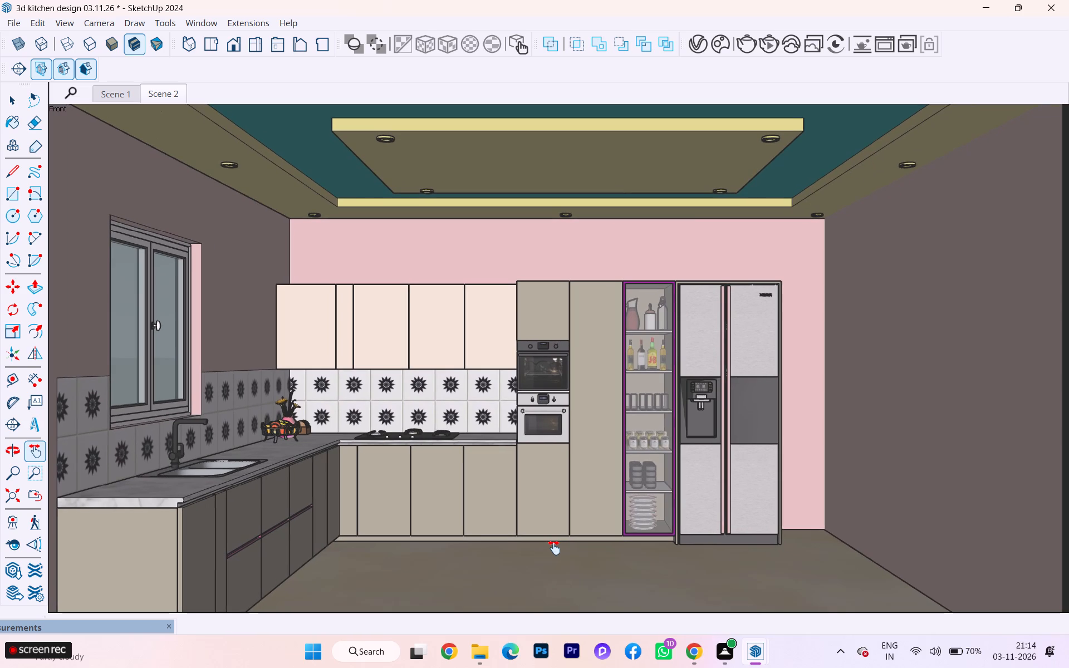
{"action": "scroll", "coordinate": [553, 553], "scroll_direction": "up", "scroll_amount": 1}
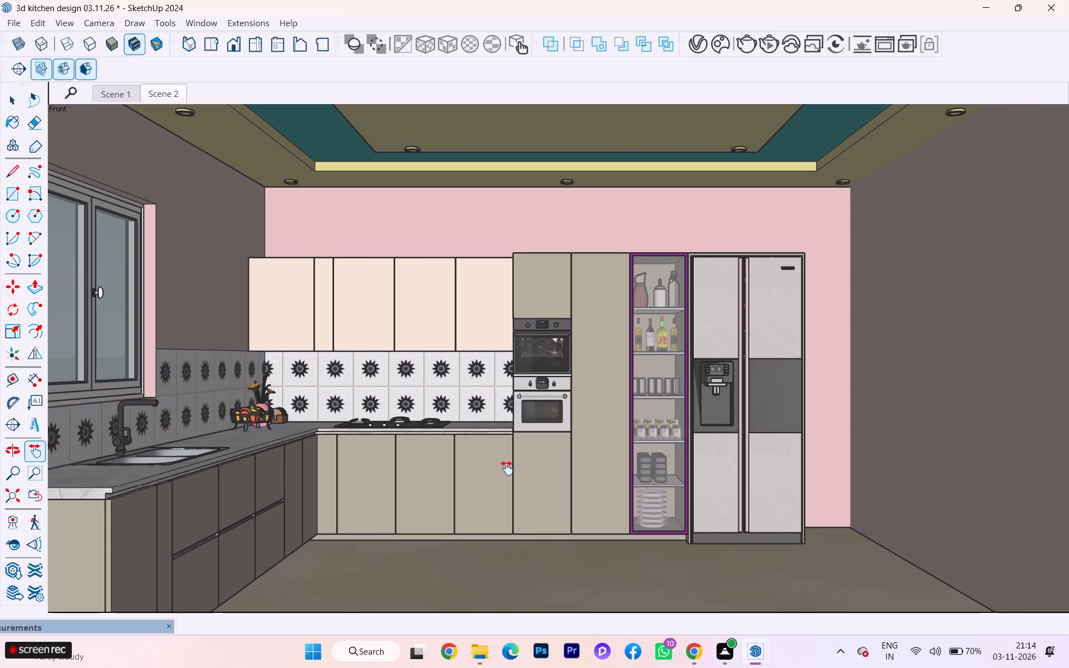
{"action": "right_click", "coordinate": [150, 92]}
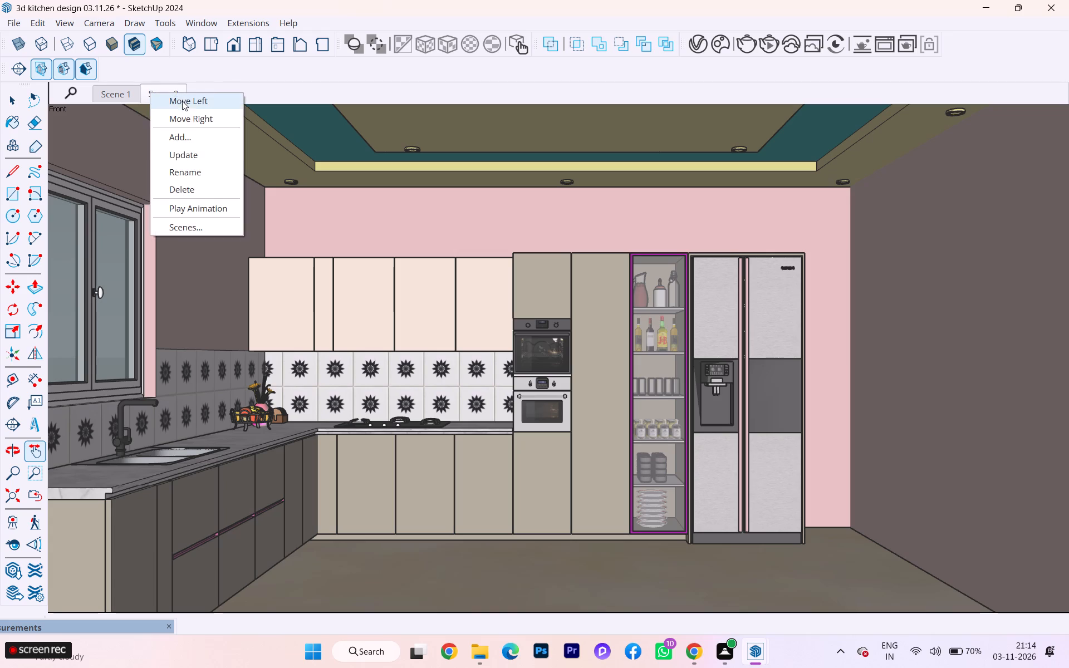
{"action": "left_click", "coordinate": [197, 155]}
Switch the camera to parallel projection and frame the full front elevation of the sectioned kitchen.
{"action": "scroll", "coordinate": [210, 169], "scroll_direction": "down", "scroll_amount": 2}
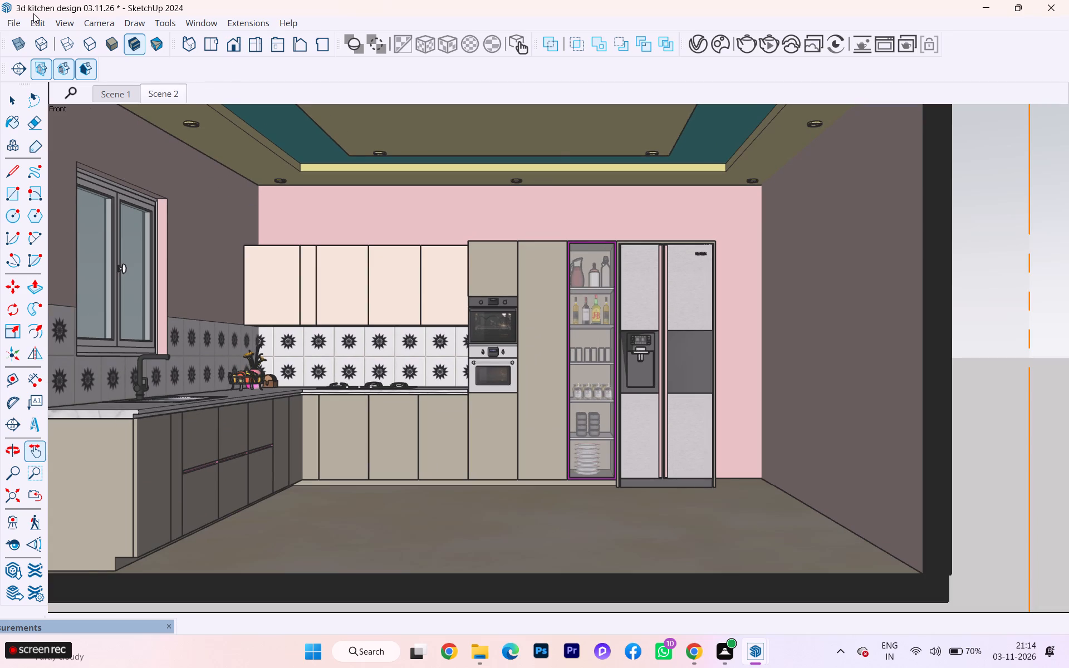
{"action": "left_click", "coordinate": [89, 21]}
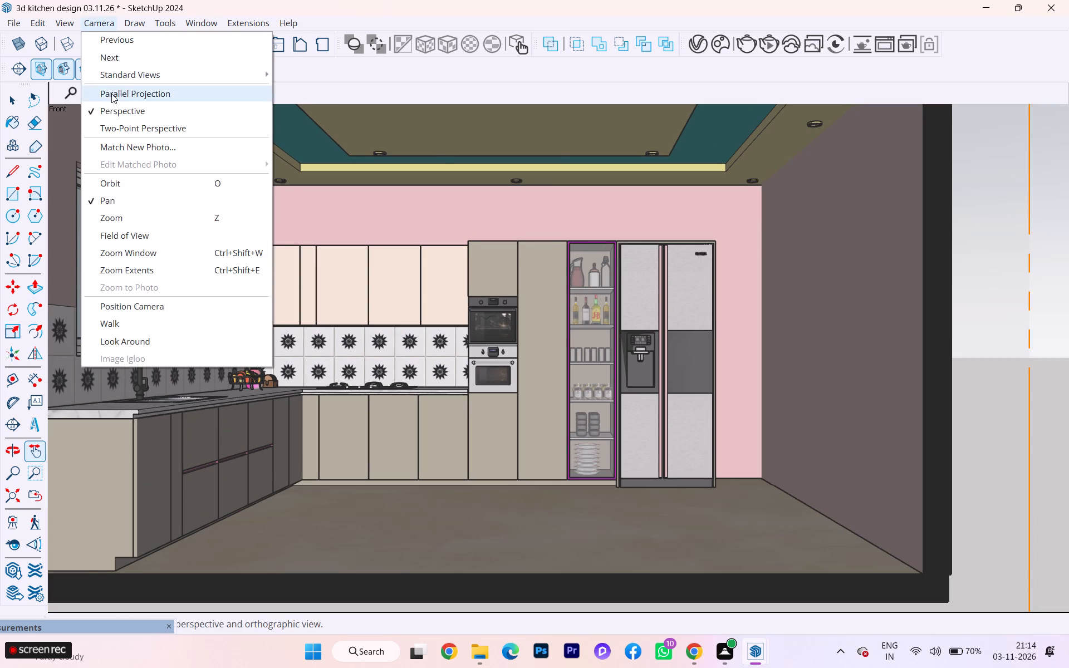
{"action": "left_click", "coordinate": [111, 94]}
{"action": "scroll", "coordinate": [448, 205], "scroll_direction": "up", "scroll_amount": 2}
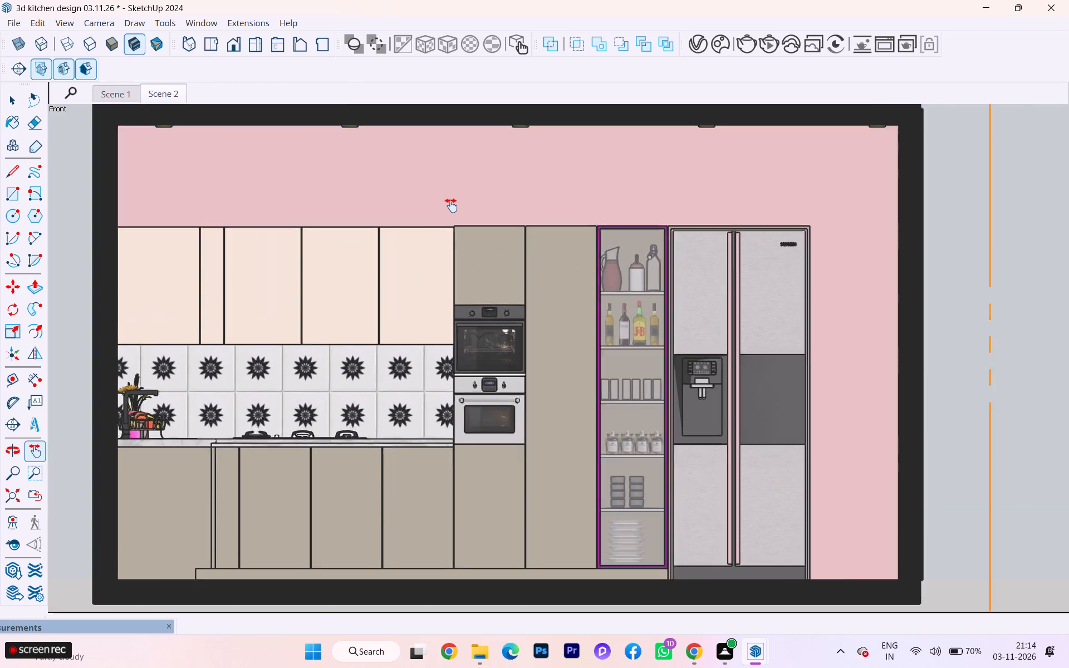
{"action": "scroll", "coordinate": [451, 205], "scroll_direction": "up", "scroll_amount": 1}
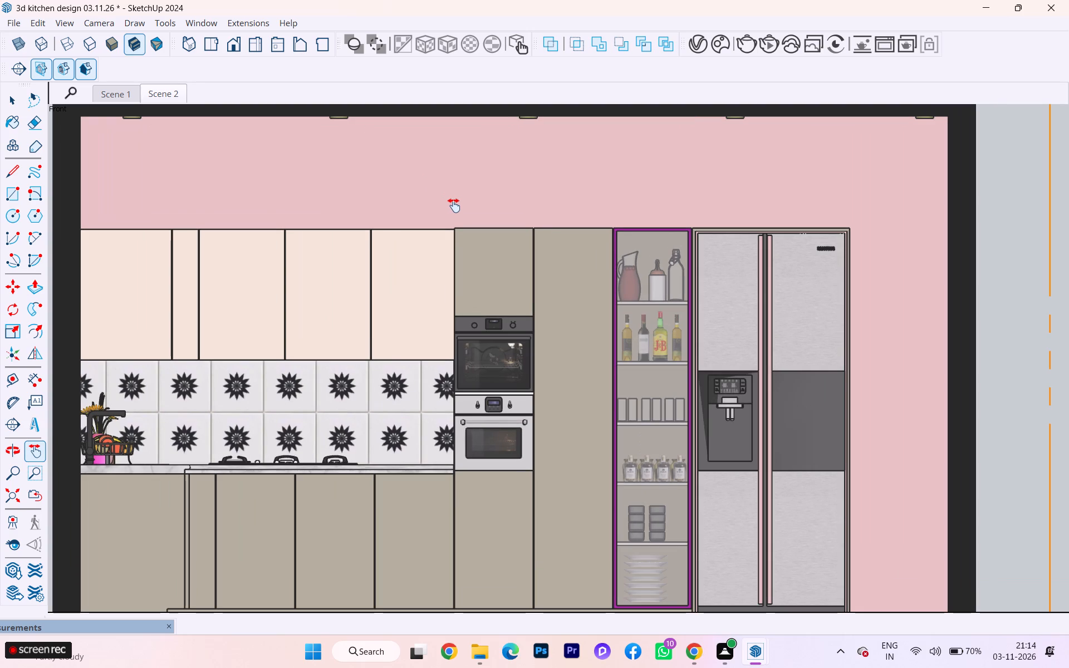
{"action": "scroll", "coordinate": [454, 205], "scroll_direction": "down", "scroll_amount": 1}
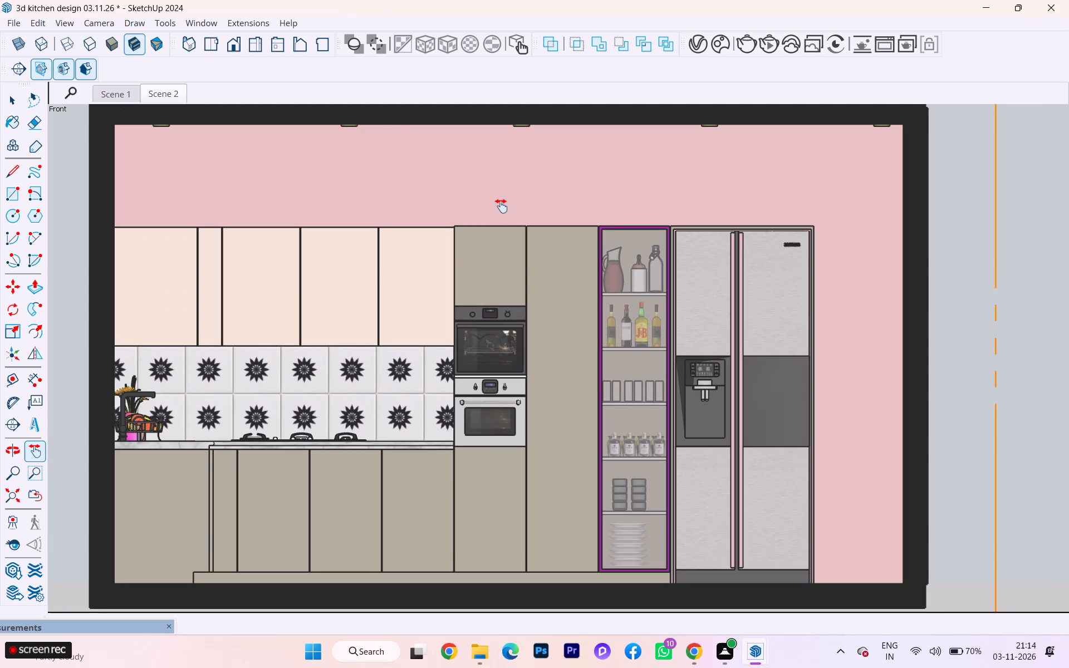
Add a new scene after Scene 2 storing the parallel-projection front elevation, and activate it.
{"action": "right_click", "coordinate": [178, 95]}
{"action": "left_click", "coordinate": [236, 140]}
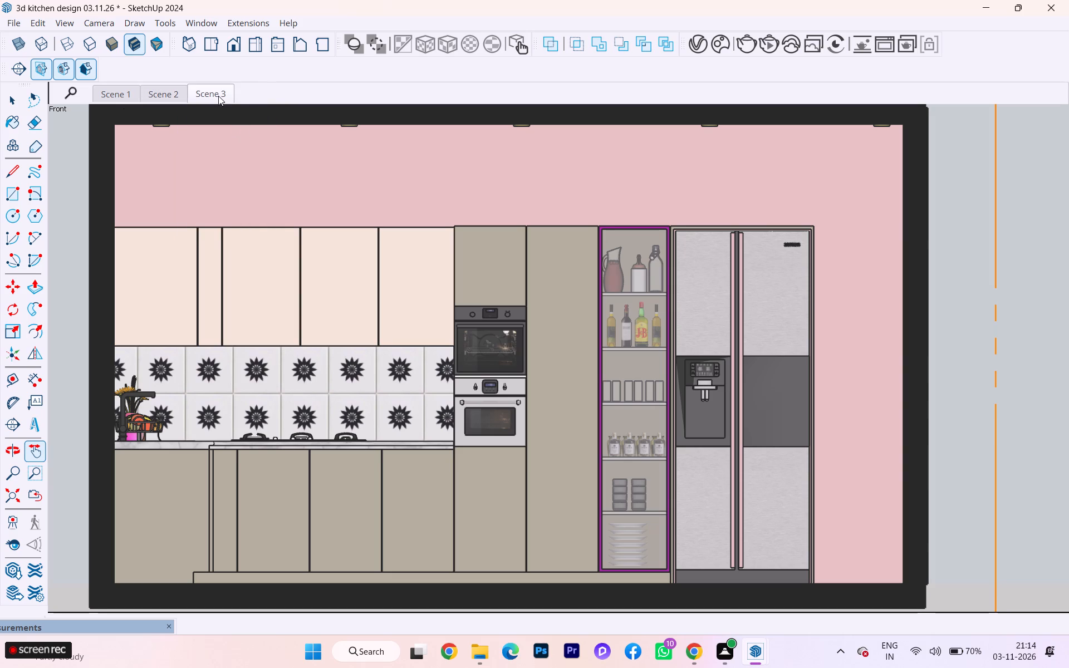
{"action": "left_click", "coordinate": [218, 96]}
{"action": "scroll", "coordinate": [323, 204], "scroll_direction": "up", "scroll_amount": 2}
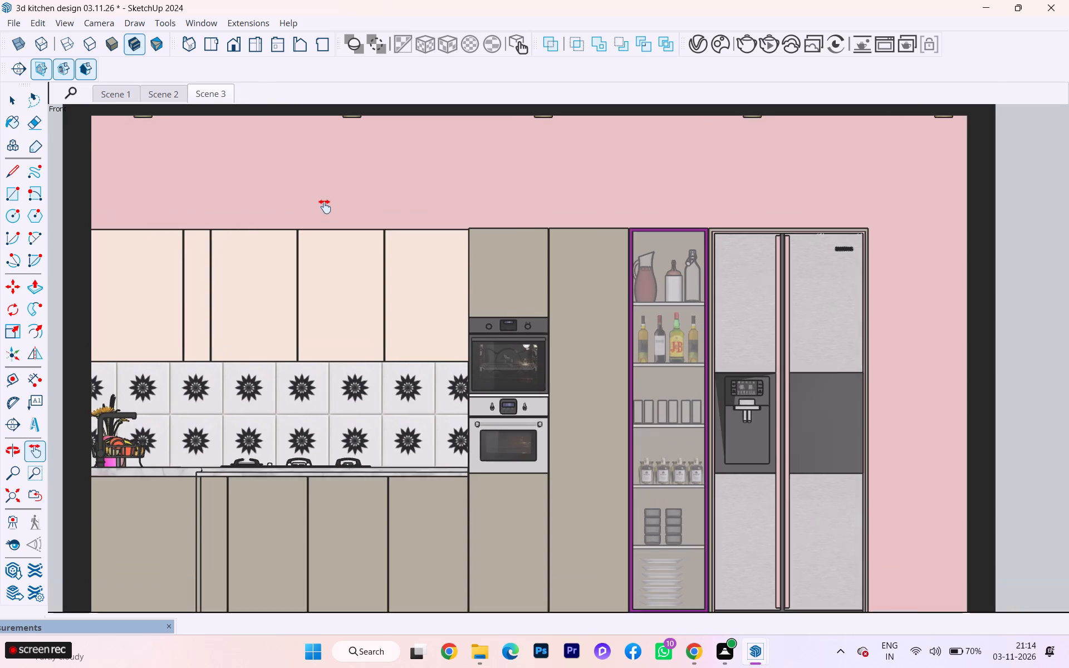
Turn off the display of section planes, section cuts and section fill for the kitchen.
{"action": "left_click", "coordinate": [38, 64]}
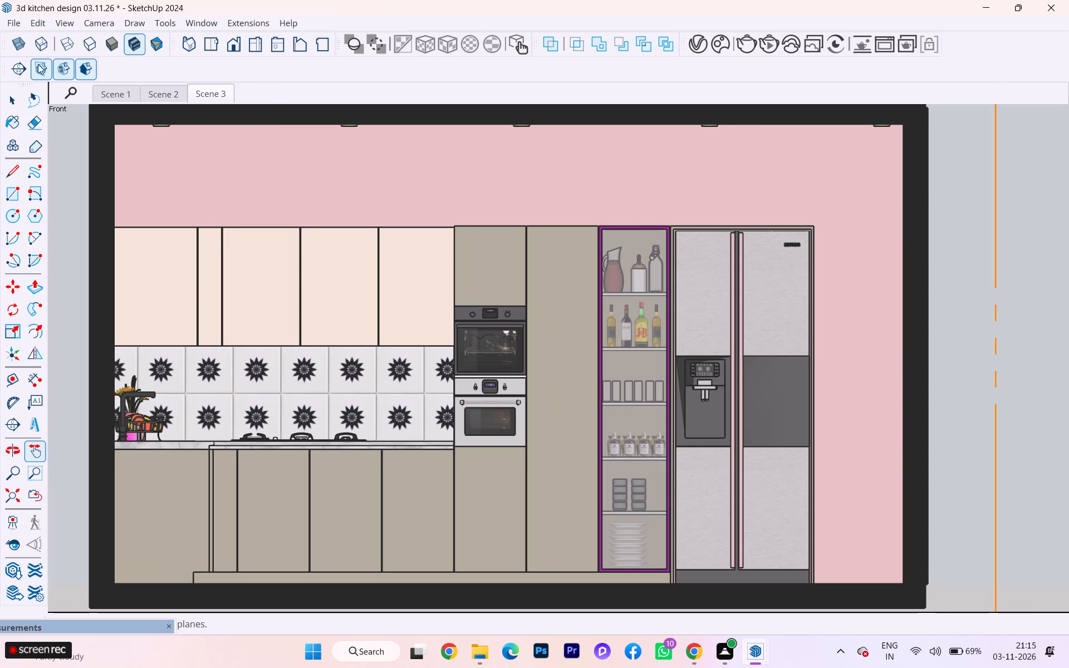
{"action": "left_click", "coordinate": [57, 67]}
{"action": "left_click", "coordinate": [86, 72]}
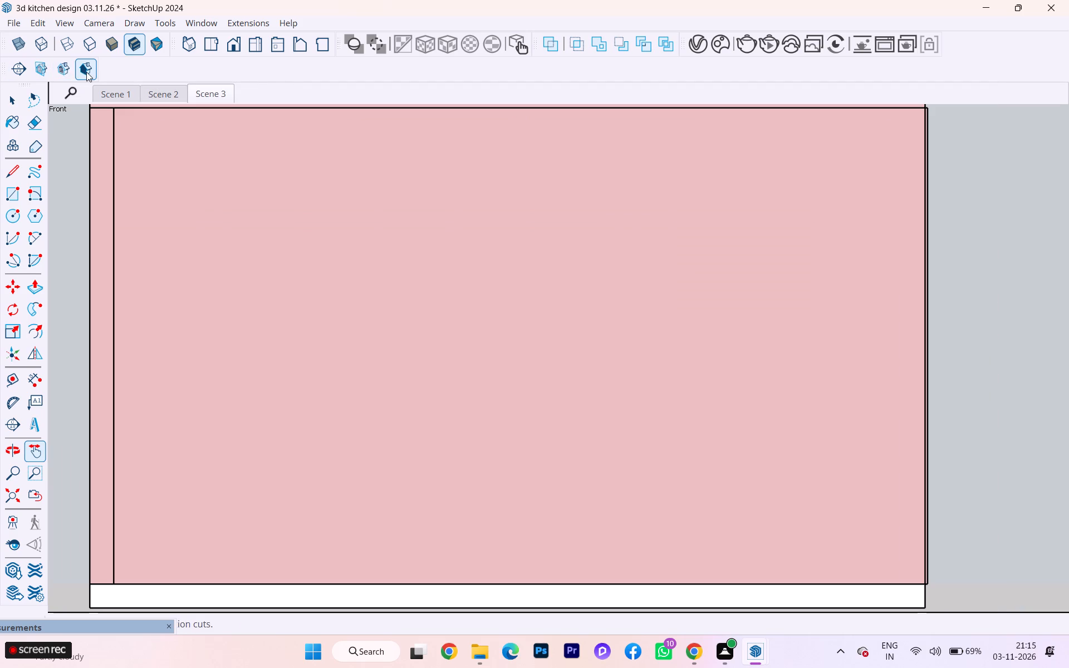
{"action": "scroll", "coordinate": [259, 291], "scroll_direction": "down", "scroll_amount": 2}
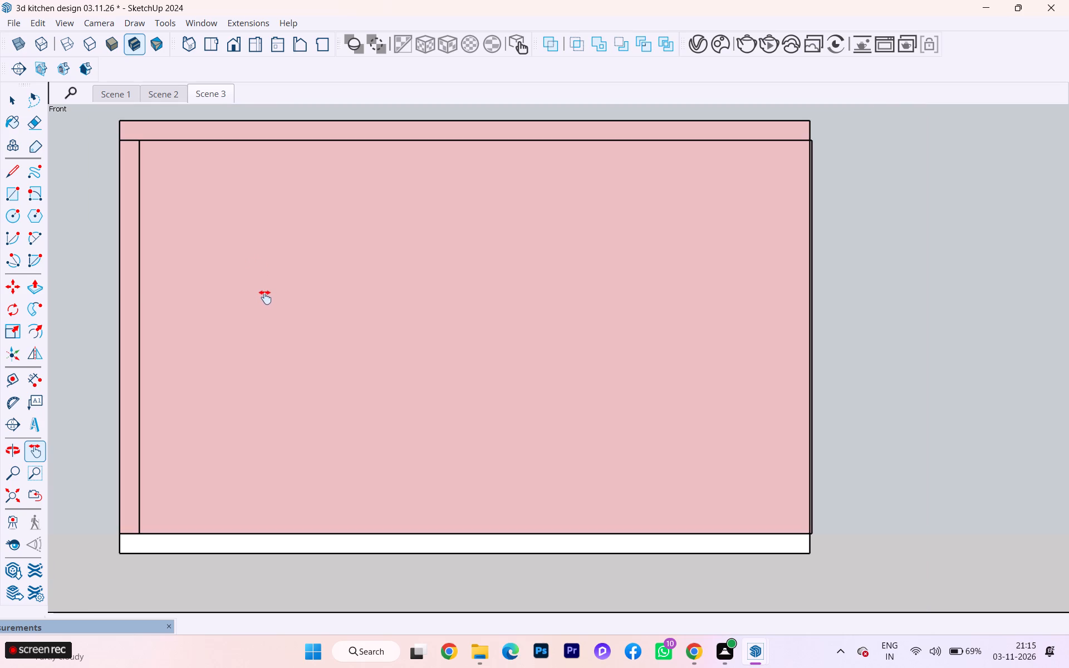
{"action": "scroll", "coordinate": [267, 297], "scroll_direction": "up", "scroll_amount": 1}
{"action": "scroll", "coordinate": [284, 308], "scroll_direction": "down", "scroll_amount": 1}
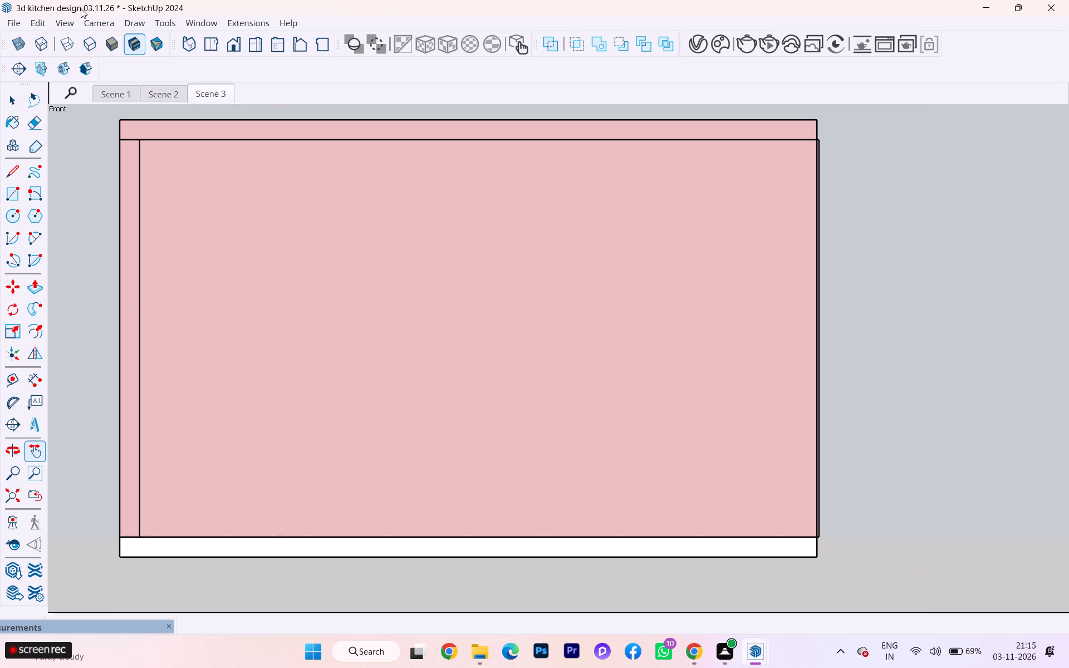
Show the Default Tray again and narrow it so that it no longer covers the model area.
{"action": "left_click", "coordinate": [200, 14]}
{"action": "left_click", "coordinate": [202, 21]}
{"action": "left_click", "coordinate": [225, 43]}
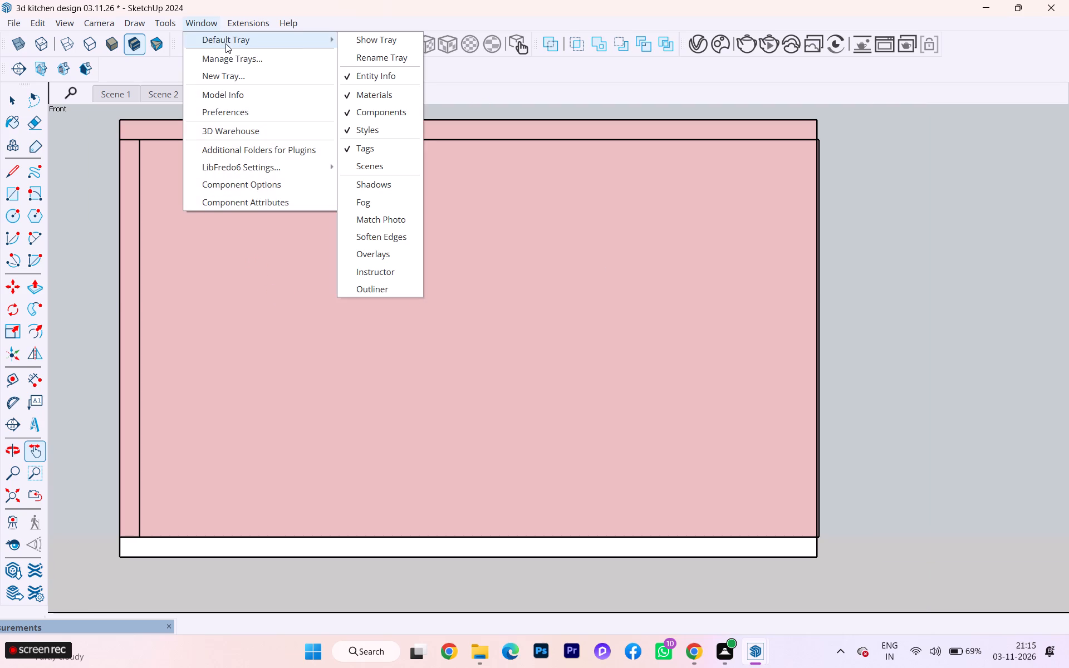
{"action": "left_click", "coordinate": [363, 42]}
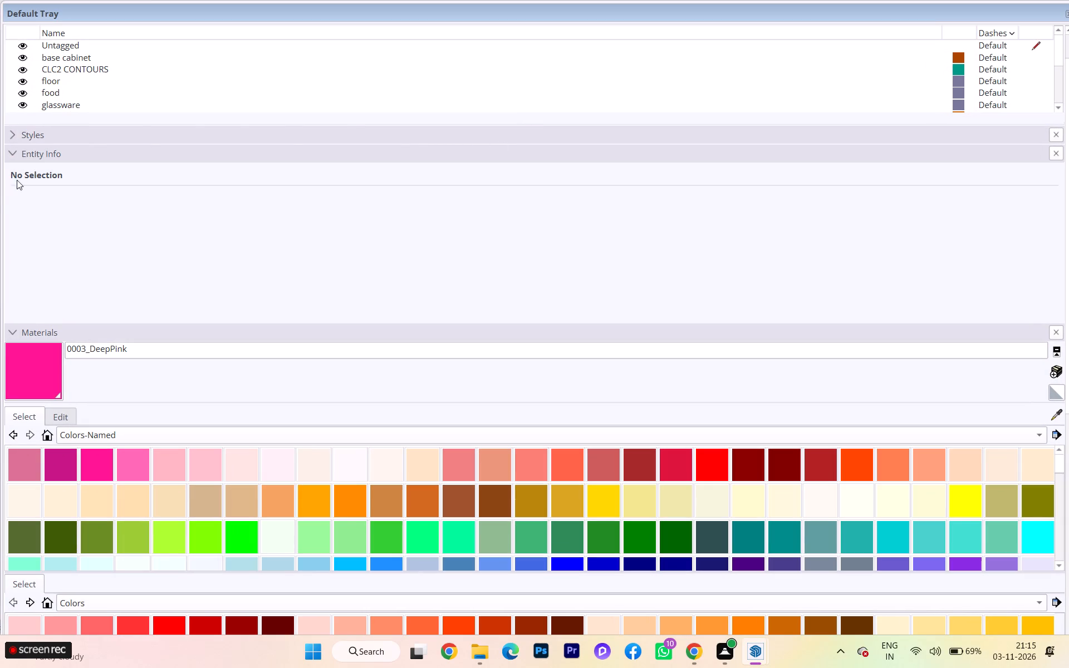
{"action": "left_click_drag", "start_coordinate": [1, 205], "coordinate": [869, 271]}
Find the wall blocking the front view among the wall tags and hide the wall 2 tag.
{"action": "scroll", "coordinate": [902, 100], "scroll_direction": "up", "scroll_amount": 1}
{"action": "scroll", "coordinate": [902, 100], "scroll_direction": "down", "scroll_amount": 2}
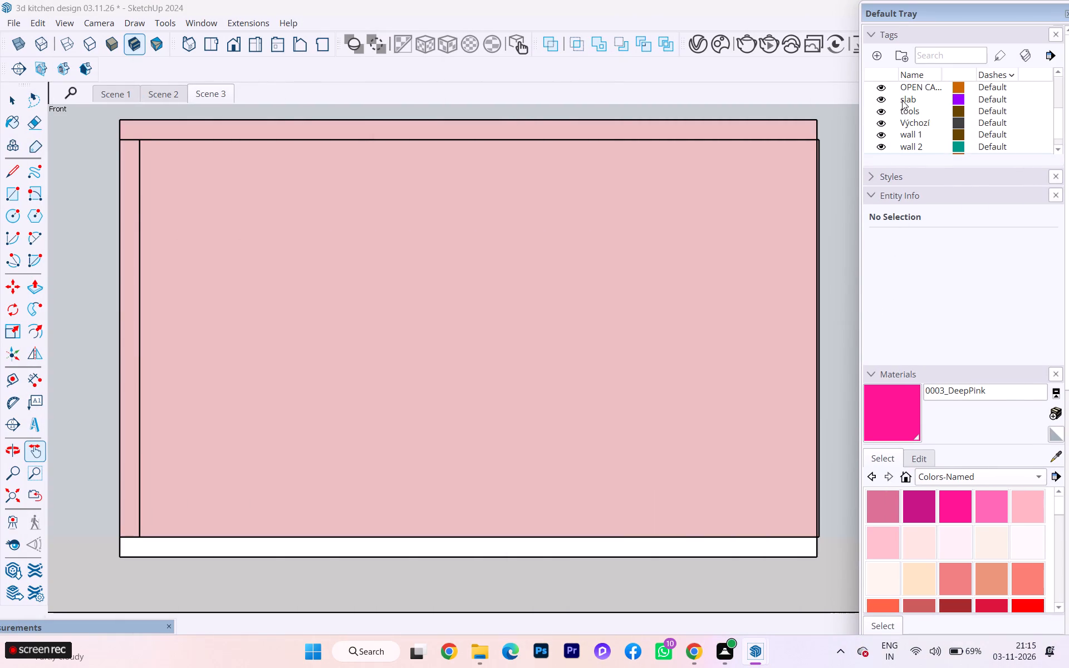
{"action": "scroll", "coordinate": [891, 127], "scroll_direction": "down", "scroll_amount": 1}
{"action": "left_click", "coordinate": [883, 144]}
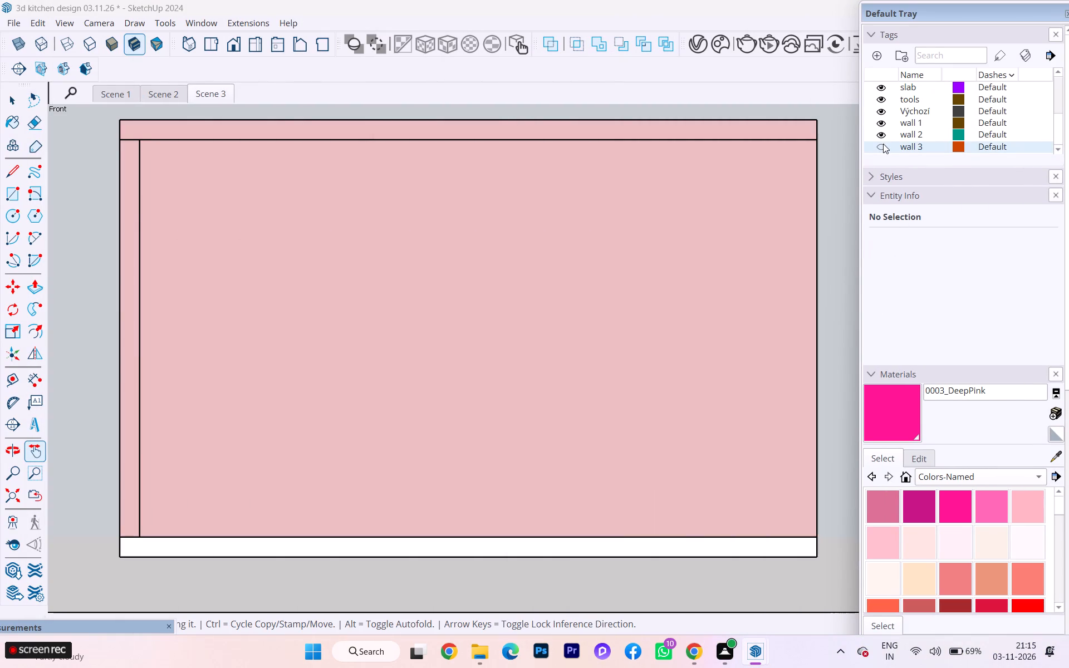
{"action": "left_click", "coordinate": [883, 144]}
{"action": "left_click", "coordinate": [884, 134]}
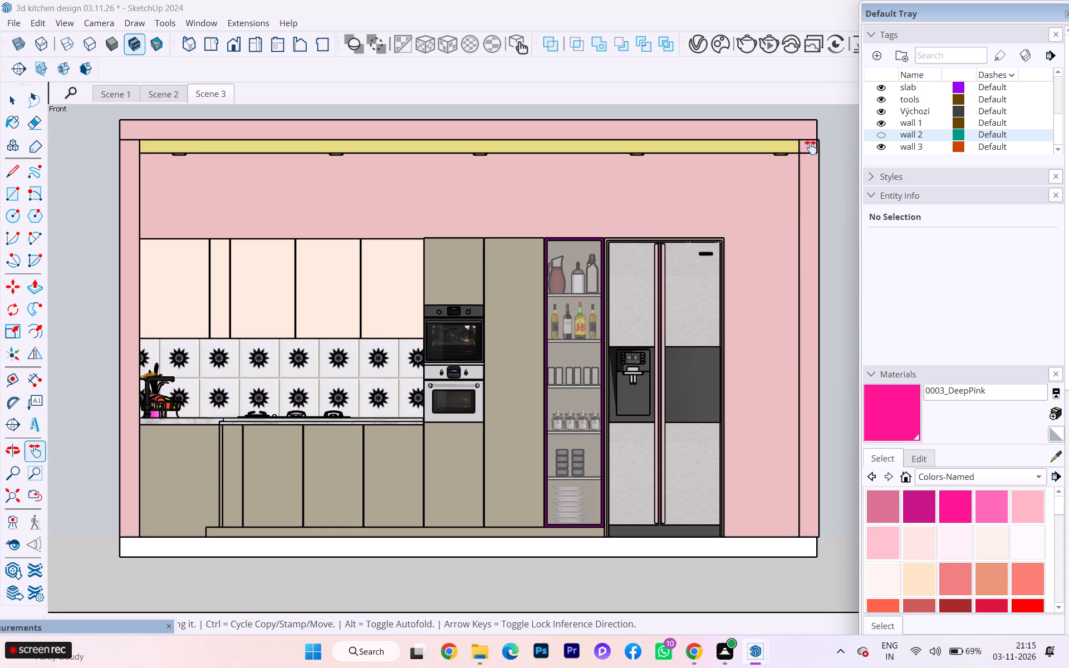
Examine the open kitchen and its ceiling from several angles with the front wall hidden.
{"action": "scroll", "coordinate": [817, 145], "scroll_direction": "up", "scroll_amount": 3}
{"action": "scroll", "coordinate": [828, 155], "scroll_direction": "down", "scroll_amount": 1}
{"action": "middle_click_drag", "start_coordinate": [808, 179], "coordinate": [460, 195]}
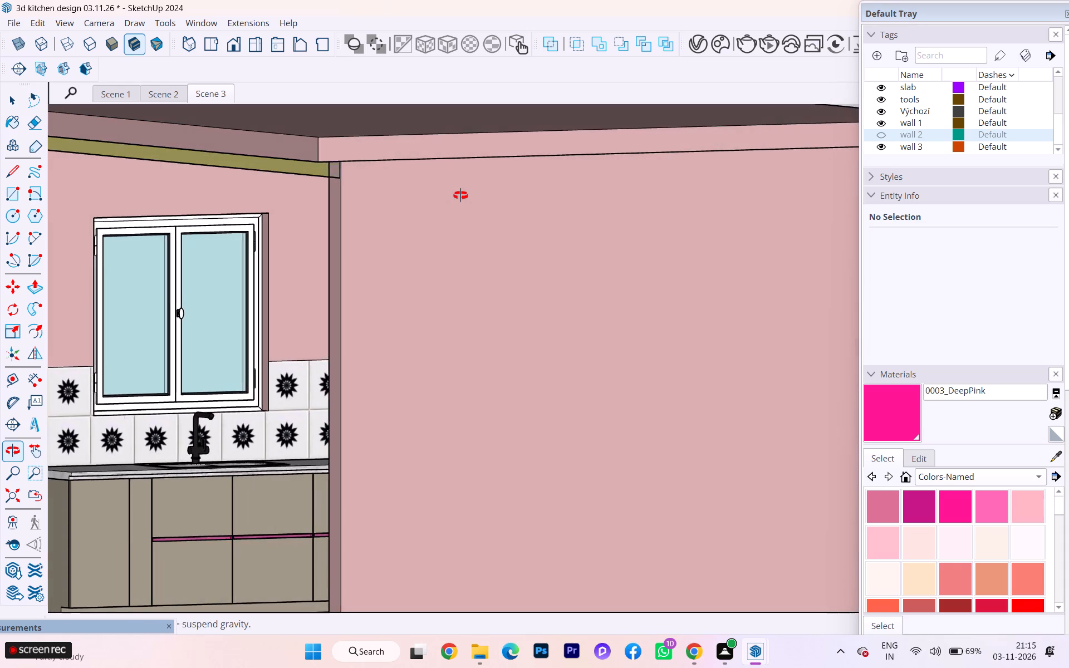
{"action": "middle_click_drag", "start_coordinate": [460, 195], "coordinate": [675, 160]}
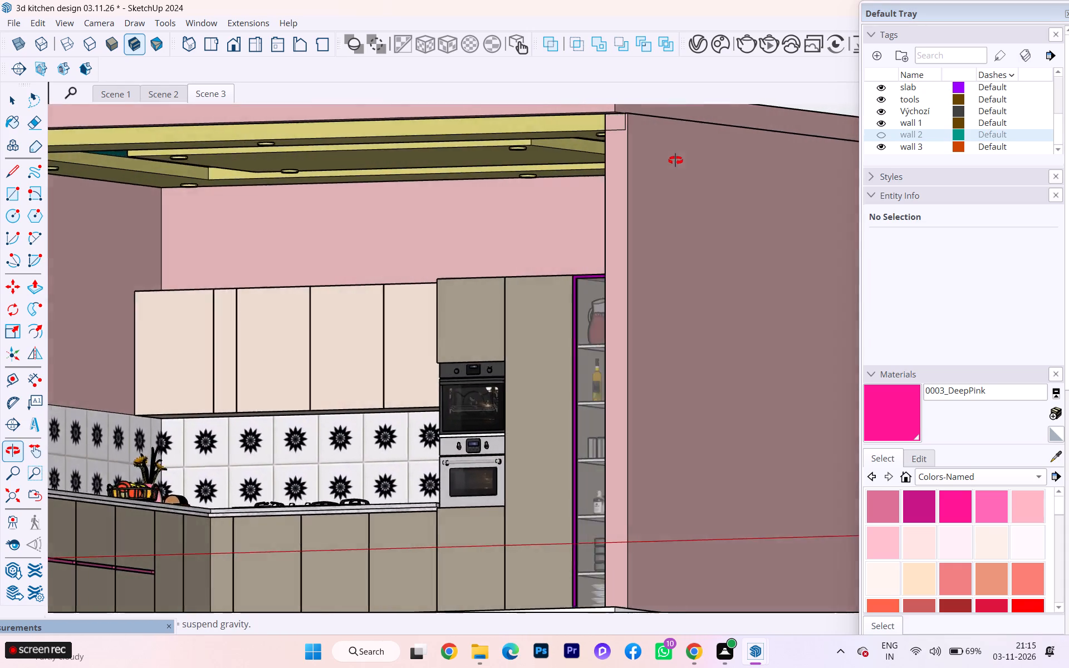
{"action": "middle_click_drag", "start_coordinate": [675, 160], "coordinate": [847, 107]}
{"action": "scroll", "coordinate": [647, 156], "scroll_direction": "down", "scroll_amount": 2}
{"action": "scroll", "coordinate": [630, 168], "scroll_direction": "up", "scroll_amount": 1}
{"action": "scroll", "coordinate": [630, 168], "scroll_direction": "down", "scroll_amount": 3}
{"action": "scroll", "coordinate": [596, 190], "scroll_direction": "up", "scroll_amount": 1}
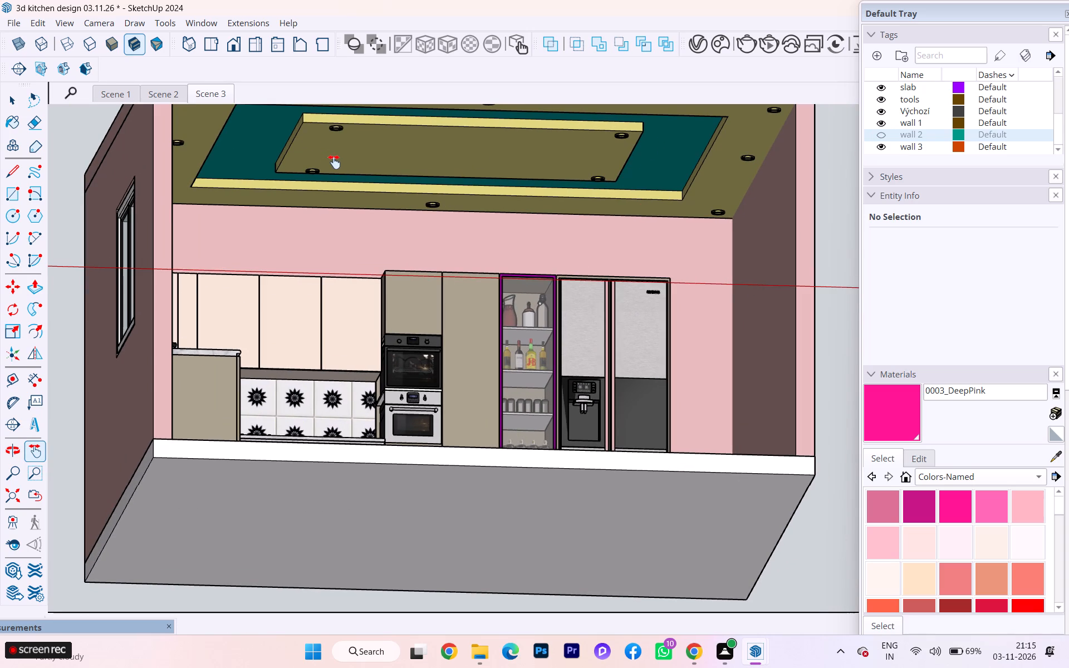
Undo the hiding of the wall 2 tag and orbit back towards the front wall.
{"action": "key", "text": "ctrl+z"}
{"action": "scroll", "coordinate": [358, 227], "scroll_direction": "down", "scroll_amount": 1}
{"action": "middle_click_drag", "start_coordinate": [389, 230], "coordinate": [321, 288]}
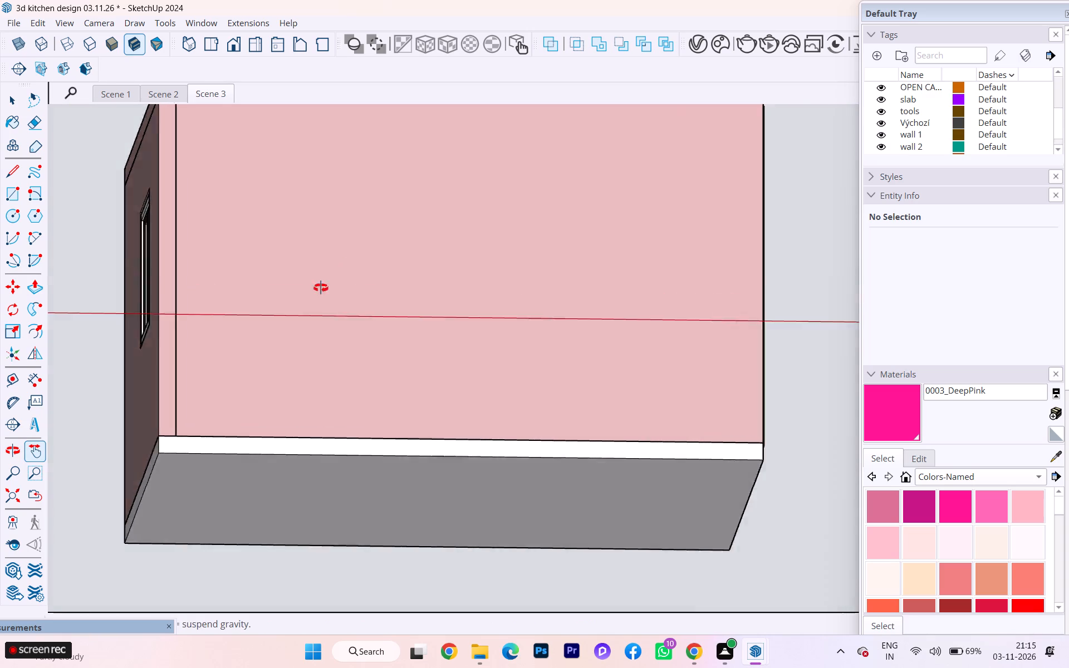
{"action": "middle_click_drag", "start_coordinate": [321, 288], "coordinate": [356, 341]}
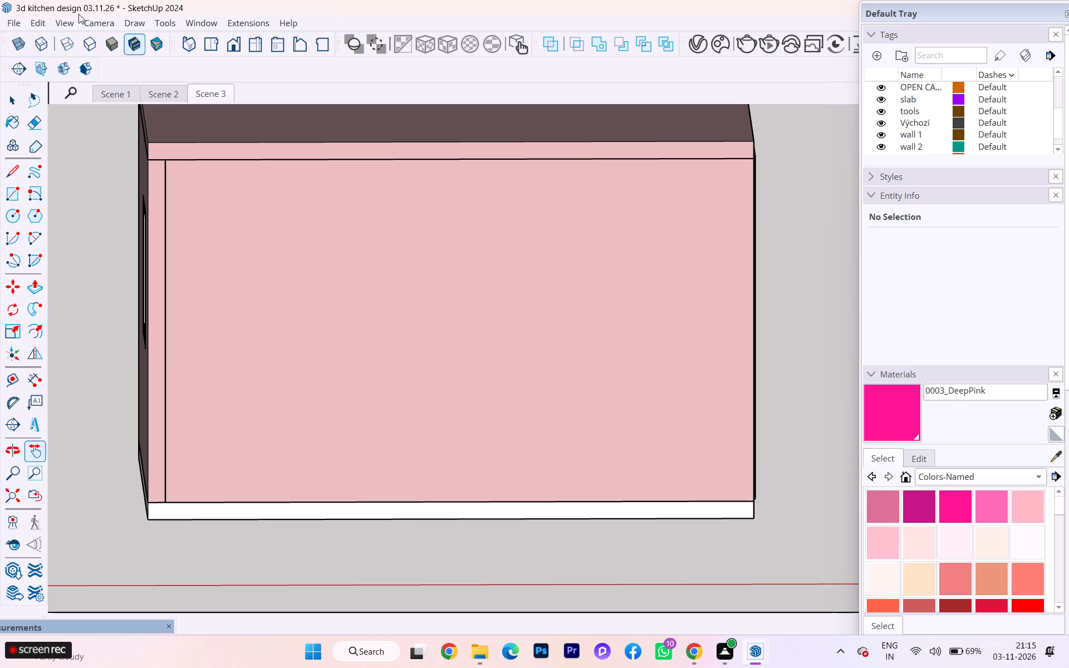
Switch the camera back to perspective and bring the whole kitchen block into view.
{"action": "left_click", "coordinate": [104, 29]}
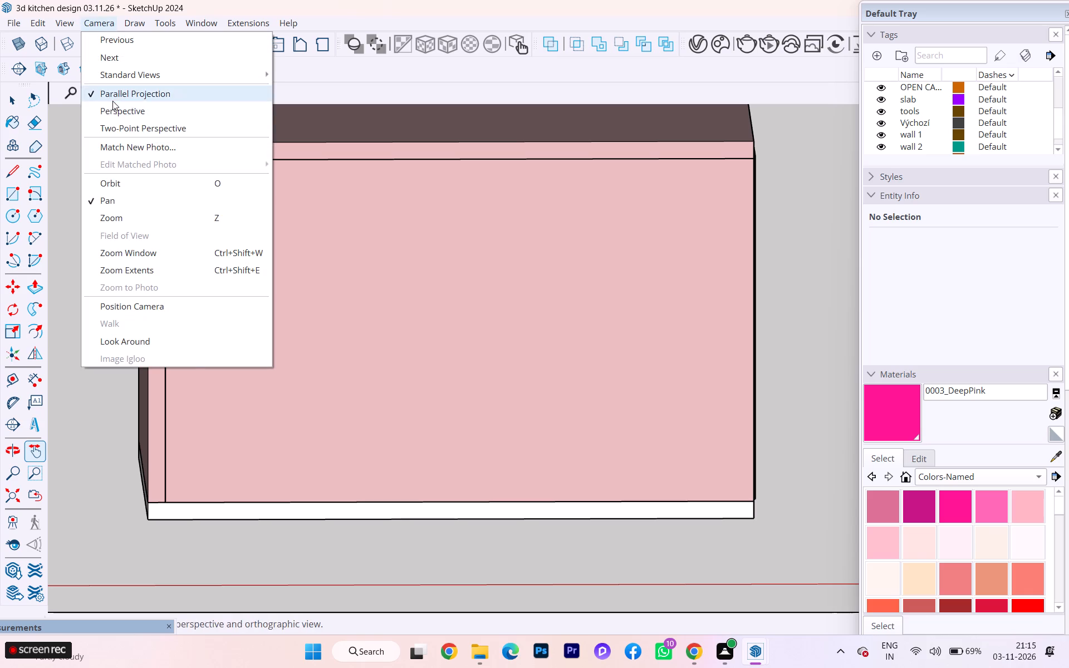
{"action": "left_click", "coordinate": [107, 106]}
{"action": "scroll", "coordinate": [241, 193], "scroll_direction": "down", "scroll_amount": 2}
{"action": "scroll", "coordinate": [342, 240], "scroll_direction": "up", "scroll_amount": 3}
{"action": "scroll", "coordinate": [438, 400], "scroll_direction": "down", "scroll_amount": 1}
{"action": "scroll", "coordinate": [448, 416], "scroll_direction": "up", "scroll_amount": 3}
{"action": "scroll", "coordinate": [449, 419], "scroll_direction": "down", "scroll_amount": 5}
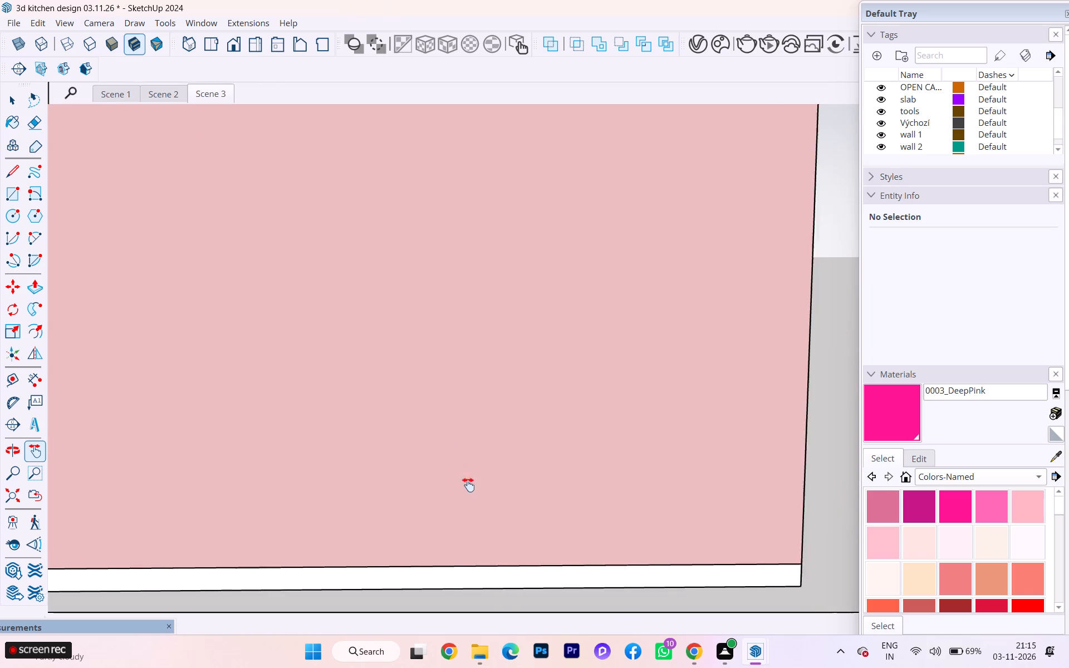
{"action": "scroll", "coordinate": [468, 485], "scroll_direction": "down", "scroll_amount": 2}
{"action": "scroll", "coordinate": [552, 386], "scroll_direction": "down", "scroll_amount": 1}
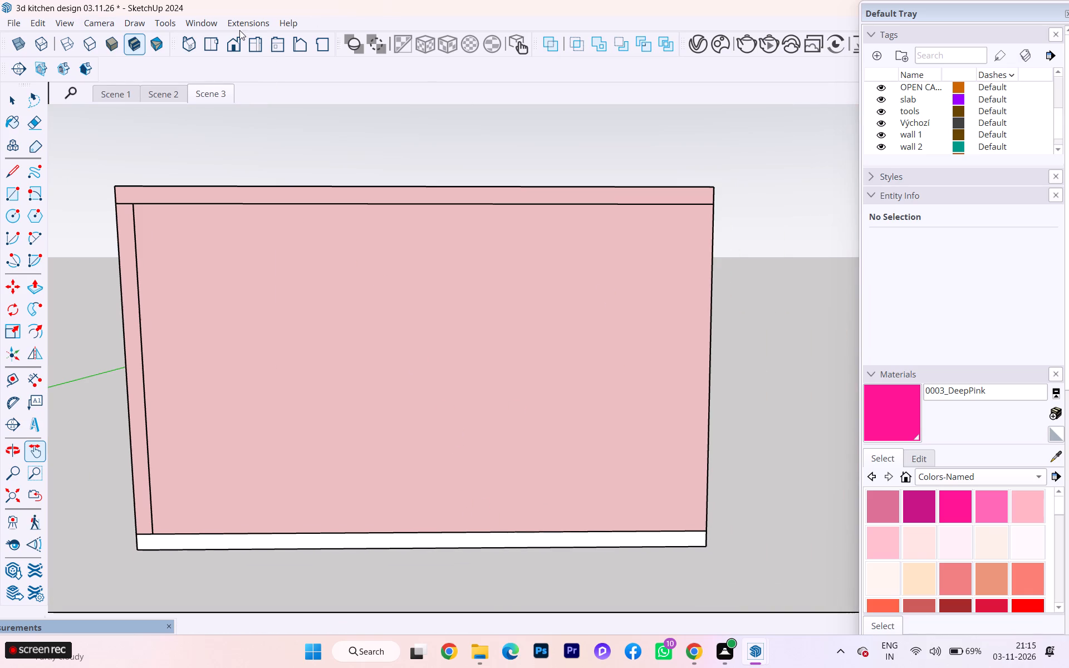
Switch to the standard Right view and frame the kitchen's outer side wall.
{"action": "left_click", "coordinate": [258, 38]}
{"action": "scroll", "coordinate": [169, 260], "scroll_direction": "down", "scroll_amount": 2}
{"action": "scroll", "coordinate": [169, 263], "scroll_direction": "up", "scroll_amount": 1}
{"action": "scroll", "coordinate": [169, 264], "scroll_direction": "down", "scroll_amount": 1}
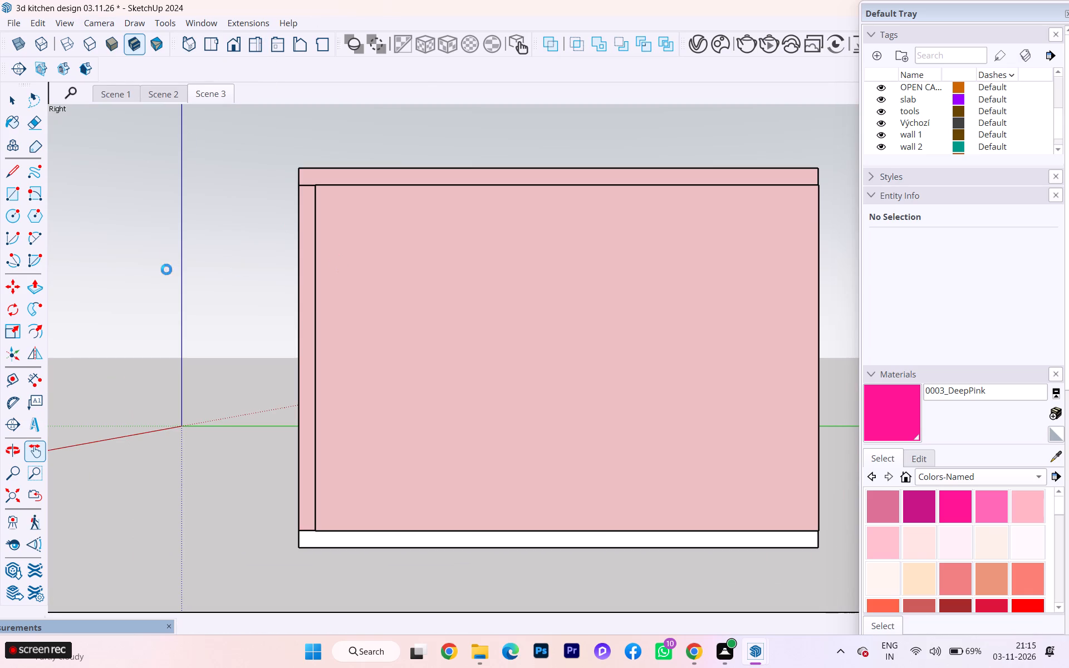
{"action": "scroll", "coordinate": [129, 283], "scroll_direction": "down", "scroll_amount": 1}
{"action": "scroll", "coordinate": [213, 303], "scroll_direction": "down", "scroll_amount": 1}
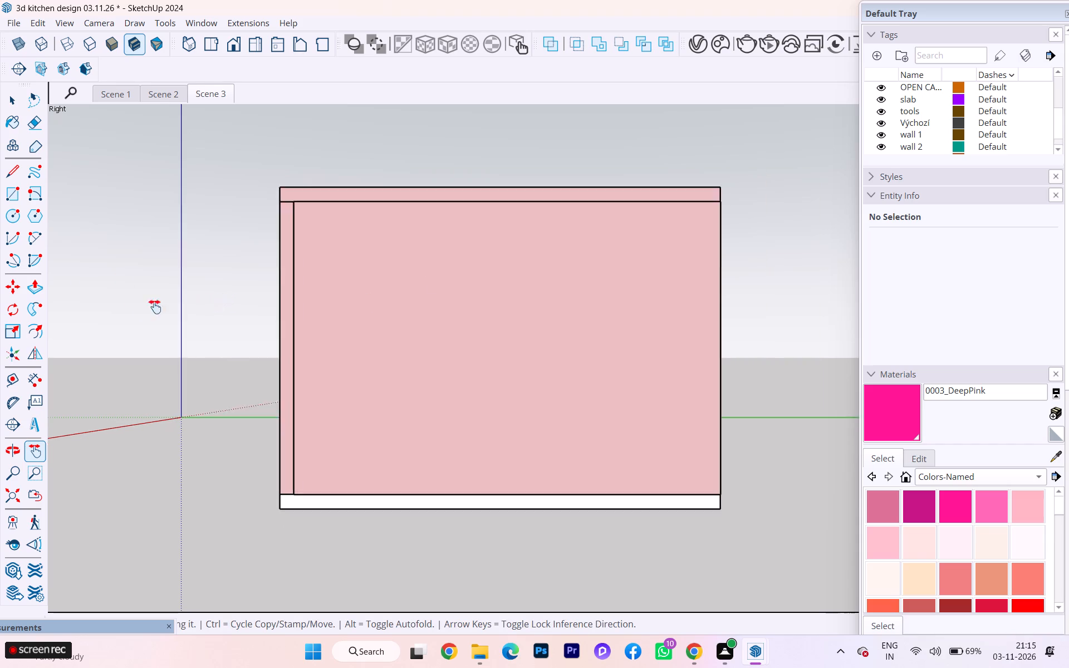
{"action": "scroll", "coordinate": [155, 307], "scroll_direction": "down", "scroll_amount": 1}
{"action": "scroll", "coordinate": [581, 276], "scroll_direction": "up", "scroll_amount": 3}
{"action": "scroll", "coordinate": [727, 271], "scroll_direction": "up", "scroll_amount": 1}
{"action": "scroll", "coordinate": [768, 272], "scroll_direction": "down", "scroll_amount": 5}
{"action": "scroll", "coordinate": [589, 245], "scroll_direction": "up", "scroll_amount": 4}
{"action": "scroll", "coordinate": [506, 111], "scroll_direction": "down", "scroll_amount": 1}
{"action": "scroll", "coordinate": [450, 282], "scroll_direction": "up", "scroll_amount": 2}
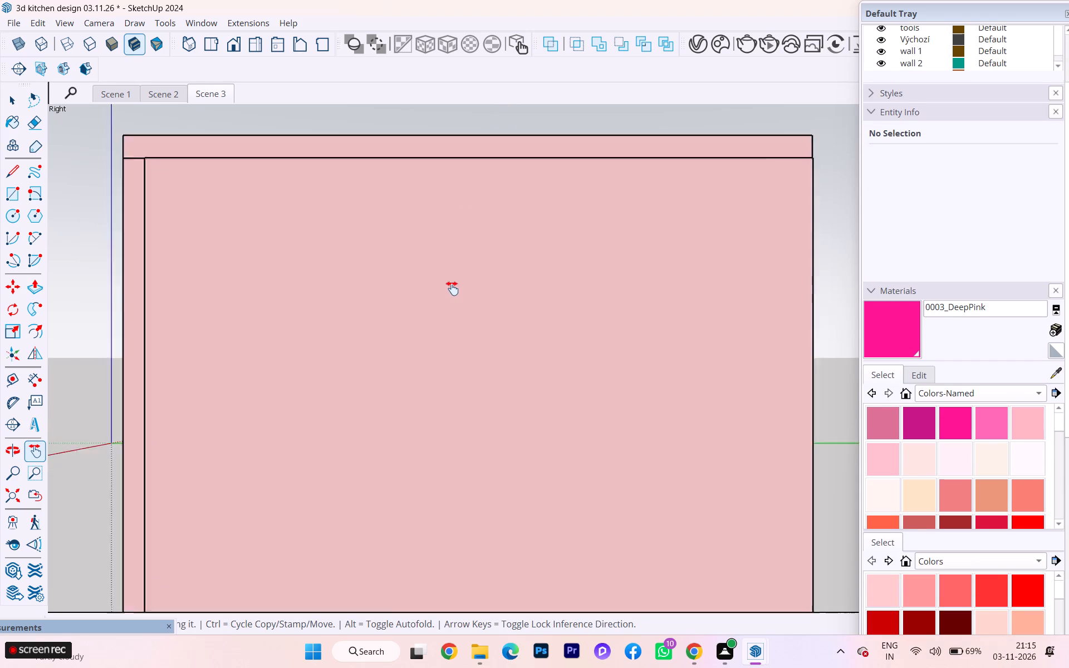
{"action": "scroll", "coordinate": [452, 288], "scroll_direction": "up", "scroll_amount": 1}
{"action": "scroll", "coordinate": [475, 181], "scroll_direction": "down", "scroll_amount": 2}
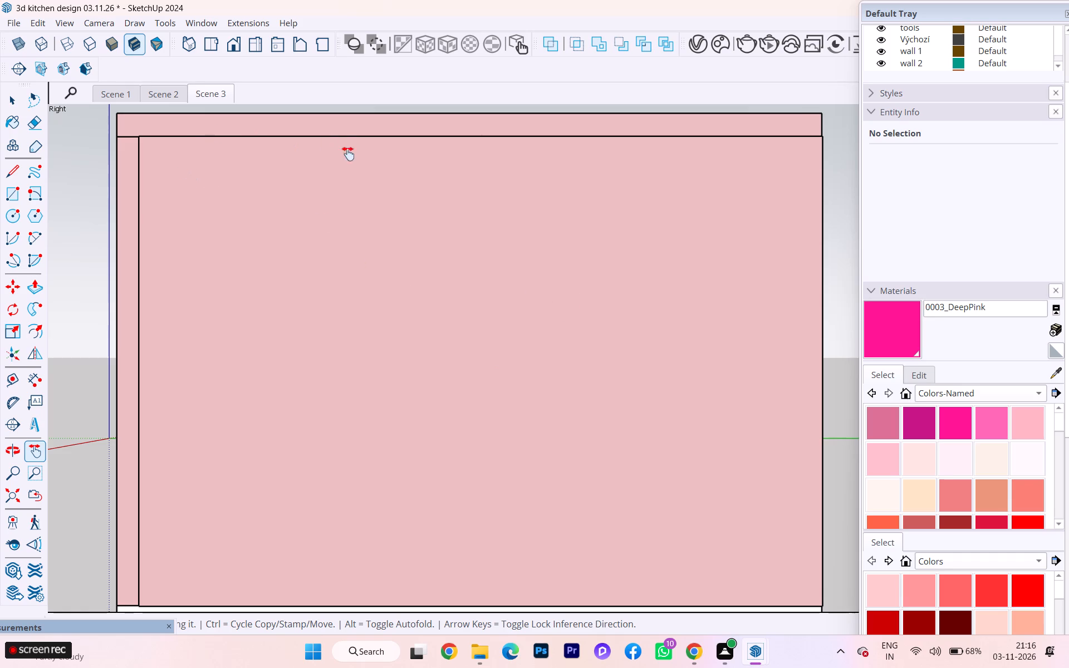
{"action": "scroll", "coordinate": [924, 205], "scroll_direction": "up", "scroll_amount": 2}
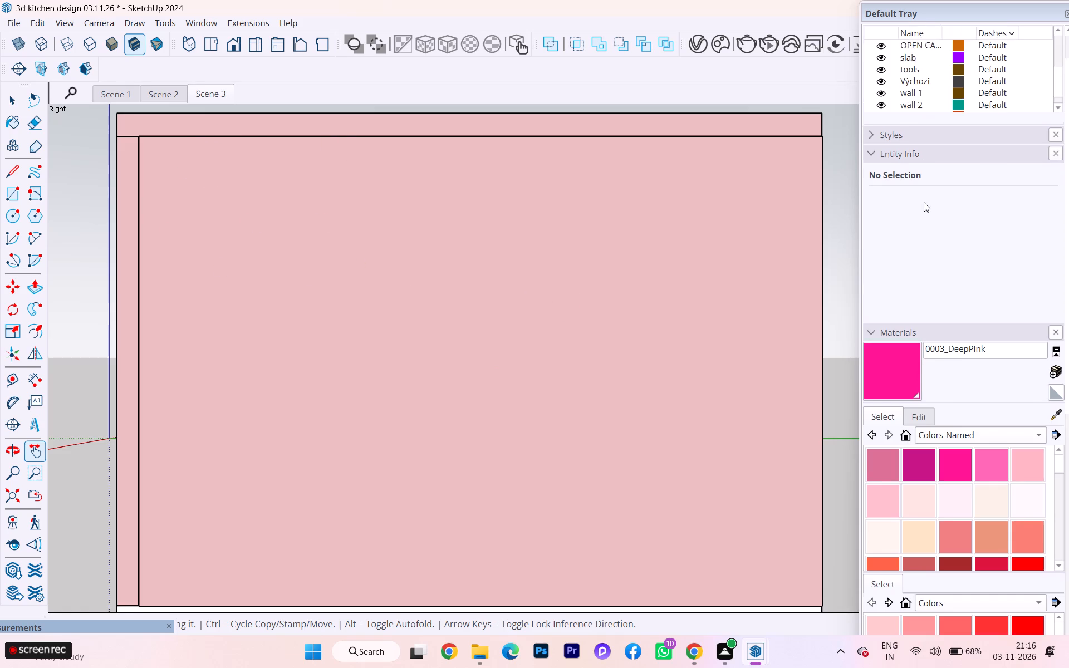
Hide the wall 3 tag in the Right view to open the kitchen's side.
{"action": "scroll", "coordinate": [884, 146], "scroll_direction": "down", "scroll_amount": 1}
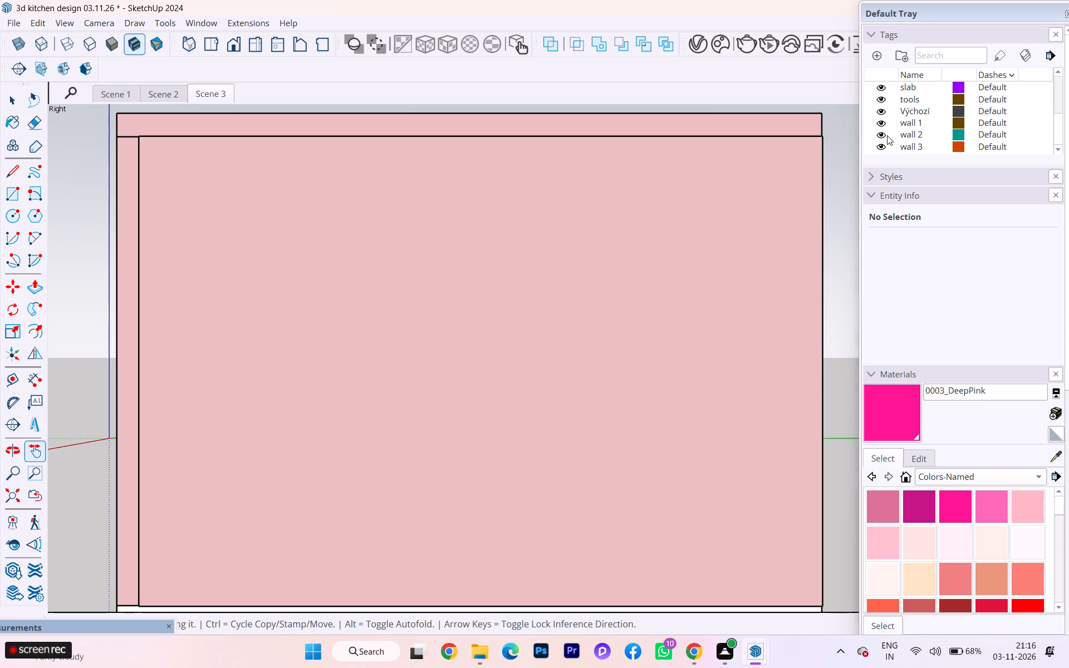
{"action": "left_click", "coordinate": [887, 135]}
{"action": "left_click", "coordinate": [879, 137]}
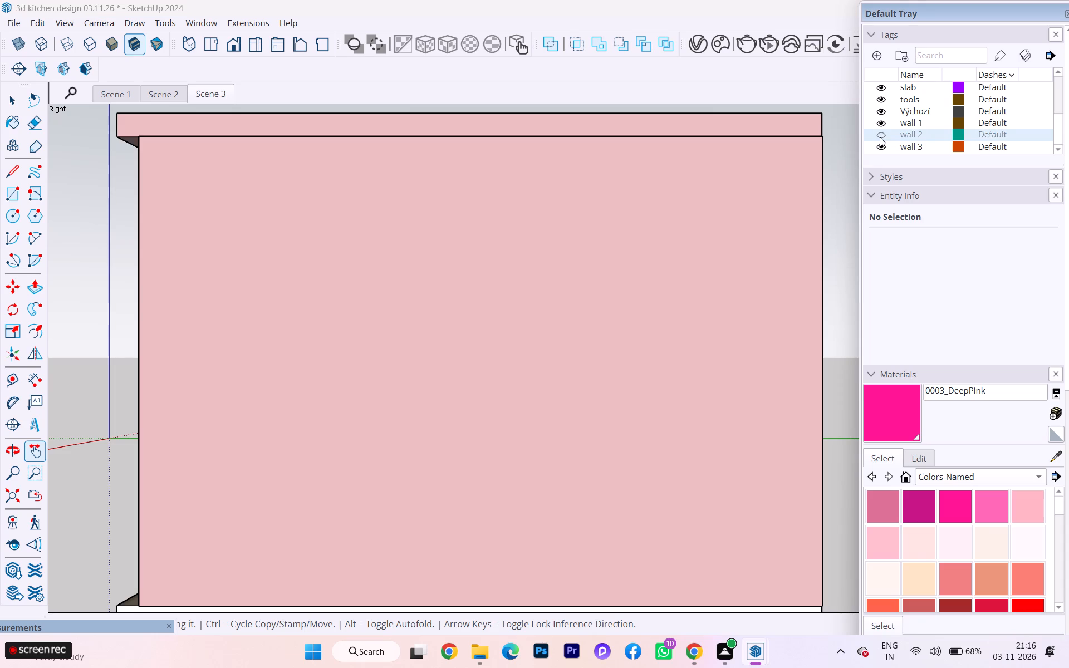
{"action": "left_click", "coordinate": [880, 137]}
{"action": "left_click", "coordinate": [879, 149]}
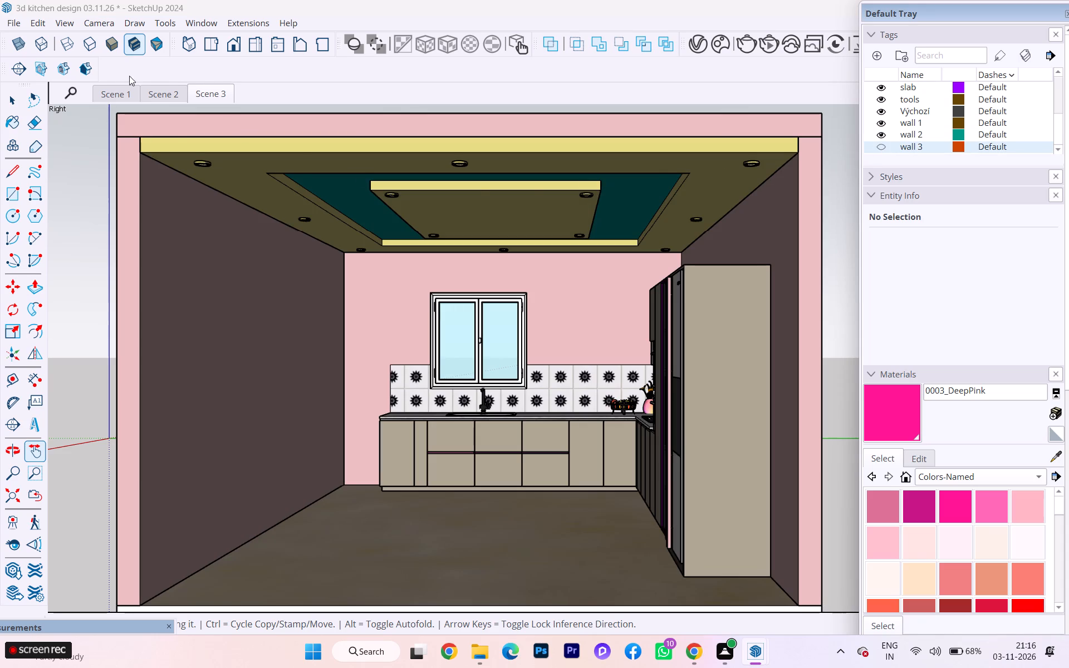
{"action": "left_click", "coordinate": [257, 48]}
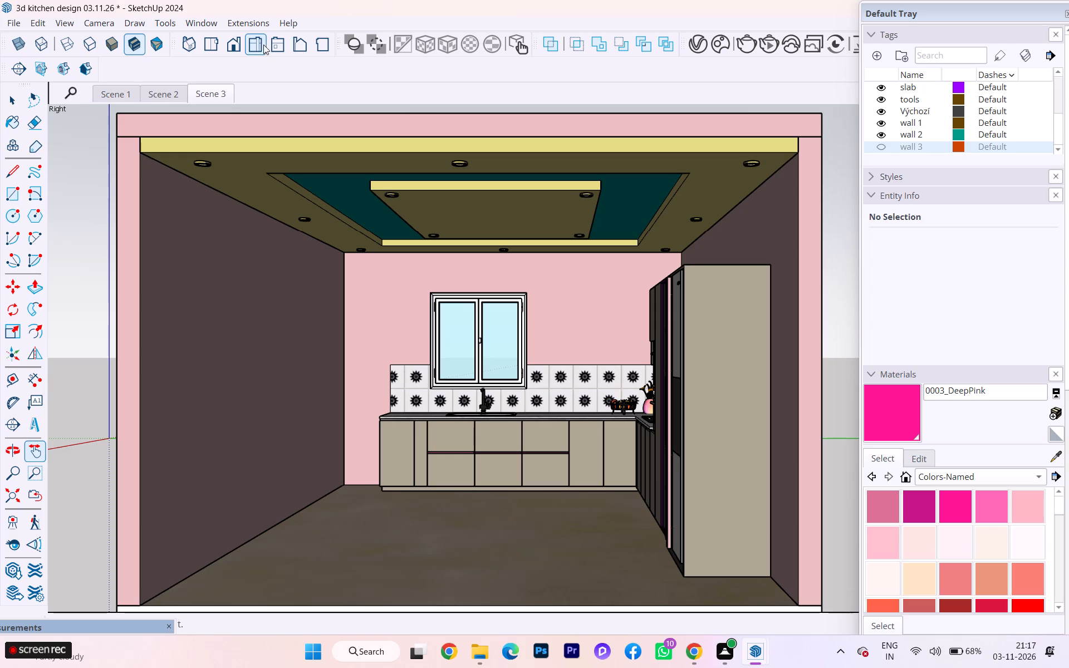
Switch to the standard Front view, show the wall 3 tag again and hide the wall 2 tag.
{"action": "left_click", "coordinate": [239, 42]}
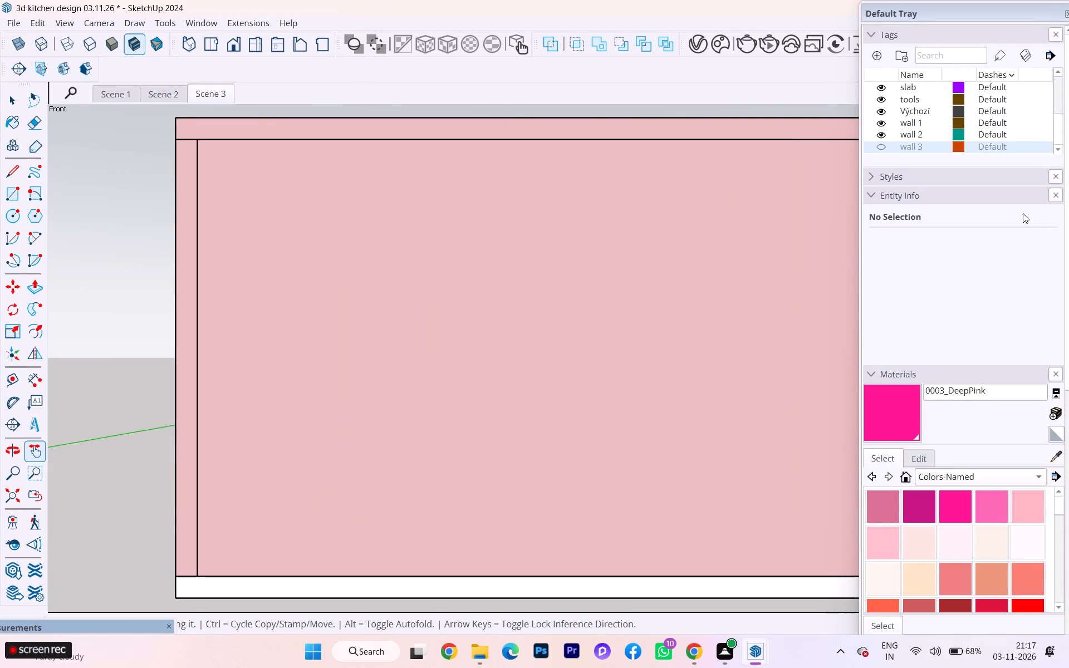
{"action": "left_click", "coordinate": [888, 149]}
{"action": "left_click", "coordinate": [883, 144]}
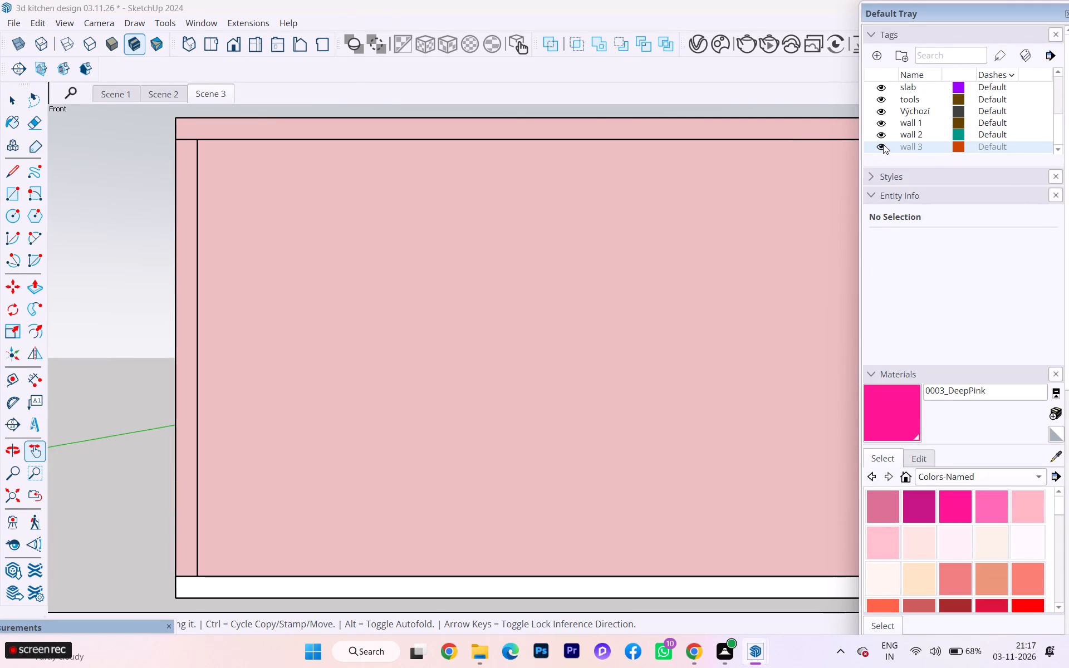
{"action": "left_click", "coordinate": [883, 134]}
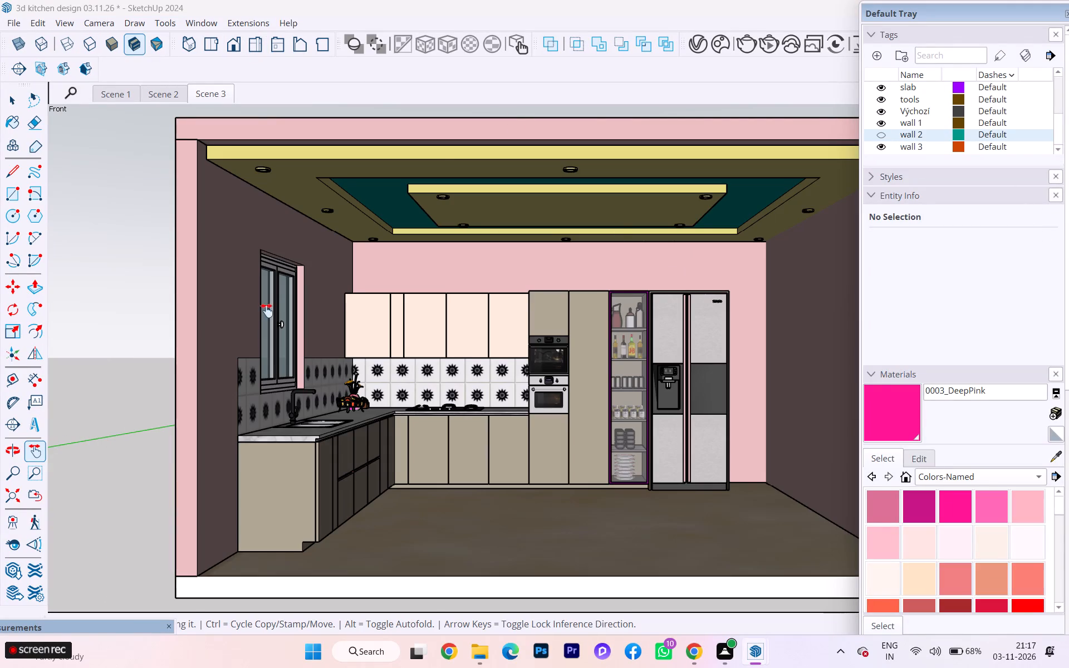
Set the camera to parallel projection in the standard Front view and frame the whole open kitchen elevation.
{"action": "scroll", "coordinate": [267, 310], "scroll_direction": "down", "scroll_amount": 1}
{"action": "scroll", "coordinate": [606, 301], "scroll_direction": "up", "scroll_amount": 2}
{"action": "scroll", "coordinate": [348, 194], "scroll_direction": "down", "scroll_amount": 1}
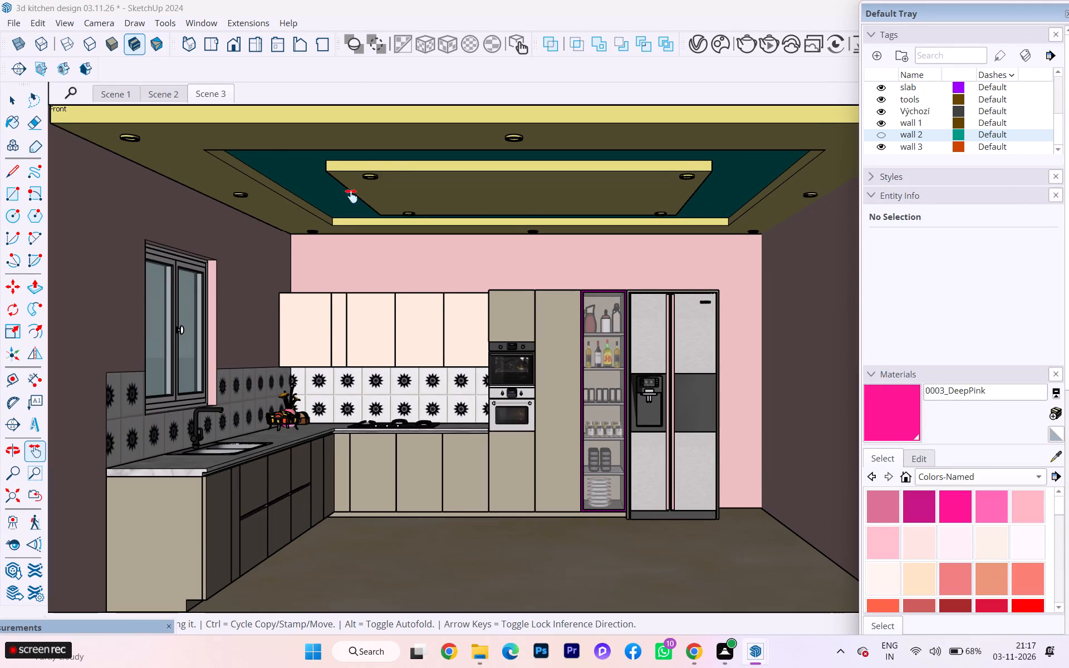
{"action": "middle_click_drag", "start_coordinate": [397, 207], "coordinate": [410, 201]}
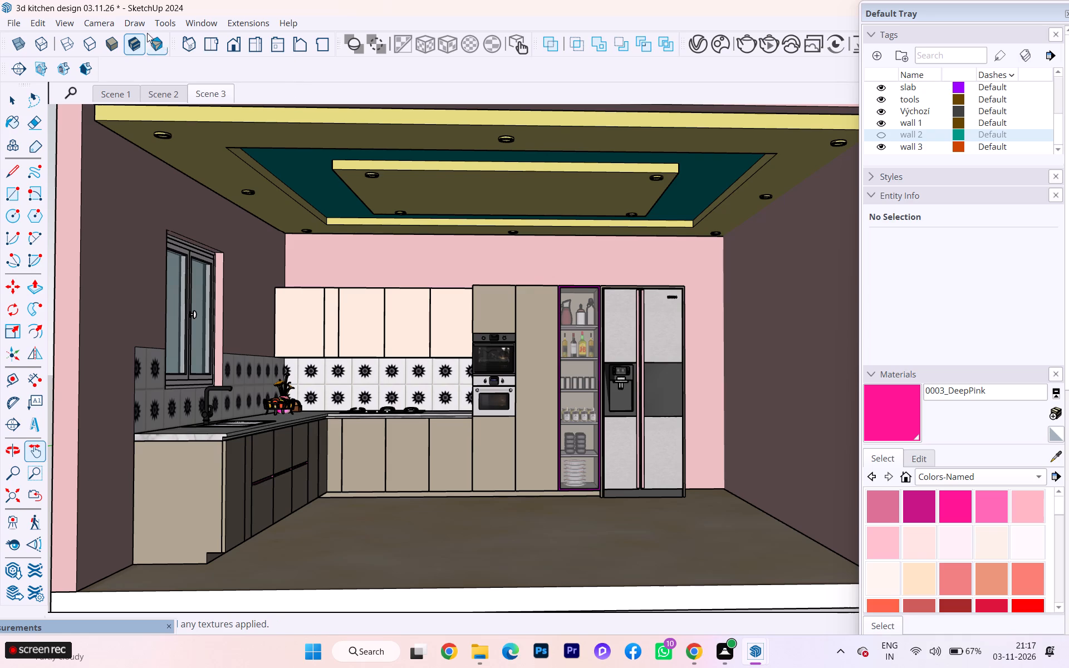
{"action": "left_click", "coordinate": [99, 17]}
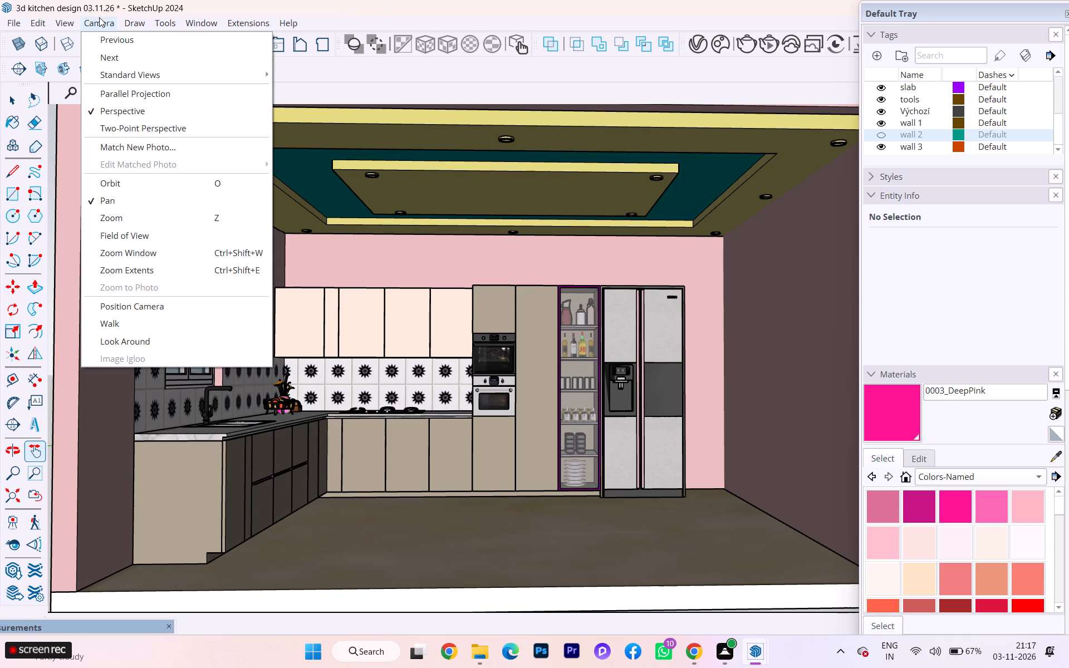
{"action": "left_click", "coordinate": [114, 89]}
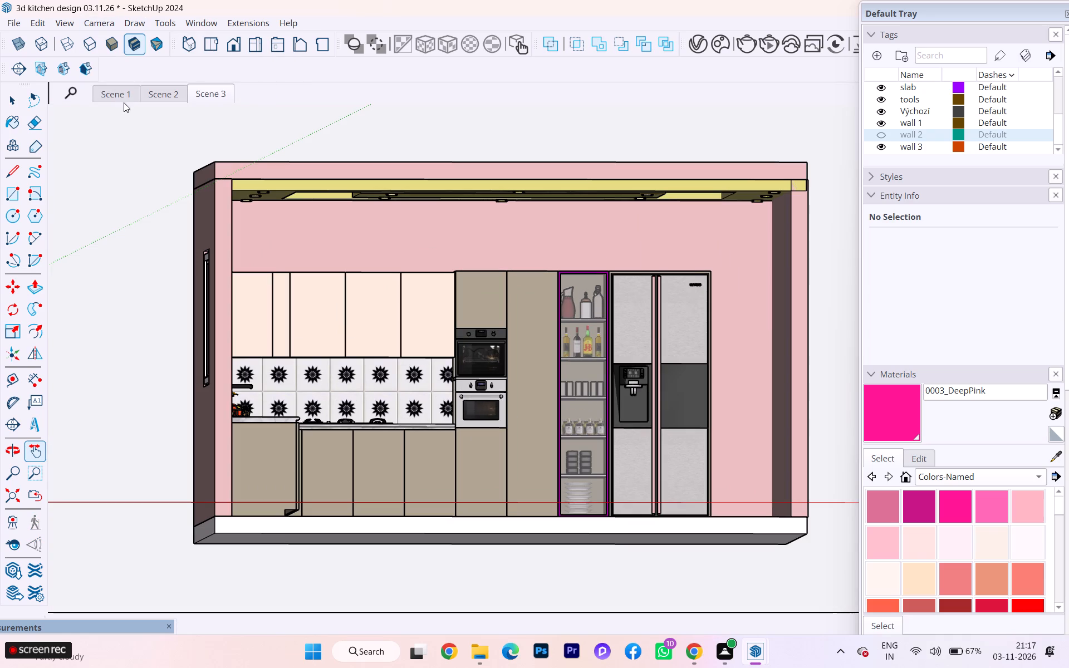
{"action": "scroll", "coordinate": [744, 314], "scroll_direction": "up", "scroll_amount": 2}
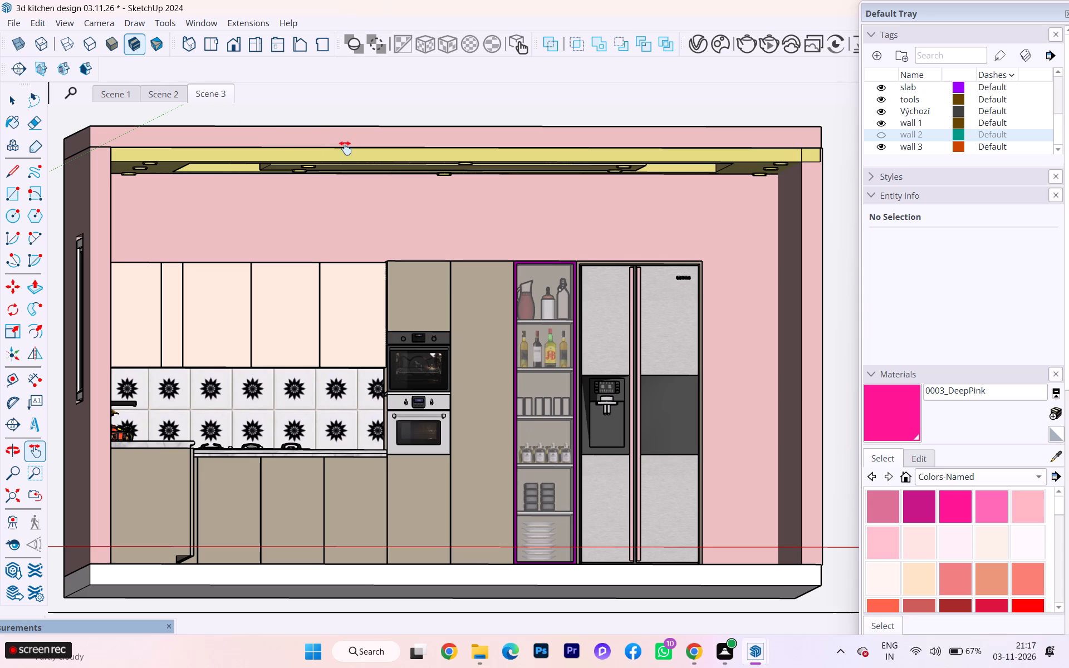
{"action": "left_click", "coordinate": [232, 47]}
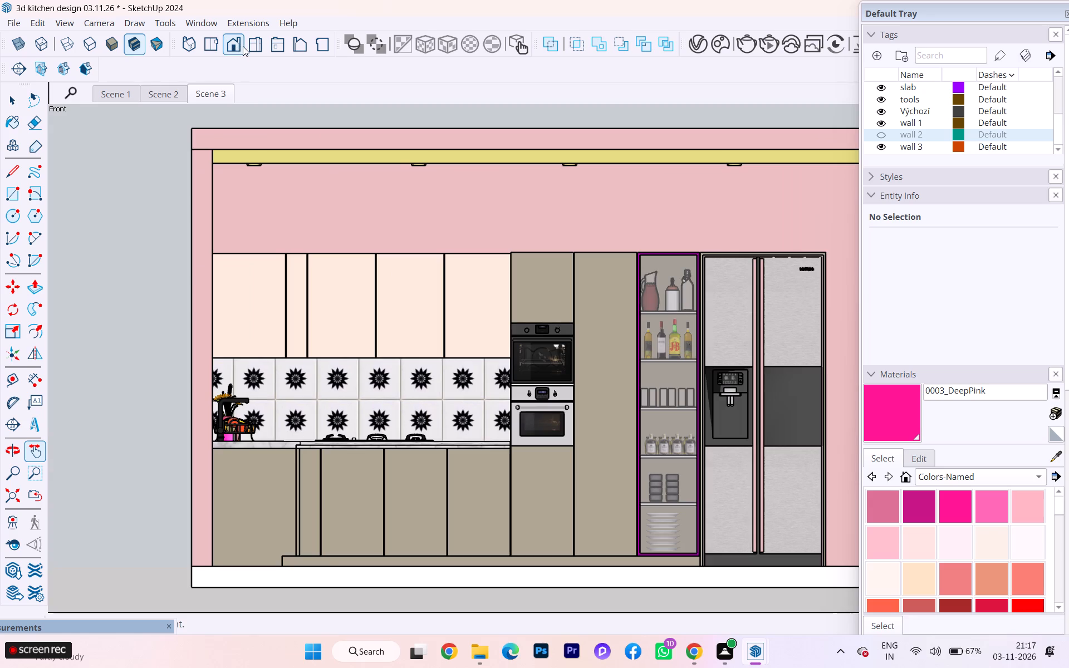
{"action": "scroll", "coordinate": [222, 232], "scroll_direction": "down", "scroll_amount": 2}
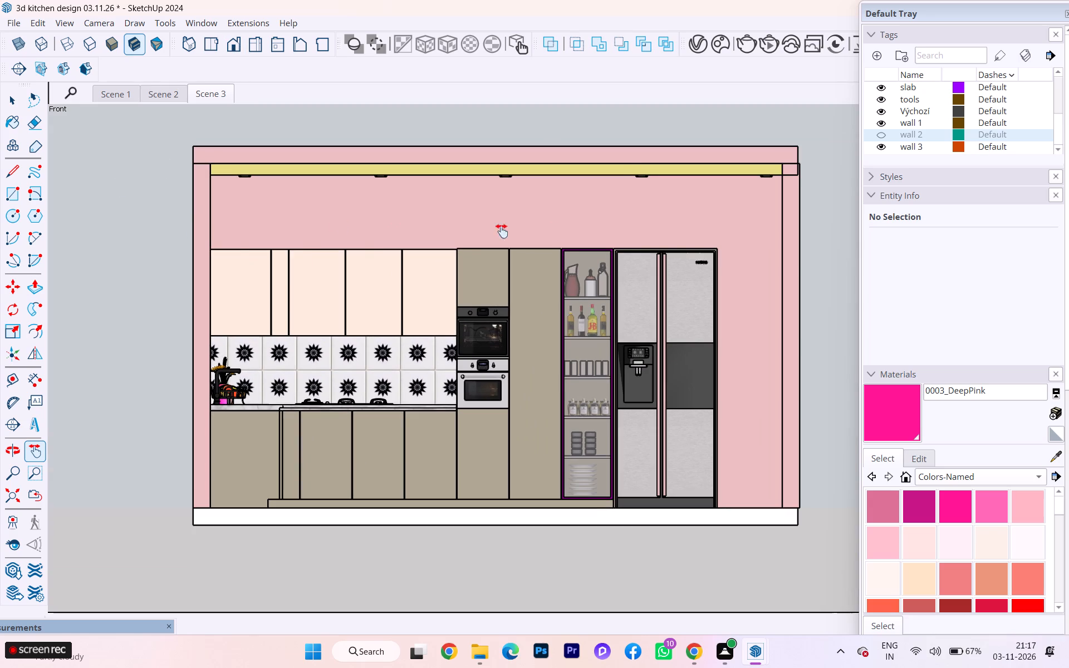
{"action": "scroll", "coordinate": [737, 238], "scroll_direction": "up", "scroll_amount": 2}
{"action": "scroll", "coordinate": [800, 234], "scroll_direction": "up", "scroll_amount": 2}
{"action": "scroll", "coordinate": [814, 236], "scroll_direction": "down", "scroll_amount": 3}
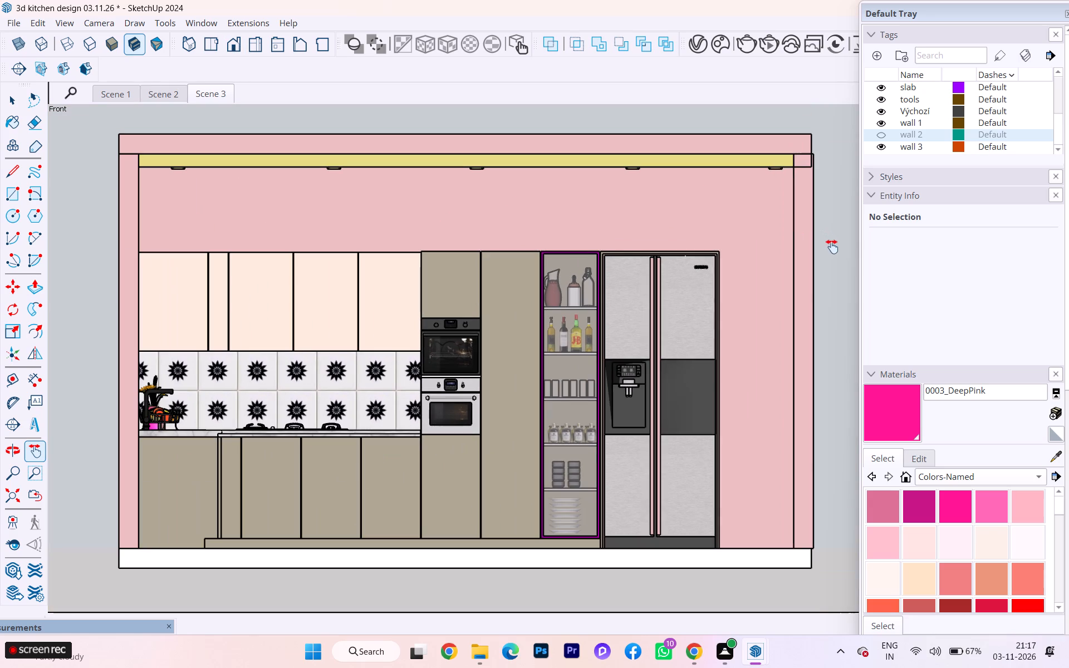
{"action": "scroll", "coordinate": [285, 193], "scroll_direction": "up", "scroll_amount": 2}
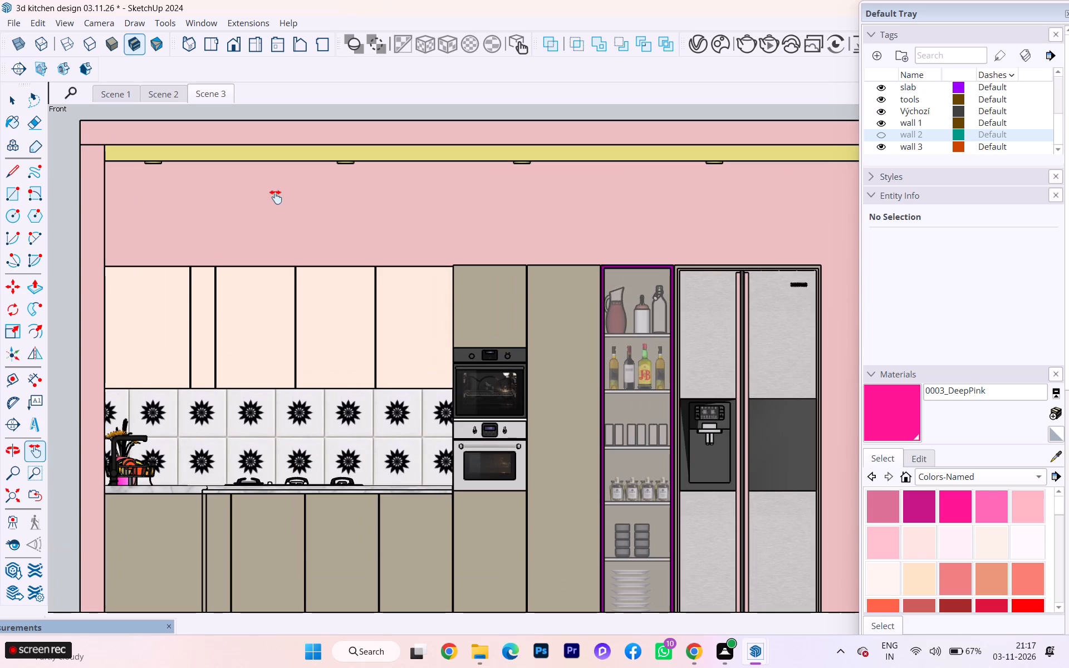
{"action": "scroll", "coordinate": [241, 190], "scroll_direction": "down", "scroll_amount": 1}
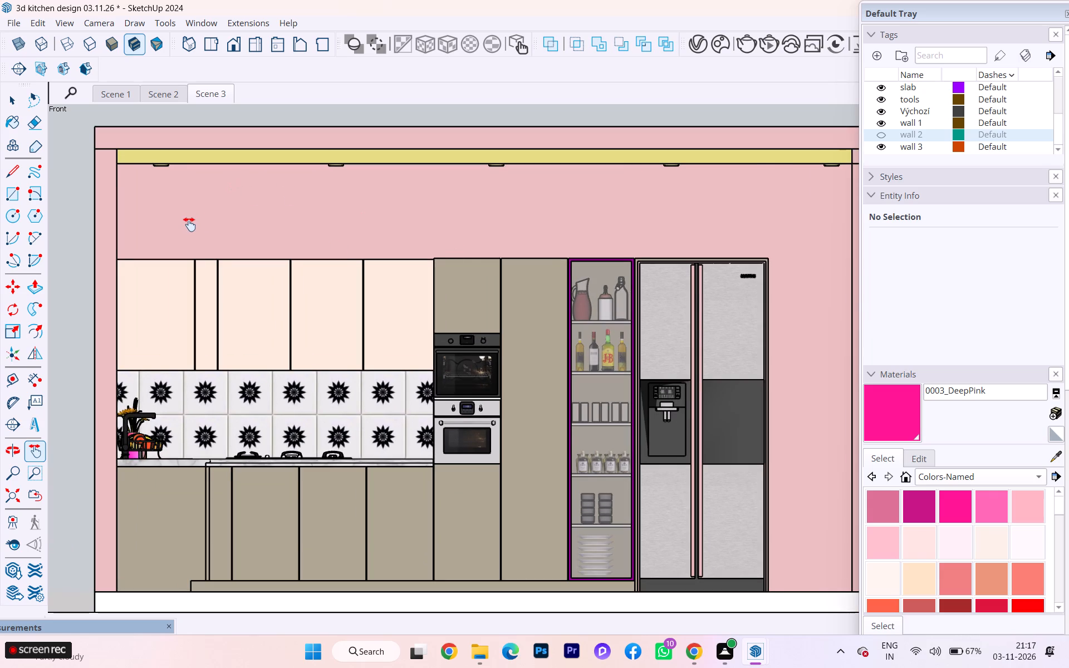
{"action": "scroll", "coordinate": [189, 224], "scroll_direction": "down", "scroll_amount": 1}
{"action": "scroll", "coordinate": [196, 223], "scroll_direction": "up", "scroll_amount": 1}
{"action": "scroll", "coordinate": [160, 218], "scroll_direction": "down", "scroll_amount": 1}
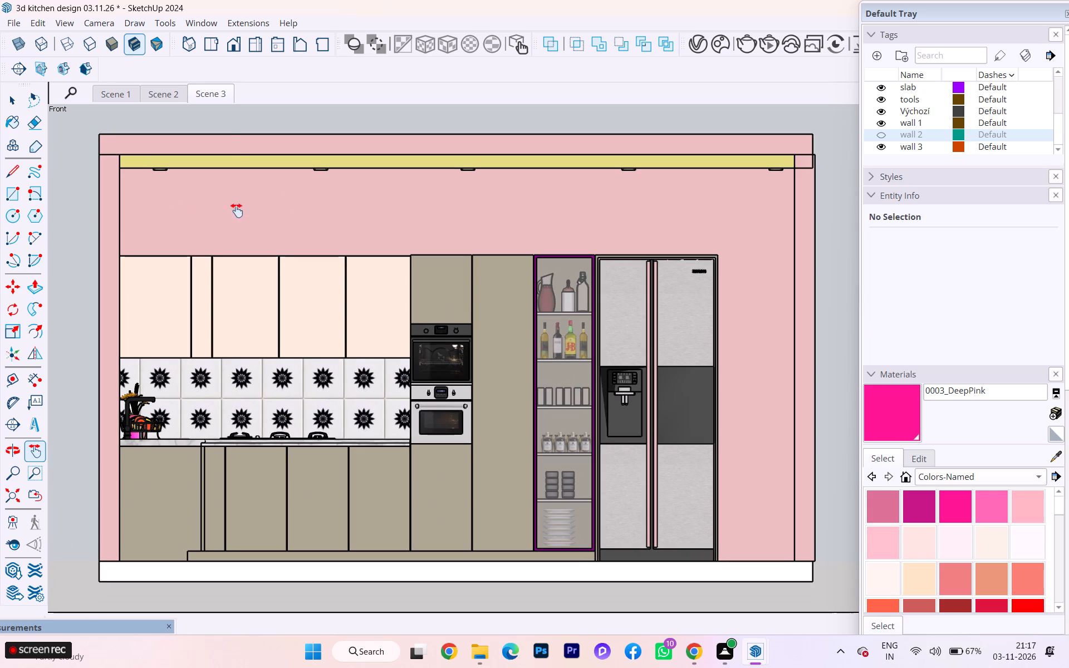
Add a scene of the parallel front elevation, saving the style changes as a new style, and update that scene.
{"action": "right_click", "coordinate": [213, 92]}
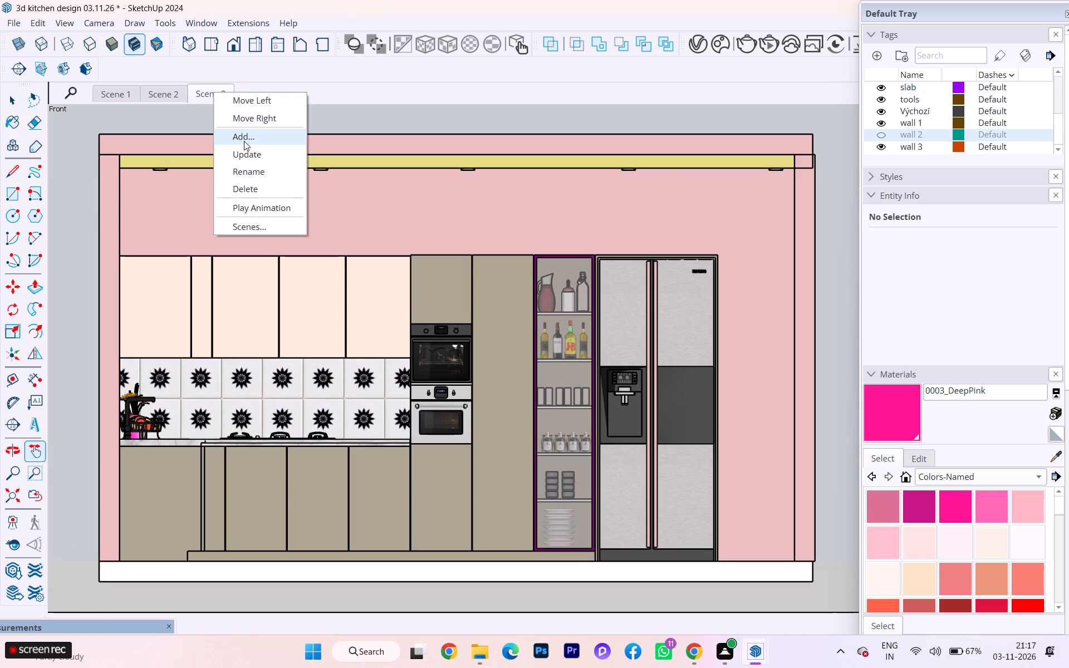
{"action": "left_click", "coordinate": [248, 132]}
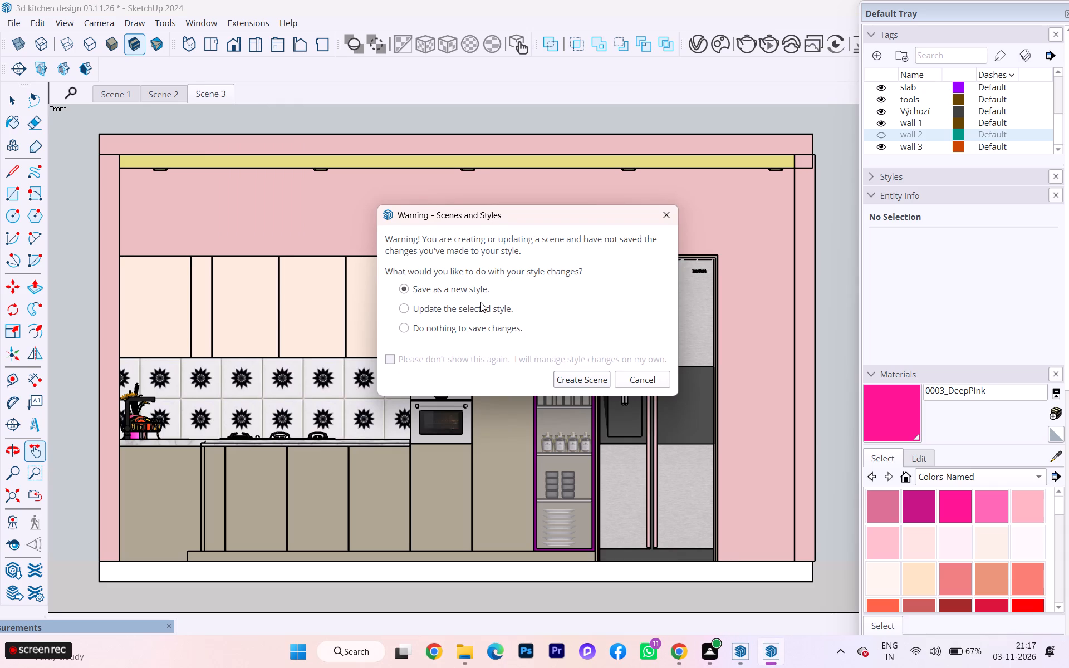
{"action": "left_click", "coordinate": [579, 377]}
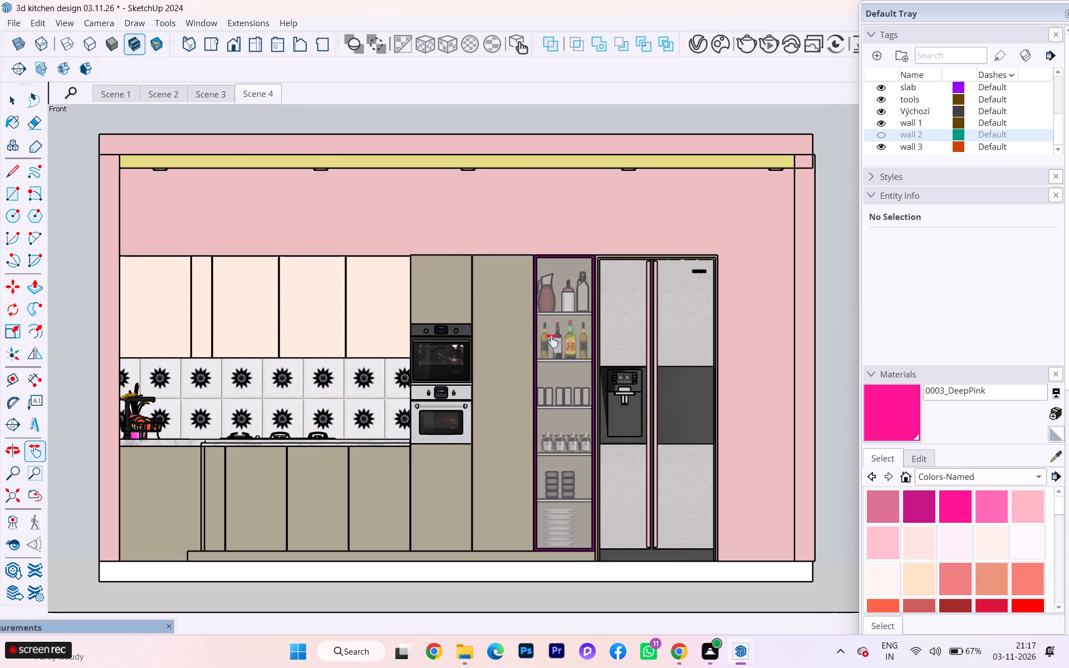
{"action": "right_click", "coordinate": [263, 94]}
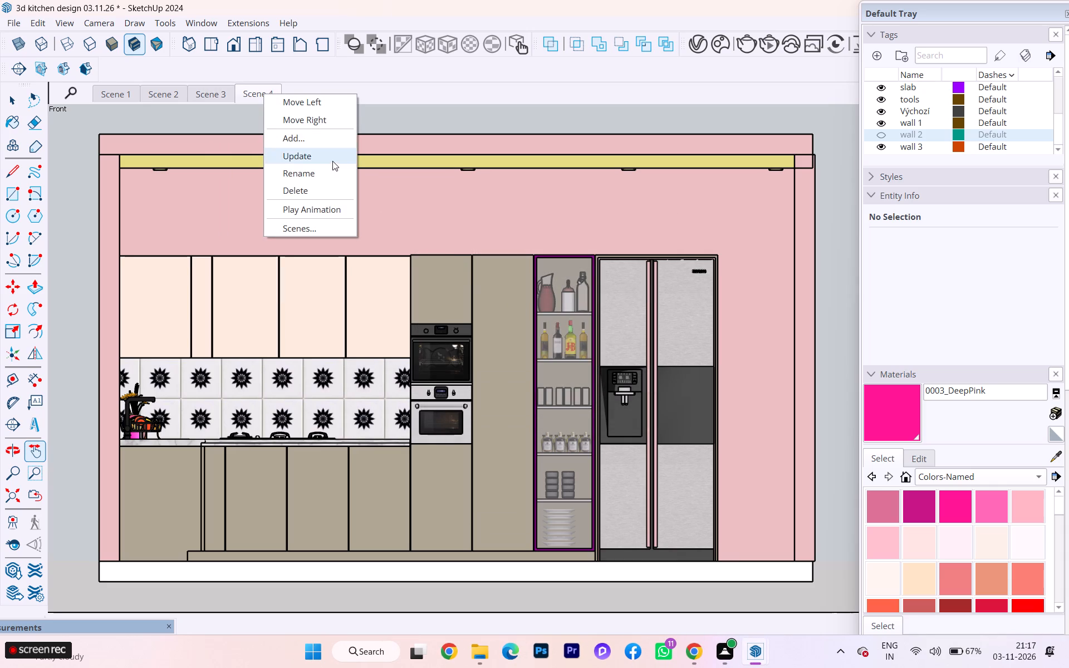
{"action": "left_click", "coordinate": [332, 161]}
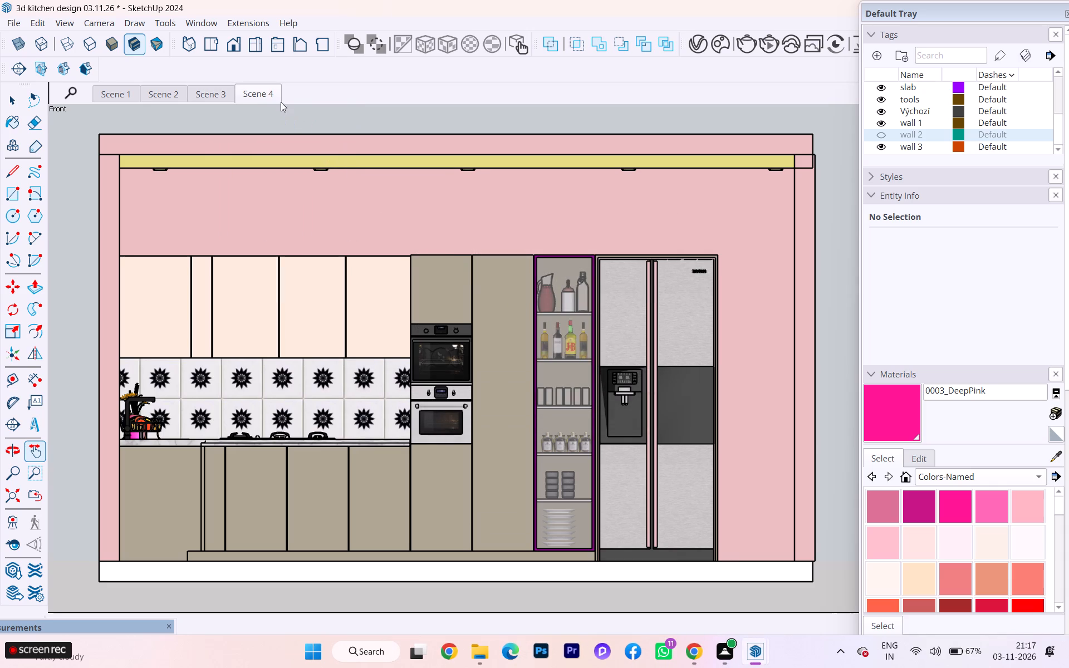
Add another scene after Scene 4 from the same front elevation.
{"action": "right_click", "coordinate": [250, 86]}
{"action": "left_click", "coordinate": [297, 127]}
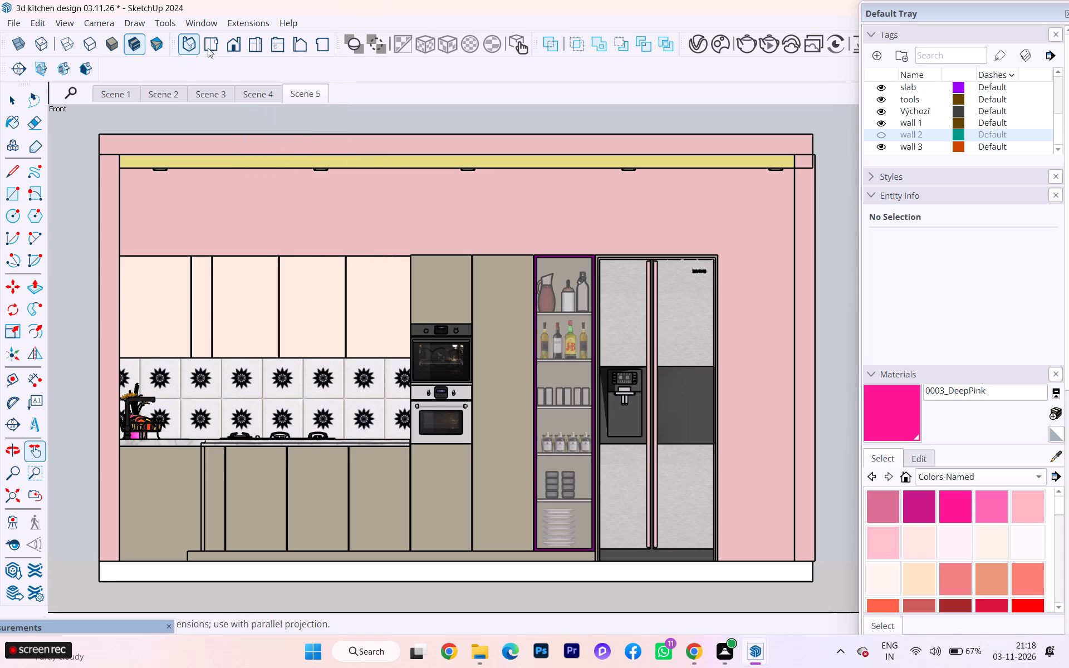
Go through the standard Right and Back views and examine the kitchen's outer rear wall from several angles.
{"action": "left_click", "coordinate": [251, 43]}
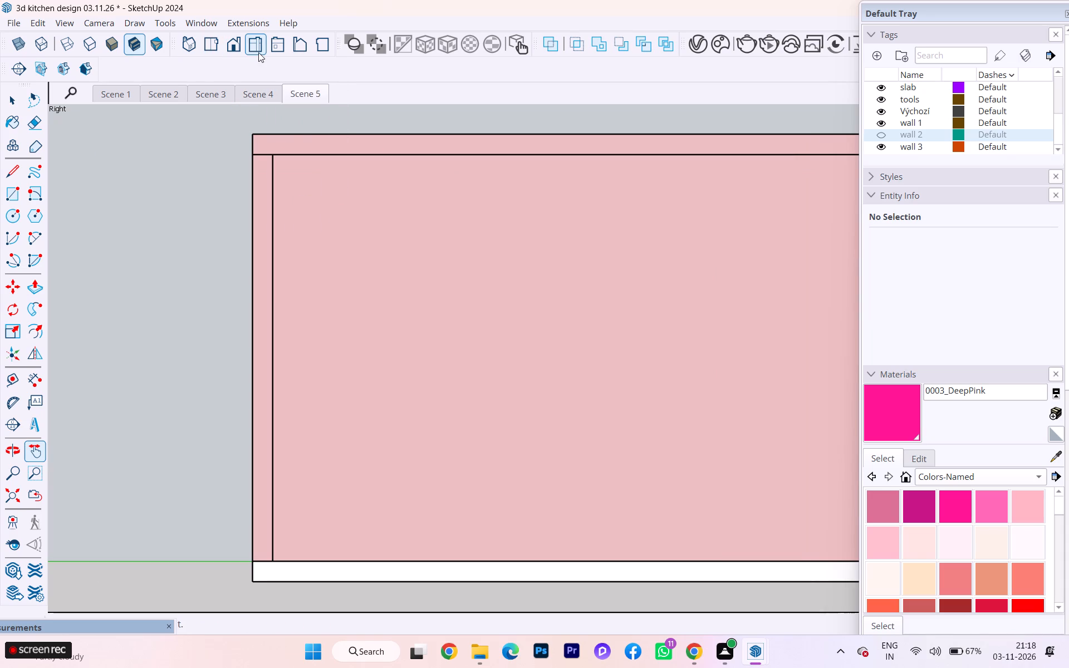
{"action": "left_click", "coordinate": [294, 45]}
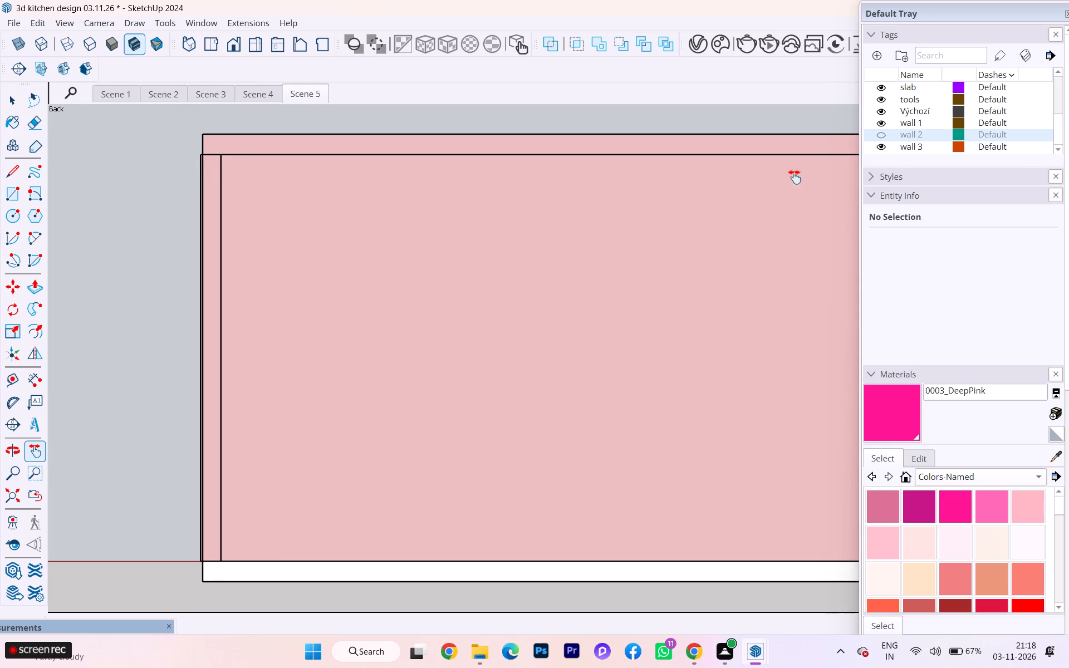
{"action": "scroll", "coordinate": [291, 253], "scroll_direction": "down", "scroll_amount": 1}
{"action": "middle_click_drag", "start_coordinate": [297, 254], "coordinate": [360, 270]}
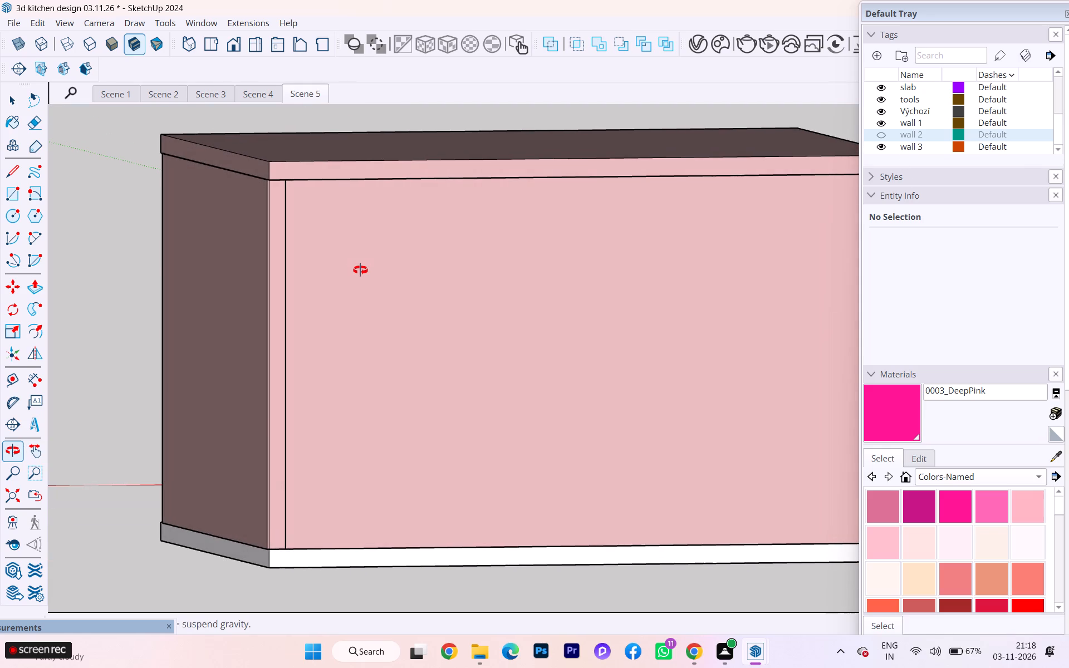
{"action": "middle_click_drag", "start_coordinate": [360, 270], "coordinate": [312, 219]}
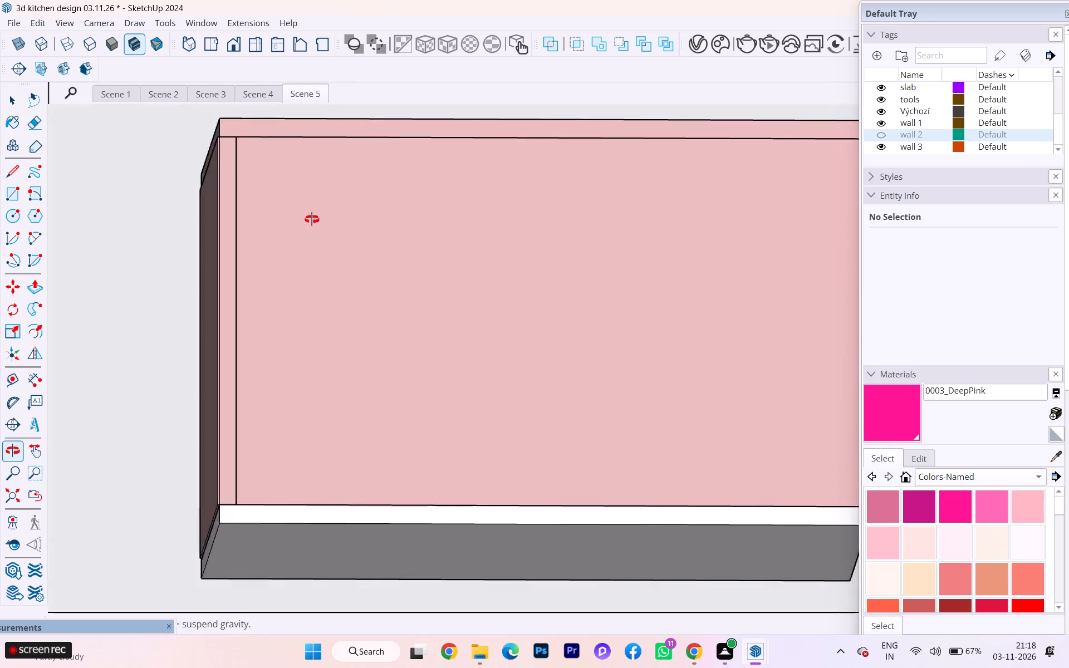
{"action": "middle_click_drag", "start_coordinate": [312, 219], "coordinate": [427, 215]}
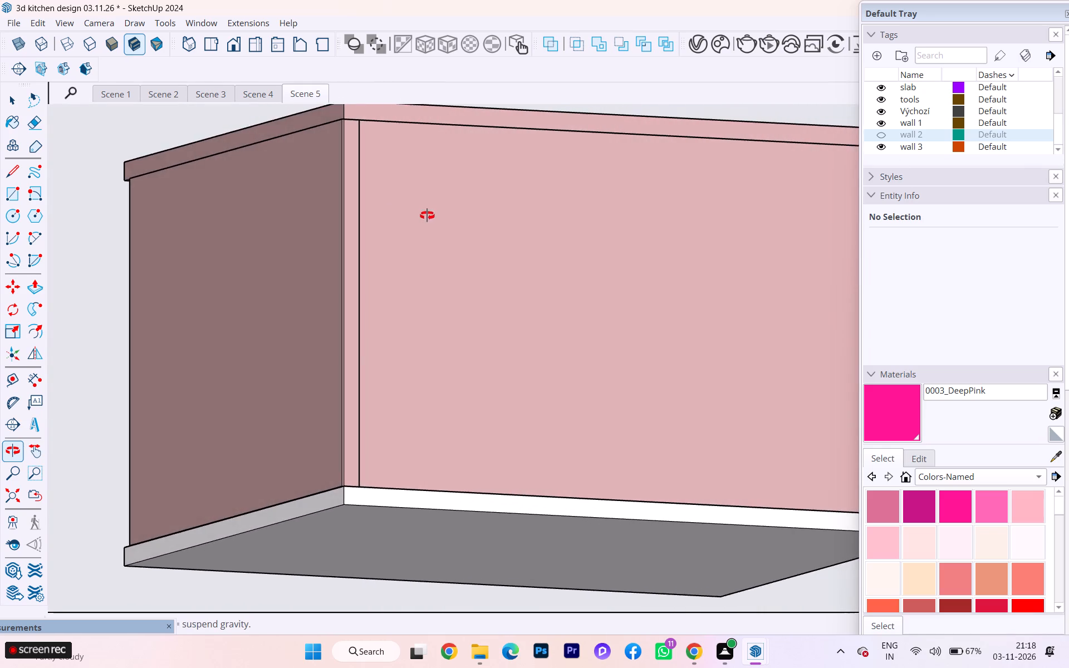
{"action": "middle_click_drag", "start_coordinate": [427, 215], "coordinate": [297, 270]}
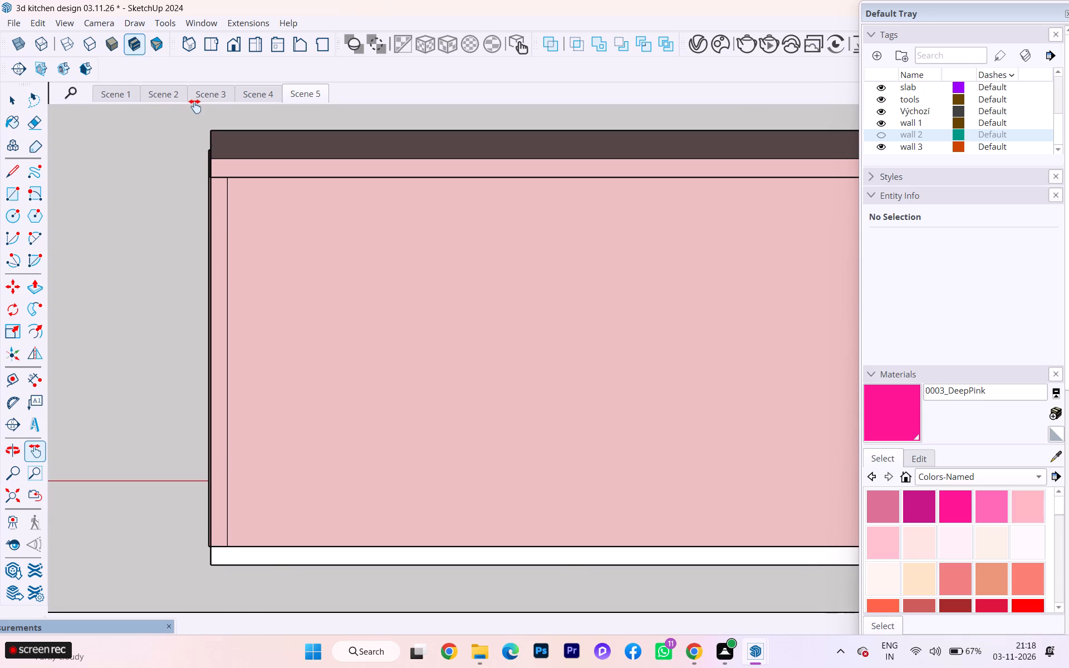
Undo the hiding of the wall 2 tag.
{"action": "key", "text": "ctrl+z"}
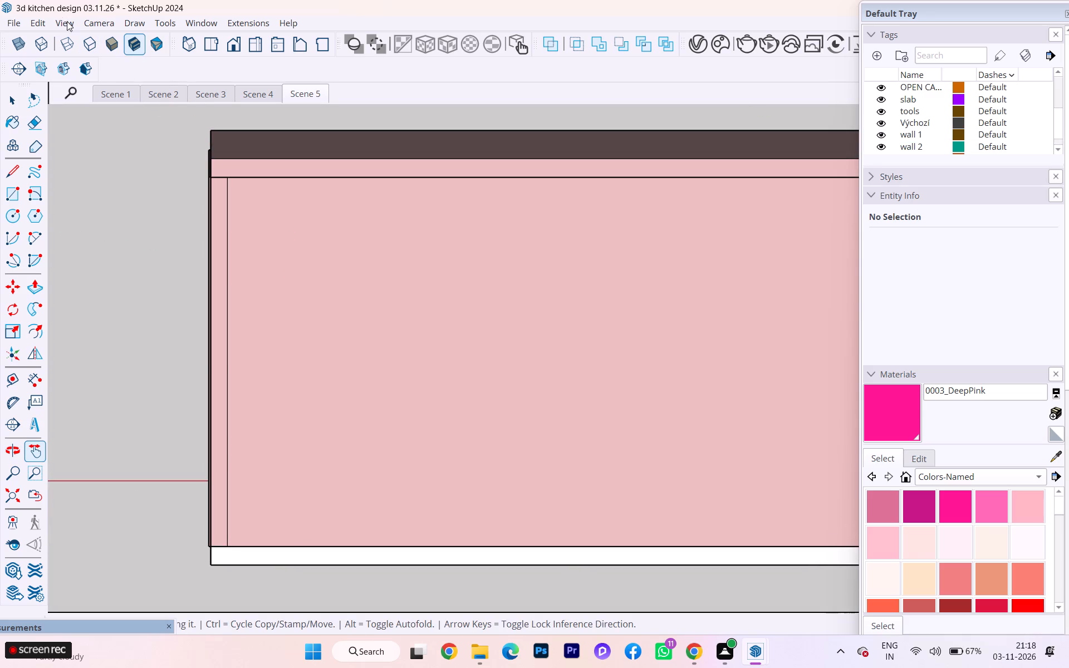
Switch the camera back to perspective and bring the kitchen's whole rear wall into view.
{"action": "left_click", "coordinate": [110, 23]}
{"action": "left_click", "coordinate": [114, 109]}
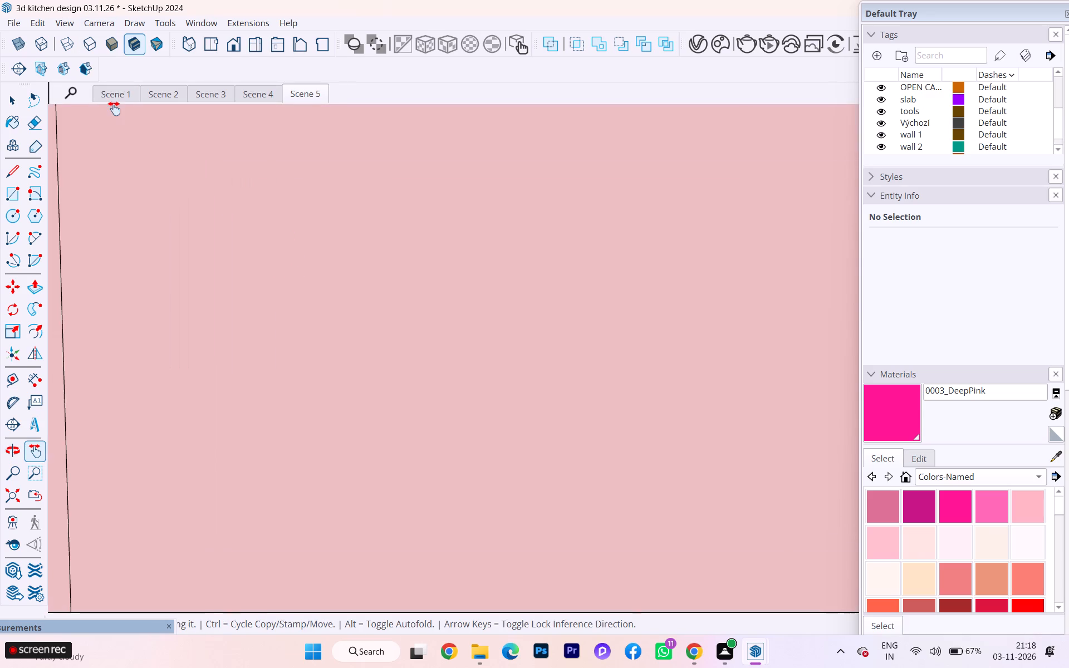
{"action": "scroll", "coordinate": [121, 125], "scroll_direction": "down", "scroll_amount": 1}
{"action": "scroll", "coordinate": [218, 318], "scroll_direction": "down", "scroll_amount": 5}
{"action": "scroll", "coordinate": [644, 307], "scroll_direction": "down", "scroll_amount": 1}
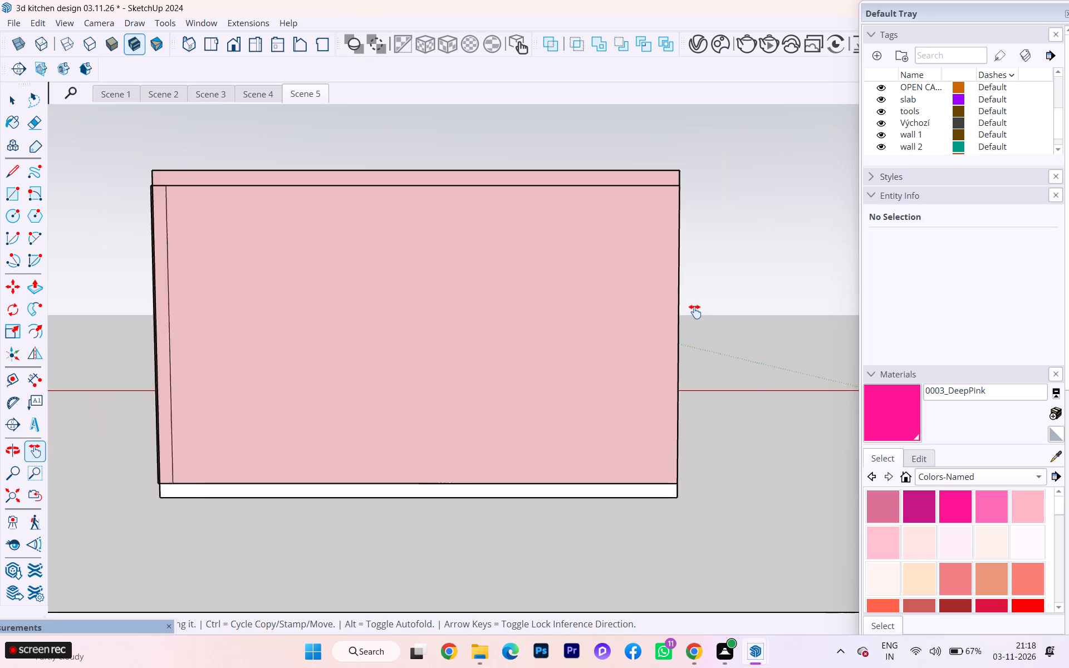
{"action": "scroll", "coordinate": [695, 312], "scroll_direction": "down", "scroll_amount": 2}
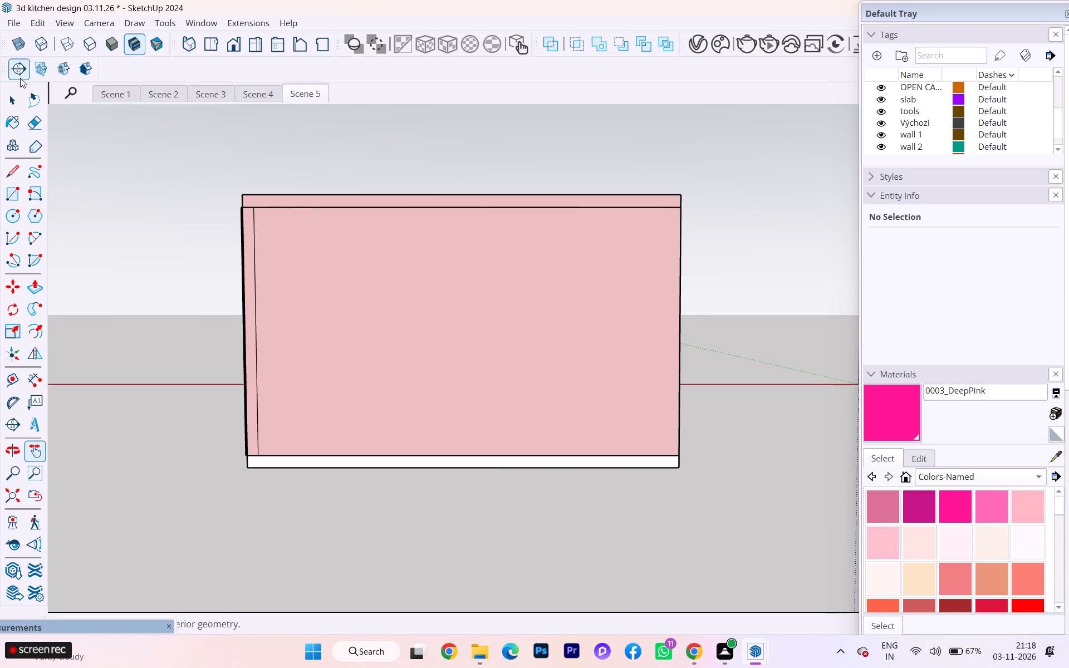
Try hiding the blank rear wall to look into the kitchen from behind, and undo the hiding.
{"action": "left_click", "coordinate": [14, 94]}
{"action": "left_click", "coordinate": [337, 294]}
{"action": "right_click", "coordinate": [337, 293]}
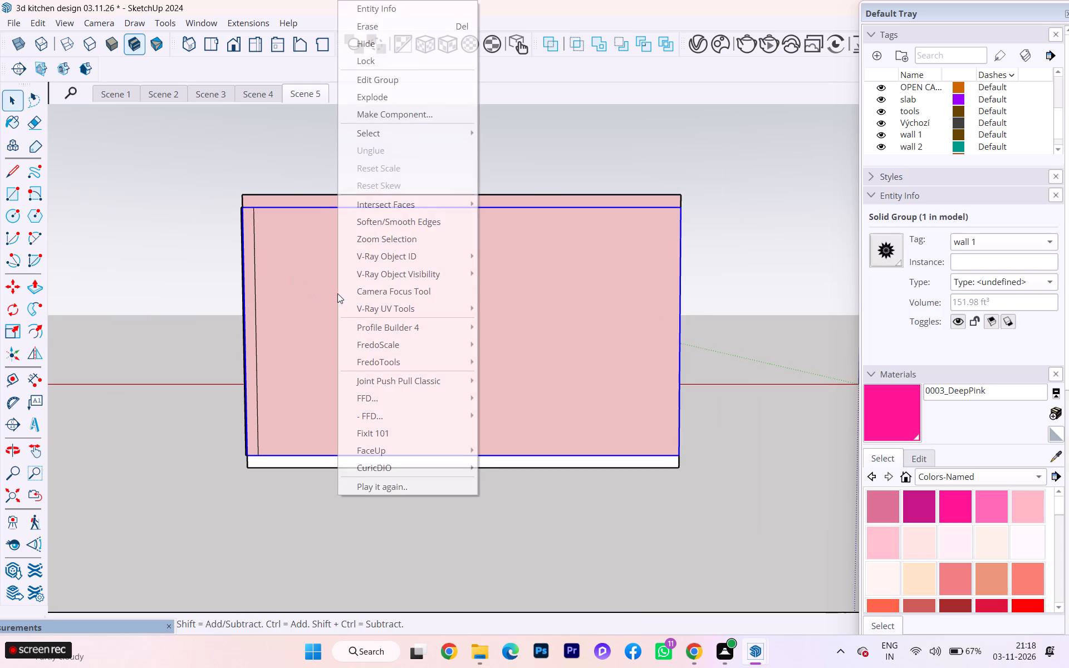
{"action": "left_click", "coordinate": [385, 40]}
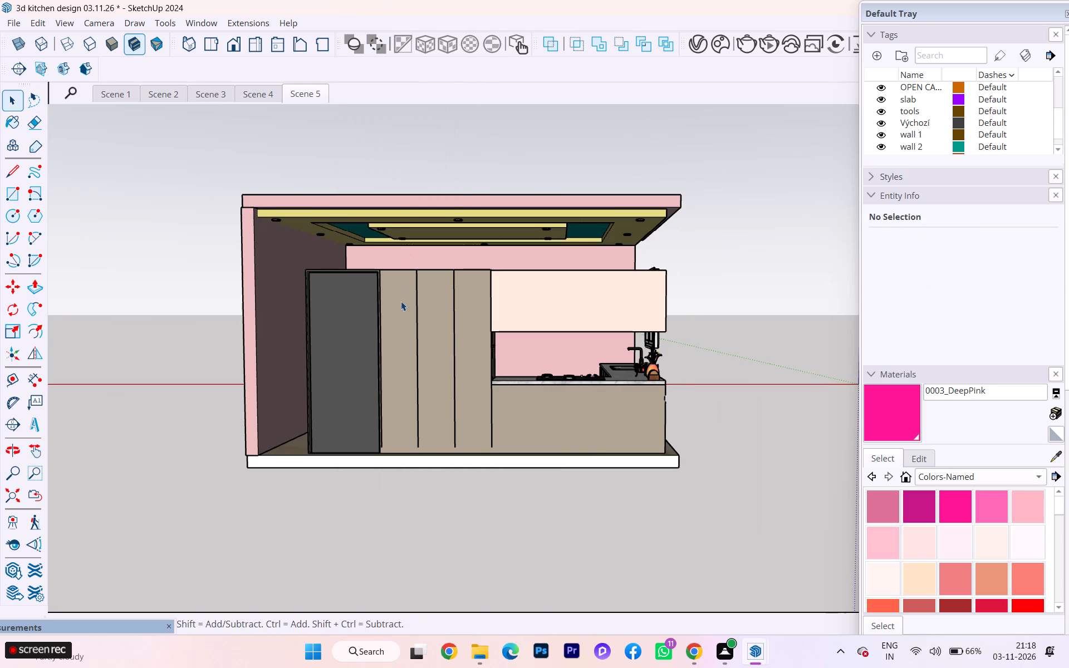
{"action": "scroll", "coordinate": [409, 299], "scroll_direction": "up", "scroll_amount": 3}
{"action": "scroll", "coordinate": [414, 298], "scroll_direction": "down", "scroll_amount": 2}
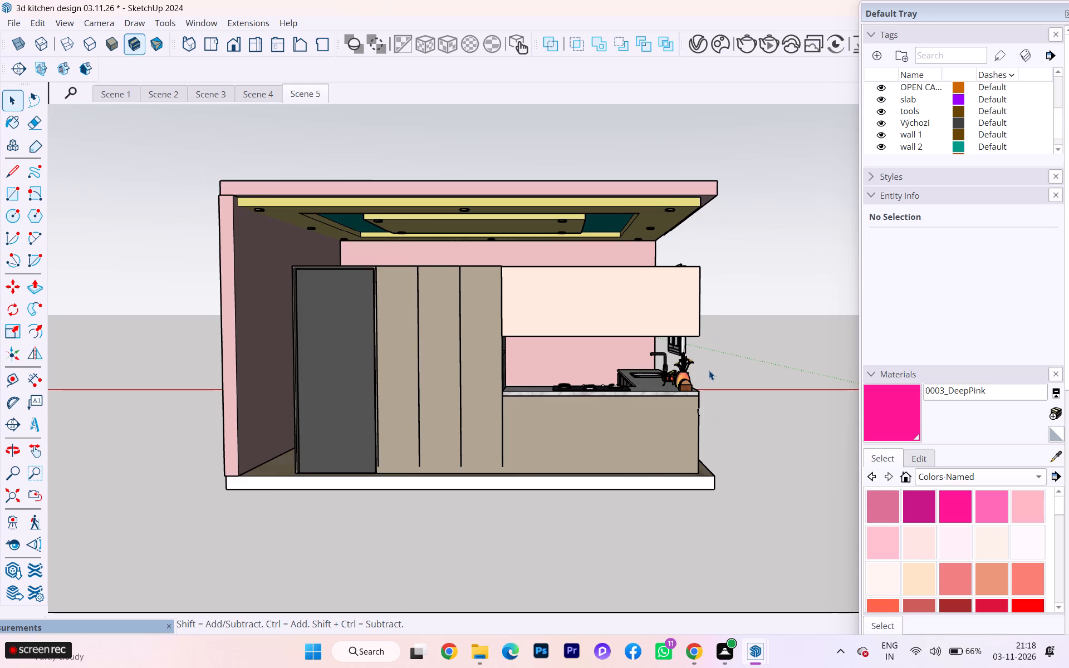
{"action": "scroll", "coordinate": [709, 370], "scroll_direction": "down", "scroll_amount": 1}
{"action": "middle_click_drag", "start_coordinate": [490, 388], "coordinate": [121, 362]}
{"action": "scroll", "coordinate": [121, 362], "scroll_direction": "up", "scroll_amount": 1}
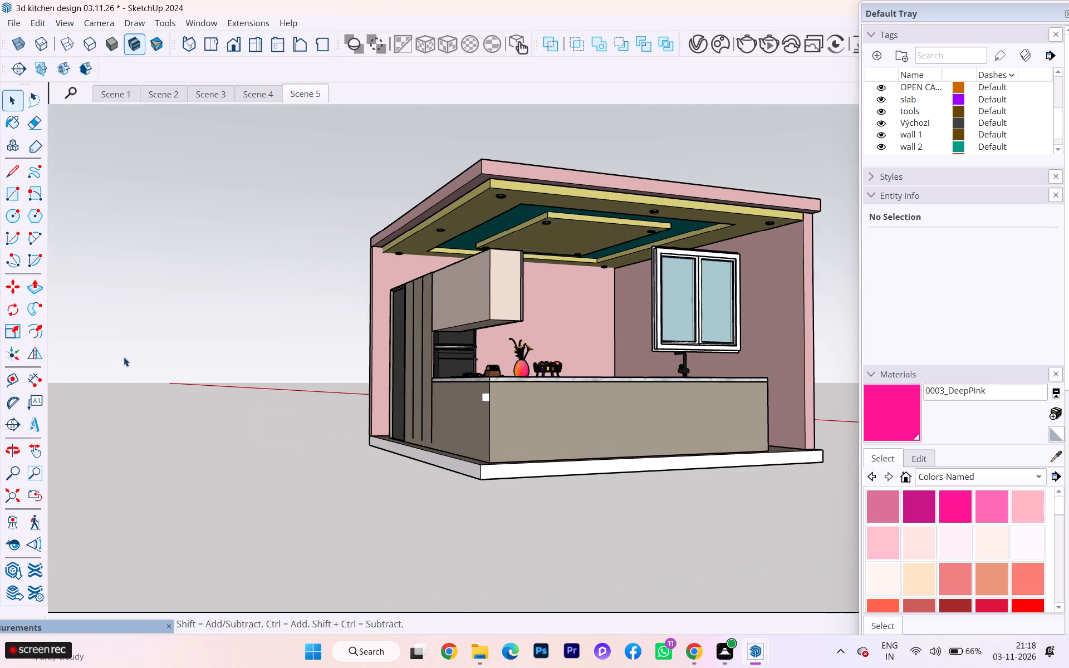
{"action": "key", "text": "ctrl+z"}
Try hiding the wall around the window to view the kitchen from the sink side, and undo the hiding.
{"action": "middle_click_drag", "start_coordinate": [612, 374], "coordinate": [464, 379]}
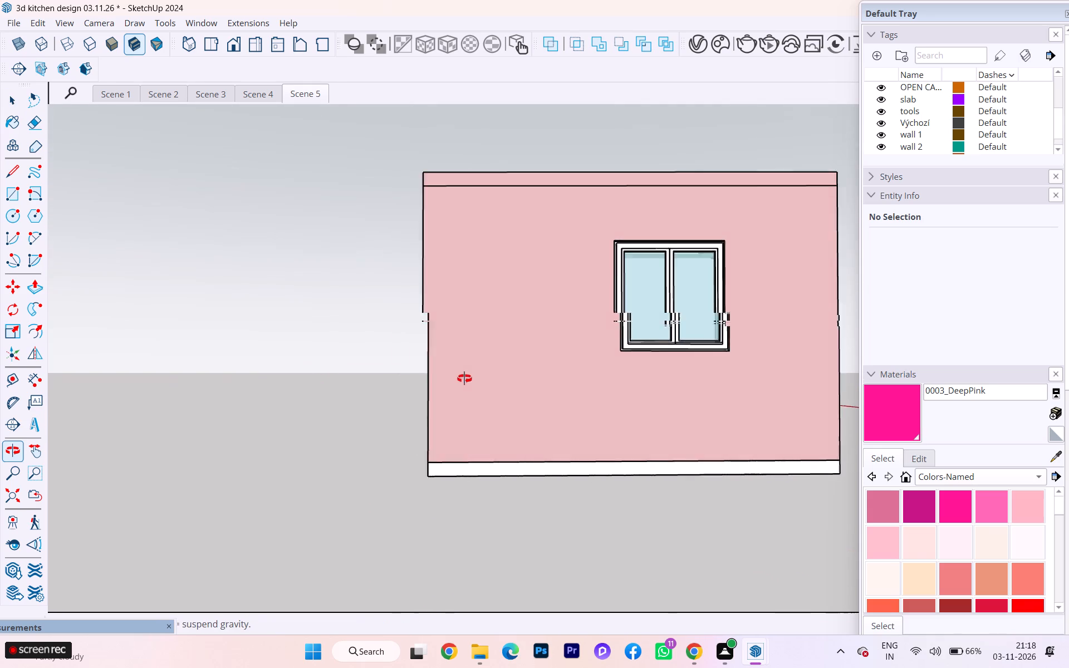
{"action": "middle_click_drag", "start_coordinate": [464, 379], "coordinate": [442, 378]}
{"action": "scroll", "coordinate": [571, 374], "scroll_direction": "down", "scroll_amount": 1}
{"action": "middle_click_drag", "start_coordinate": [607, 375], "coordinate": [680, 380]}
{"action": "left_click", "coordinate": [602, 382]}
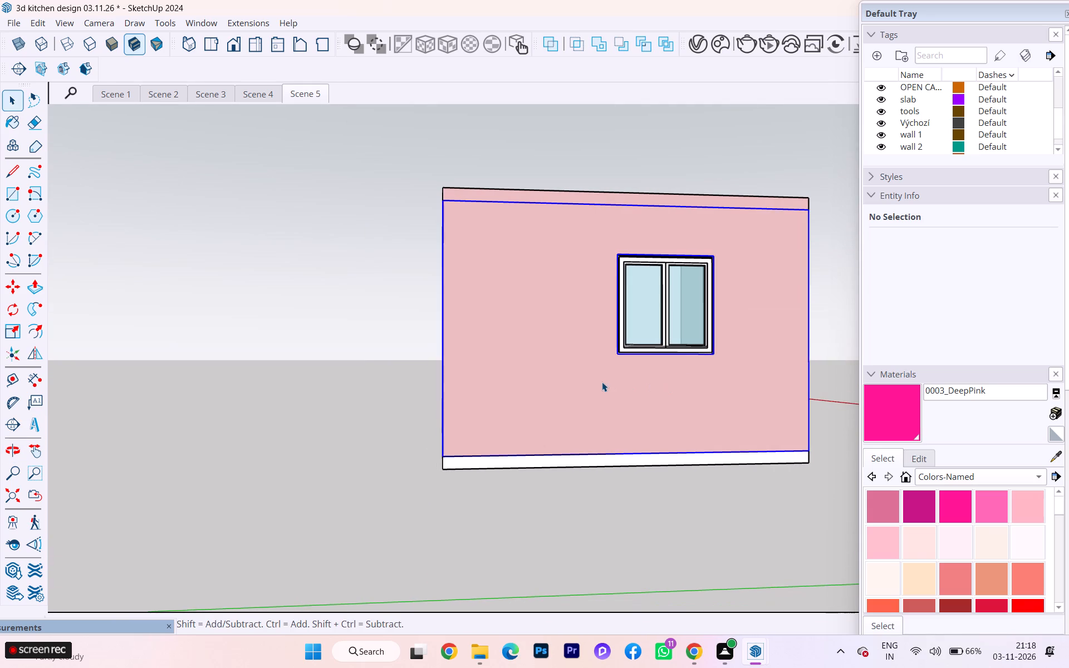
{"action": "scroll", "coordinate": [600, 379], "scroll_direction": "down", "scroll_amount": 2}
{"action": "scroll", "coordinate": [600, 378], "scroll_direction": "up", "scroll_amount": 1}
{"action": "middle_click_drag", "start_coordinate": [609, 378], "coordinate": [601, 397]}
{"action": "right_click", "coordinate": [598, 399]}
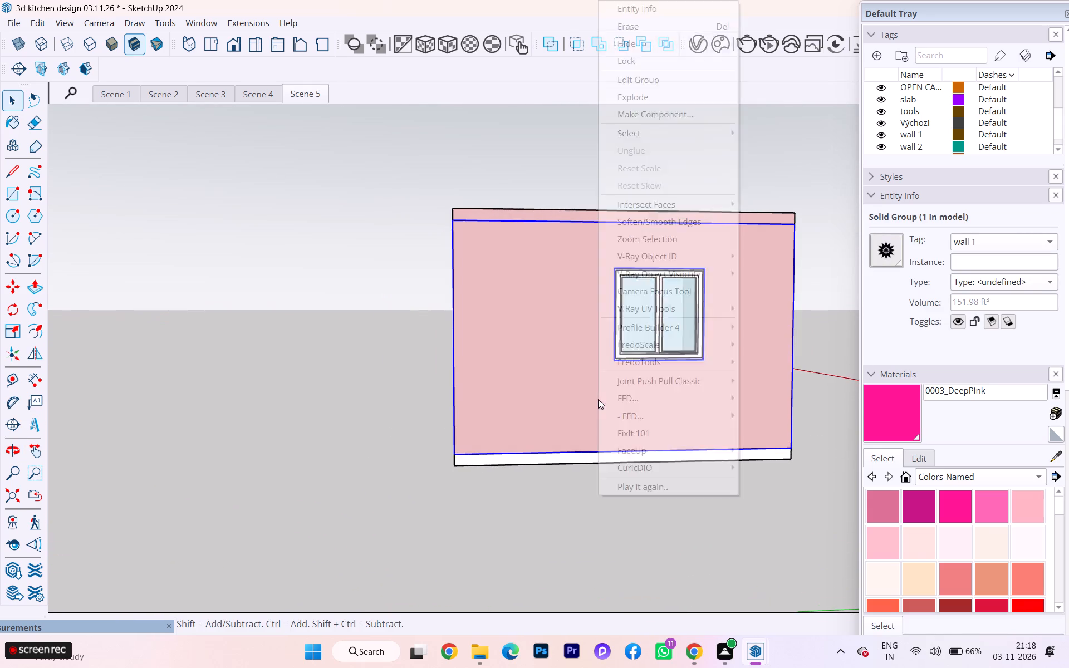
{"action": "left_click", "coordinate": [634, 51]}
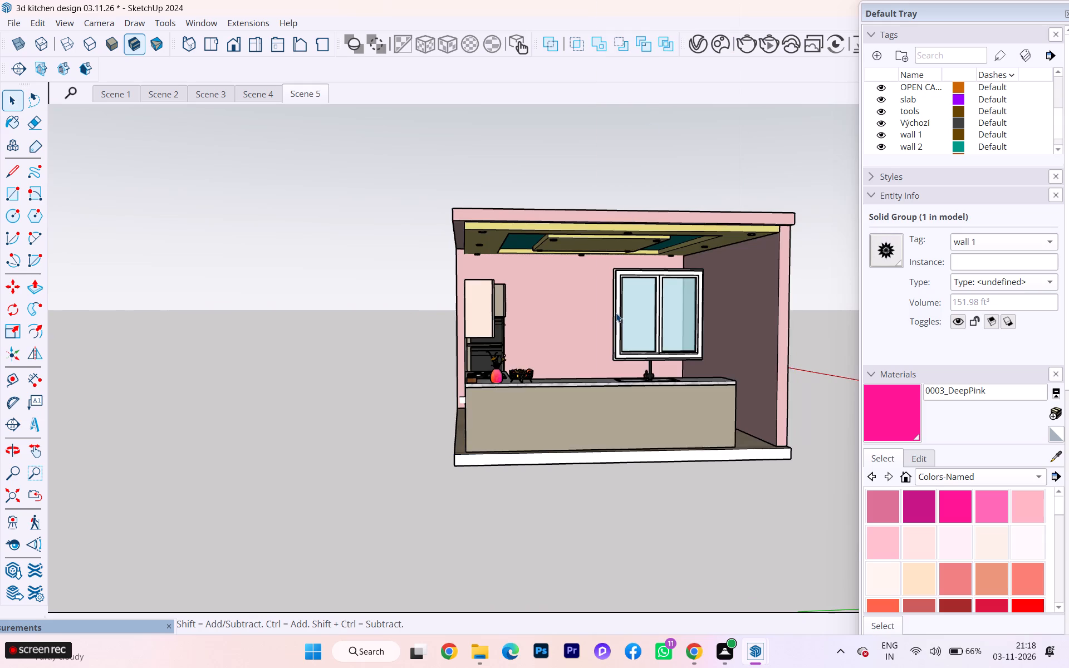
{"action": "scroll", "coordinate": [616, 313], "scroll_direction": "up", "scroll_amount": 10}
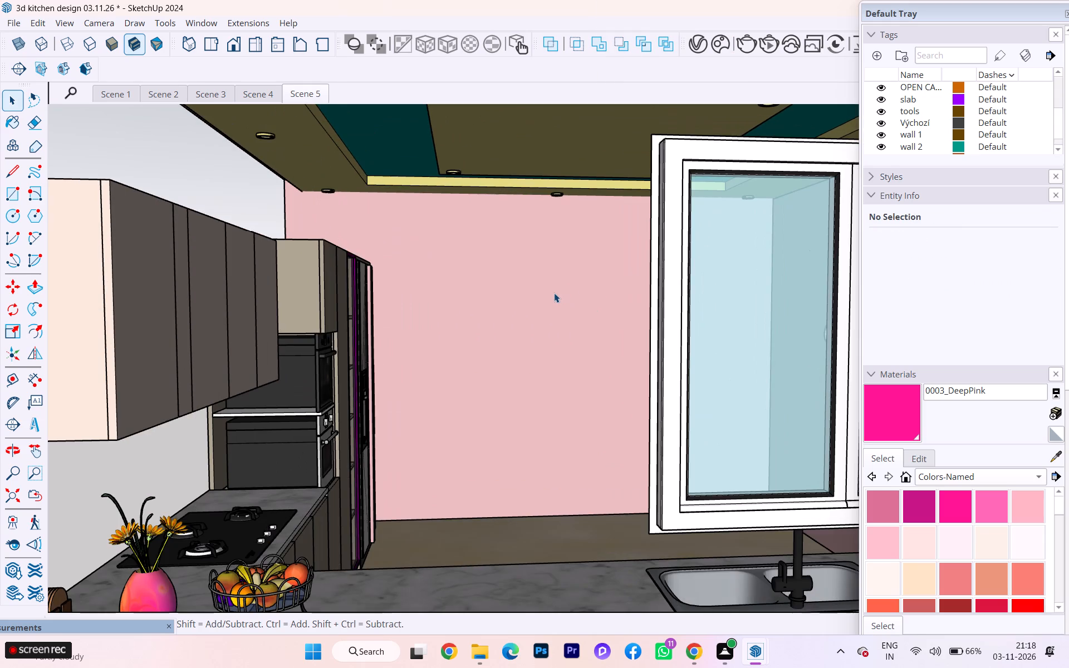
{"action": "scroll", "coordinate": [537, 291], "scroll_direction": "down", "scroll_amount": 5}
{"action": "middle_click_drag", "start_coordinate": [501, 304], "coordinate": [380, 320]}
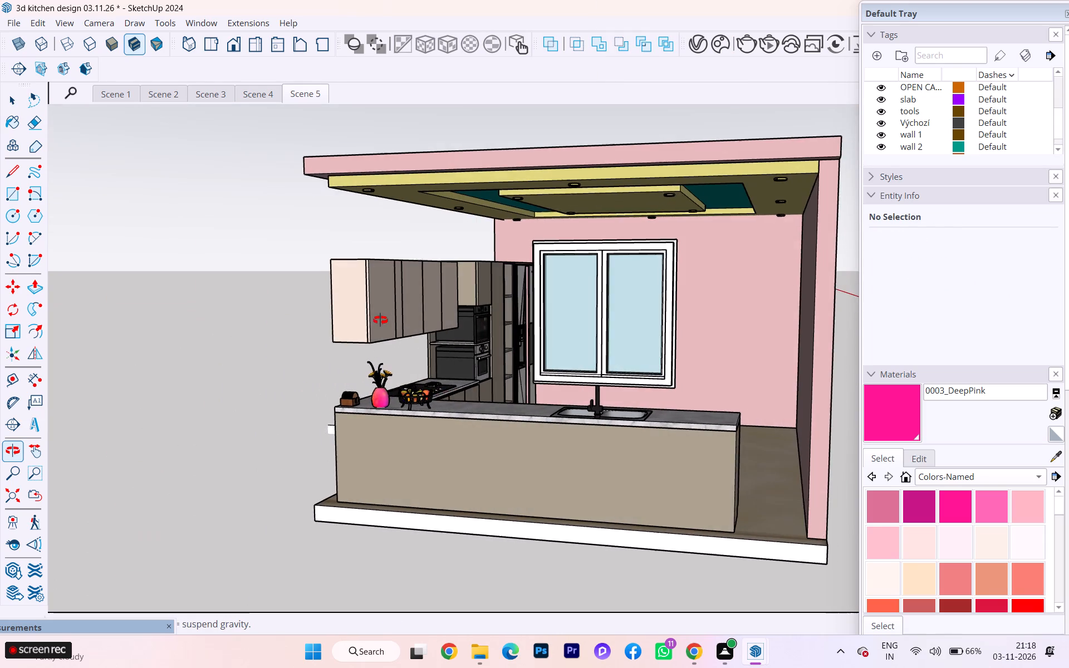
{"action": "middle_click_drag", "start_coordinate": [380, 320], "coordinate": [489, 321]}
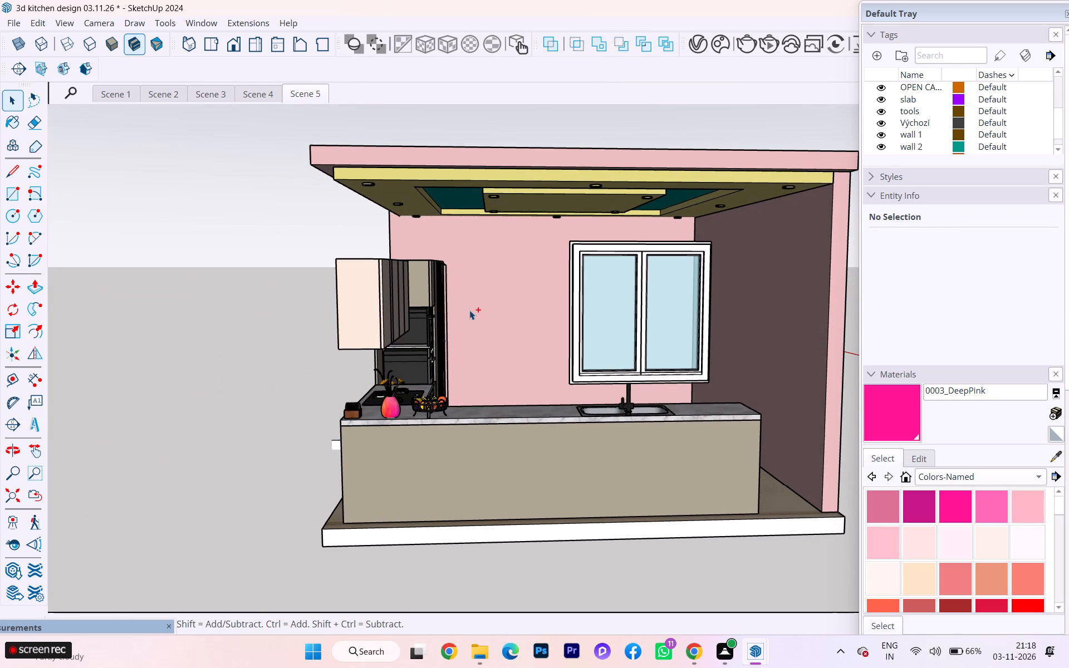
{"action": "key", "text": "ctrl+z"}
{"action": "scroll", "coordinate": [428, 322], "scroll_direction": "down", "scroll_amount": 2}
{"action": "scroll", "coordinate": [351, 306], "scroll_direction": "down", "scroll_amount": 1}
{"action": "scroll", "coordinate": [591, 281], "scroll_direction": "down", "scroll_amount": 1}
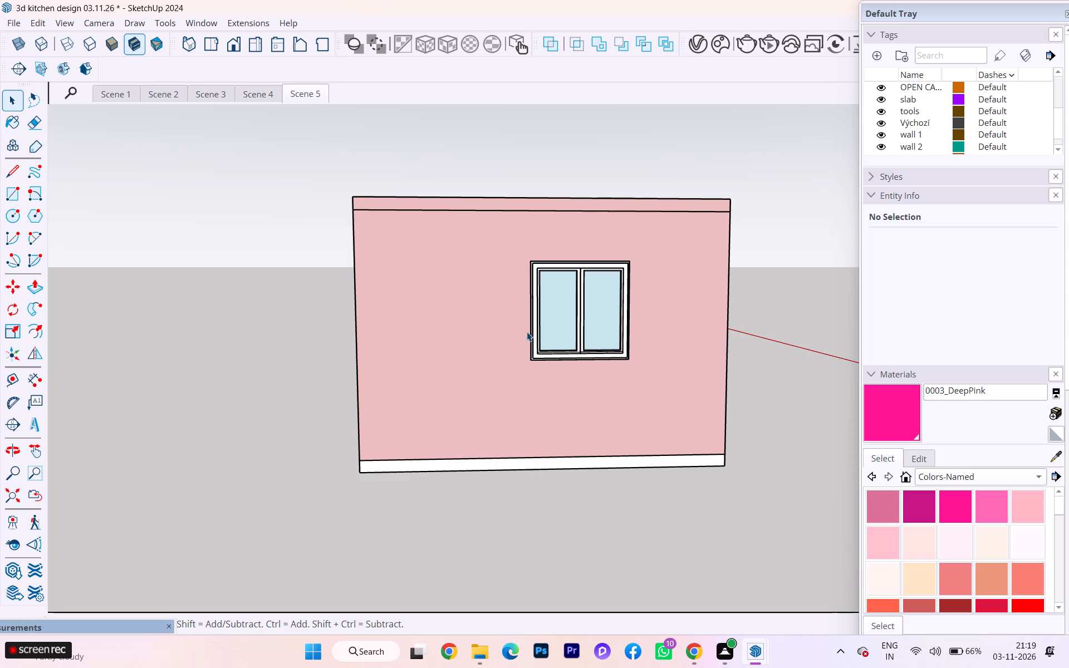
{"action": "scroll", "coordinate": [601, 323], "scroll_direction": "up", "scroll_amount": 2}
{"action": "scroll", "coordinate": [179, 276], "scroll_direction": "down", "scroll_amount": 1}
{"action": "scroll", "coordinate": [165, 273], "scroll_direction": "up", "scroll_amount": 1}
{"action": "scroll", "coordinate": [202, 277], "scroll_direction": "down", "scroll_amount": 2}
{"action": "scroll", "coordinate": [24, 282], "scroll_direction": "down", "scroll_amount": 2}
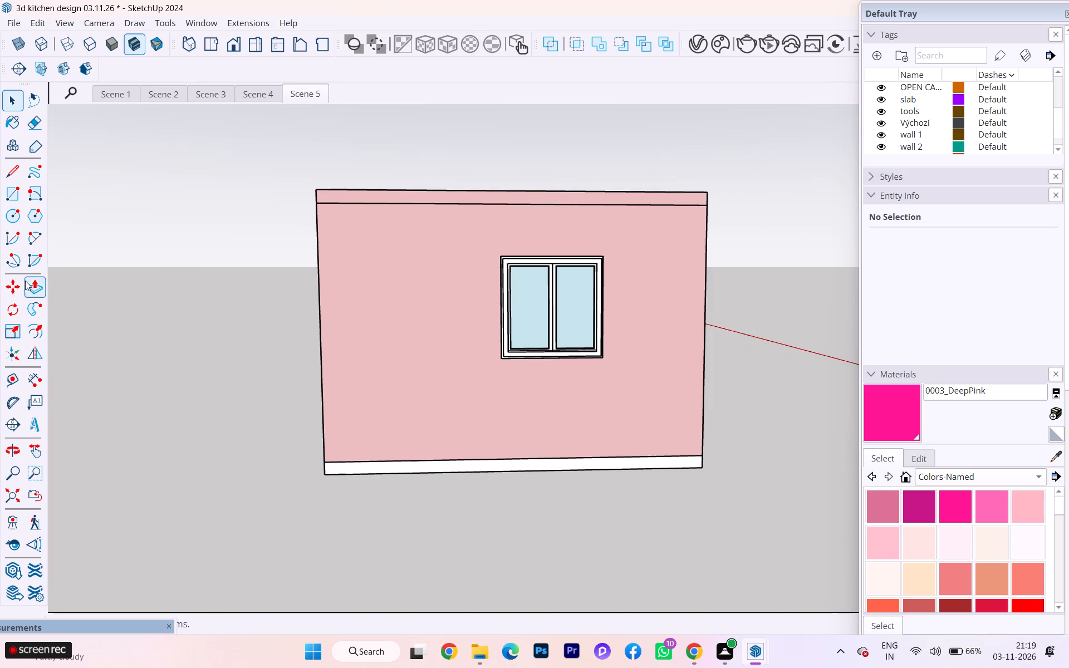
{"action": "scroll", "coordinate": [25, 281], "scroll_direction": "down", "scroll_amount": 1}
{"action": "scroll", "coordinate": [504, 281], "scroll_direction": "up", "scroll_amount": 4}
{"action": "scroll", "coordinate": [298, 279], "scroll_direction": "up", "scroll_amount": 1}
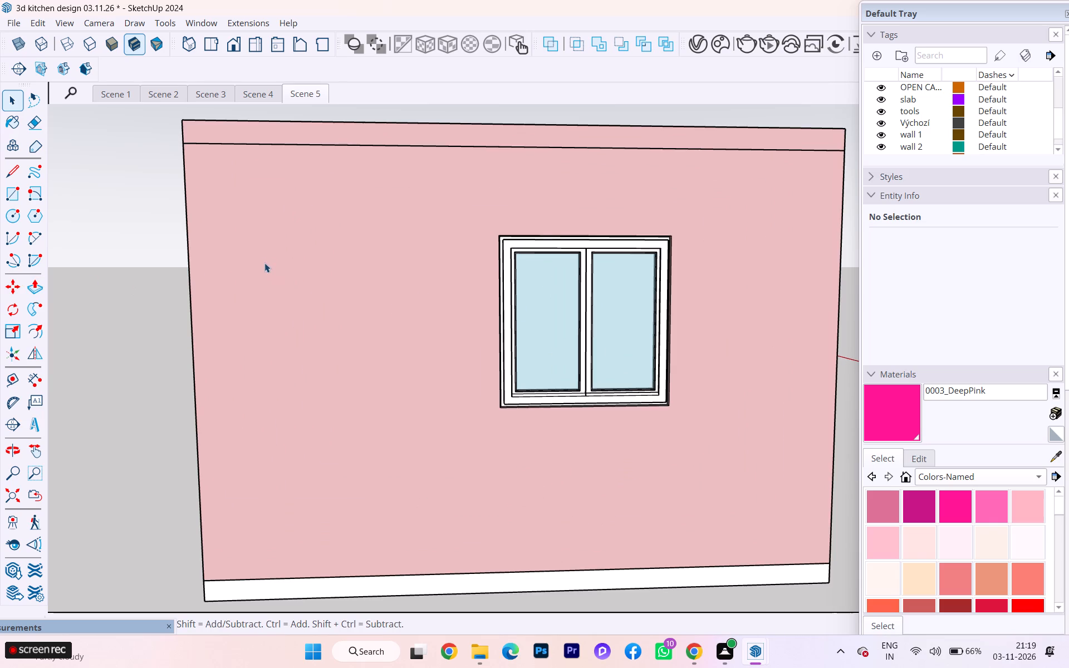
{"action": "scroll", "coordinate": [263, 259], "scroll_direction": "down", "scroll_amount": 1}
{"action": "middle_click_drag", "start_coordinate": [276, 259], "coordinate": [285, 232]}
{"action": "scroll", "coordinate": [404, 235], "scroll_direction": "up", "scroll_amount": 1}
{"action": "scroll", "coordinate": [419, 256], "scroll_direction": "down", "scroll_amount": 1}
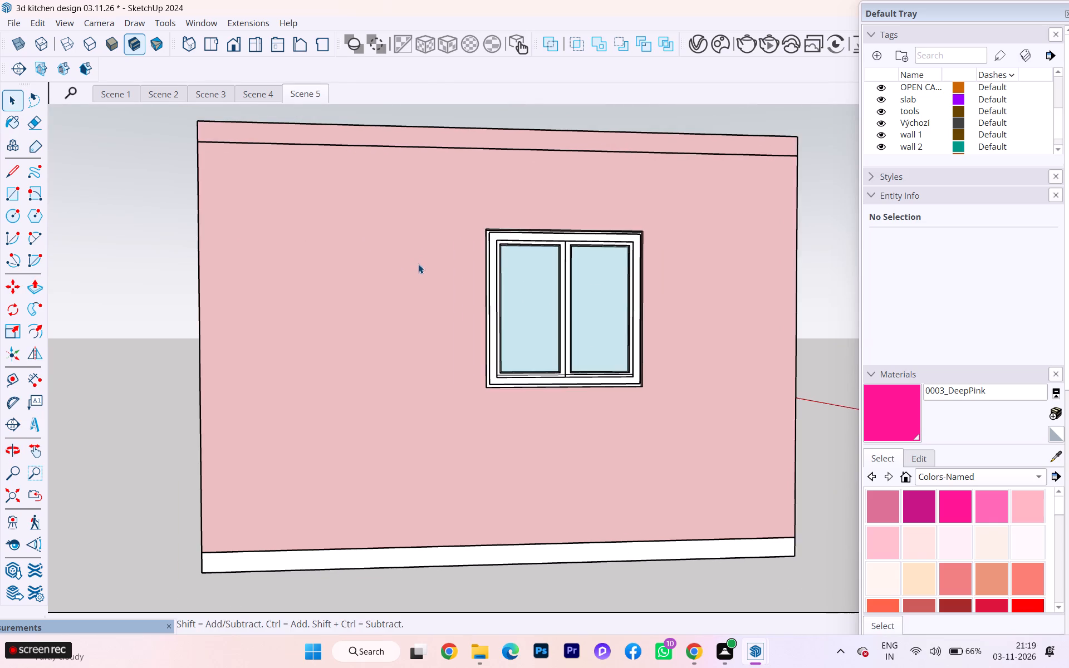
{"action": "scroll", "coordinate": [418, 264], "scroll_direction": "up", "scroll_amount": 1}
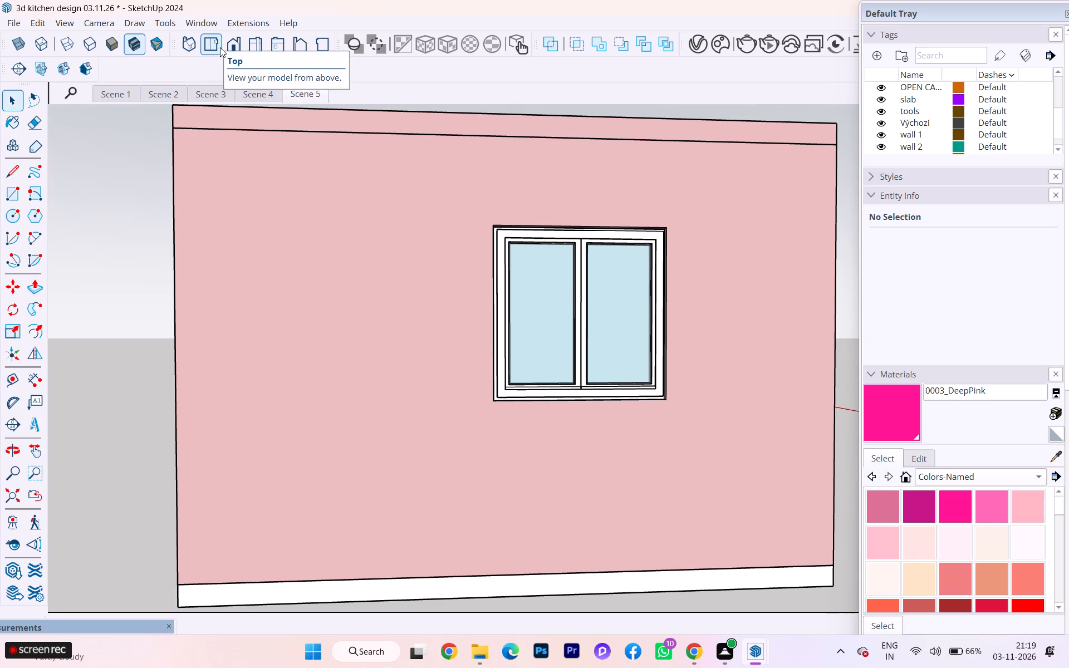
Switch to the standard Top view and hide the roof slab.
{"action": "left_click", "coordinate": [220, 47]}
{"action": "scroll", "coordinate": [278, 203], "scroll_direction": "down", "scroll_amount": 3}
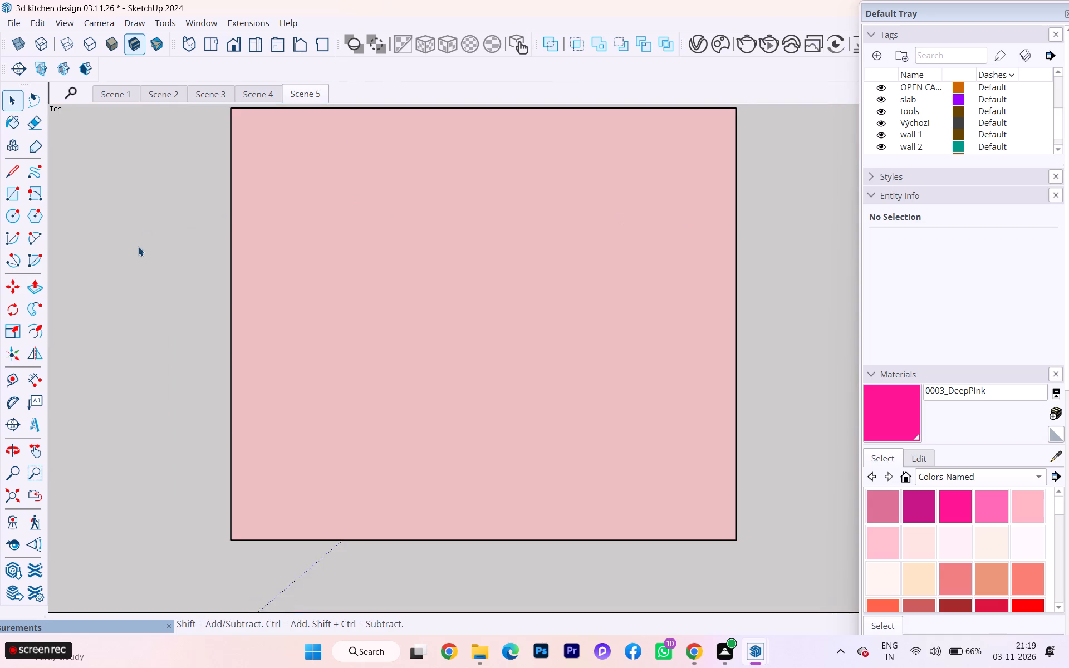
{"action": "scroll", "coordinate": [138, 247], "scroll_direction": "down", "scroll_amount": 1}
{"action": "scroll", "coordinate": [137, 251], "scroll_direction": "up", "scroll_amount": 1}
{"action": "scroll", "coordinate": [137, 251], "scroll_direction": "down", "scroll_amount": 1}
{"action": "left_click", "coordinate": [549, 279]}
{"action": "right_click", "coordinate": [548, 282]}
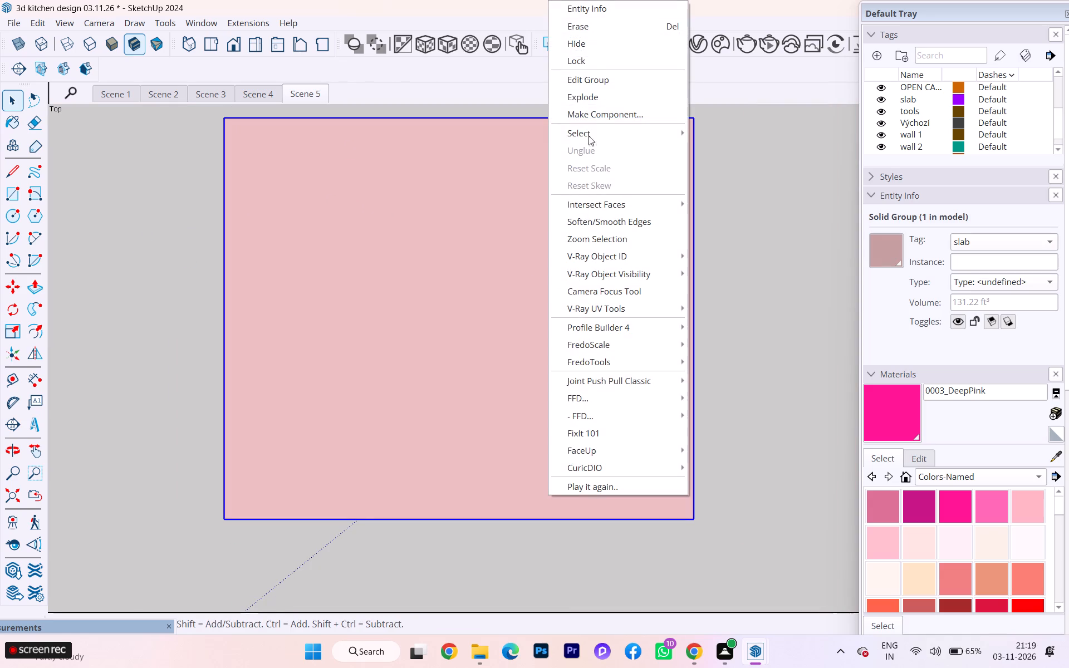
{"action": "left_click", "coordinate": [591, 35]}
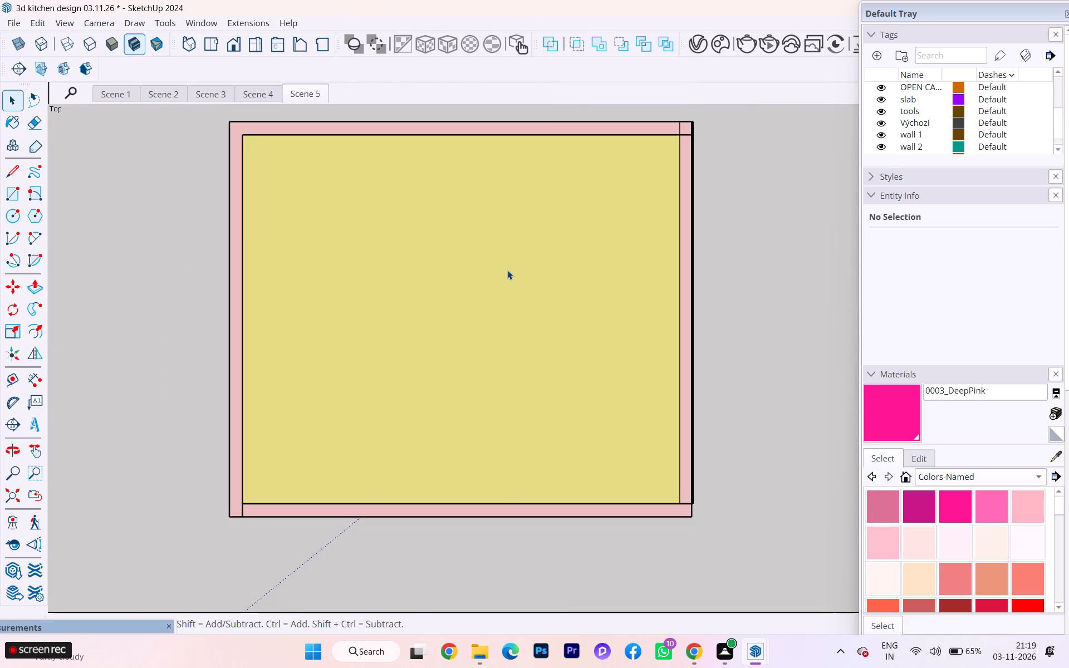
Hide the yellow false ceiling group to expose the kitchen layout from above.
{"action": "left_click", "coordinate": [507, 270]}
{"action": "right_click", "coordinate": [507, 270]}
{"action": "double_click", "coordinate": [381, 286]}
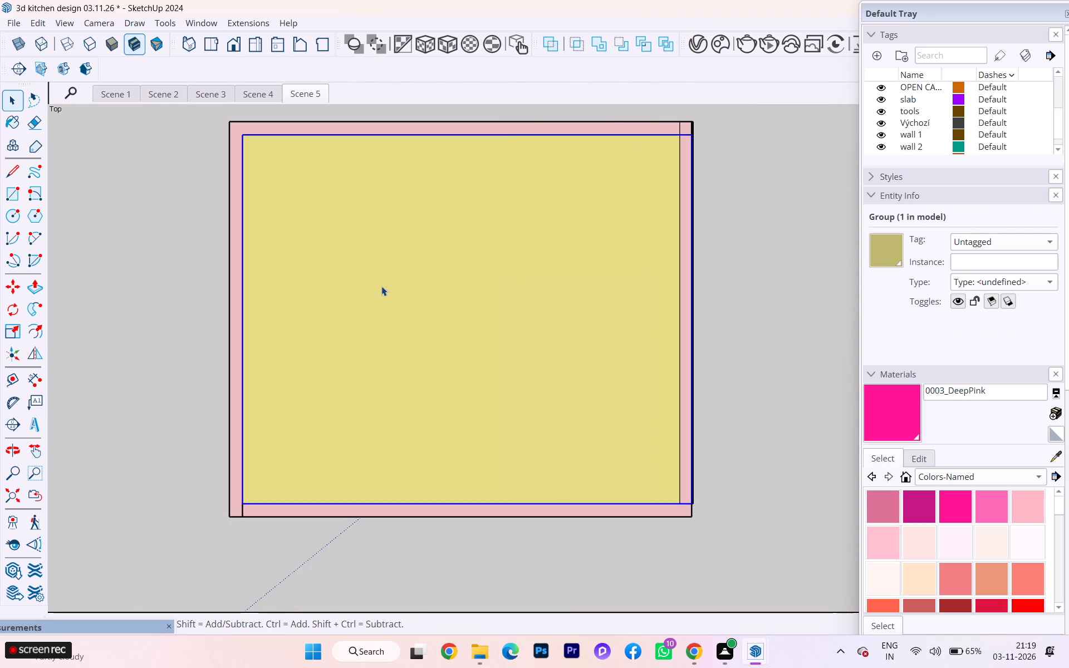
{"action": "right_click", "coordinate": [381, 286]}
{"action": "left_click", "coordinate": [406, 48]}
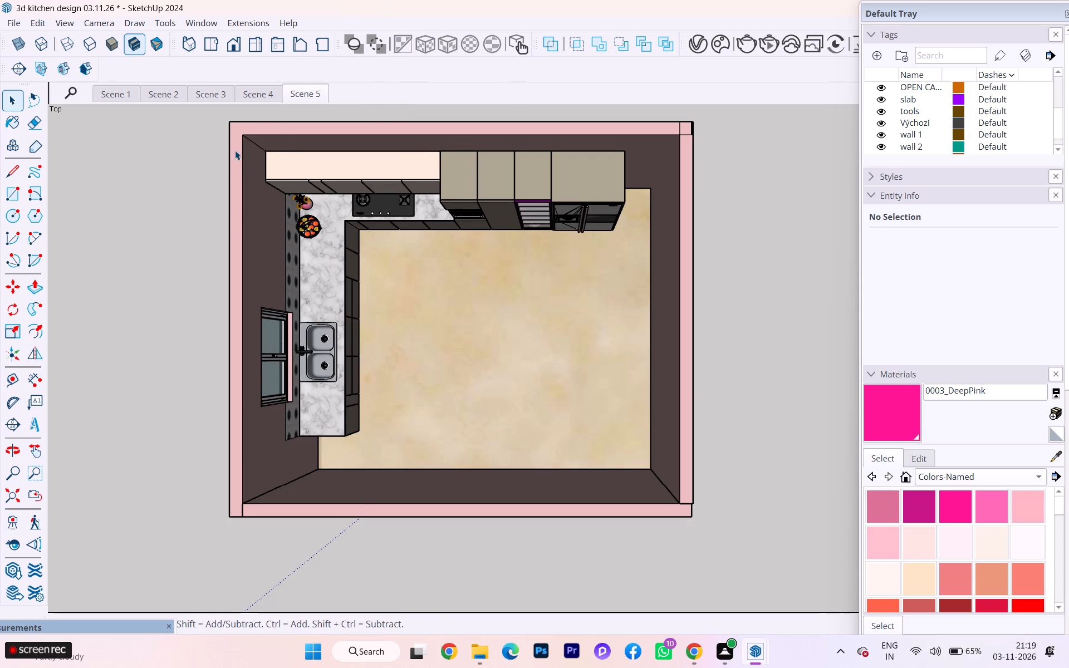
Set the camera to the standard Top view in parallel projection.
{"action": "scroll", "coordinate": [278, 186], "scroll_direction": "down", "scroll_amount": 1}
{"action": "middle_click_drag", "start_coordinate": [467, 193], "coordinate": [494, 181]}
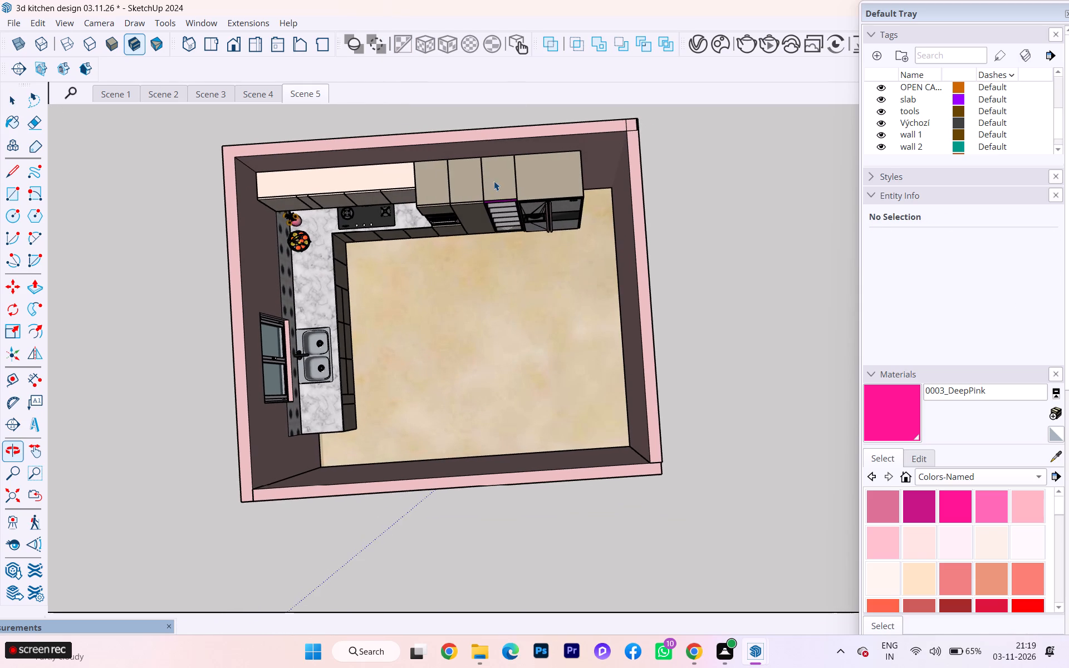
{"action": "middle_click_drag", "start_coordinate": [273, 559], "coordinate": [236, 540]}
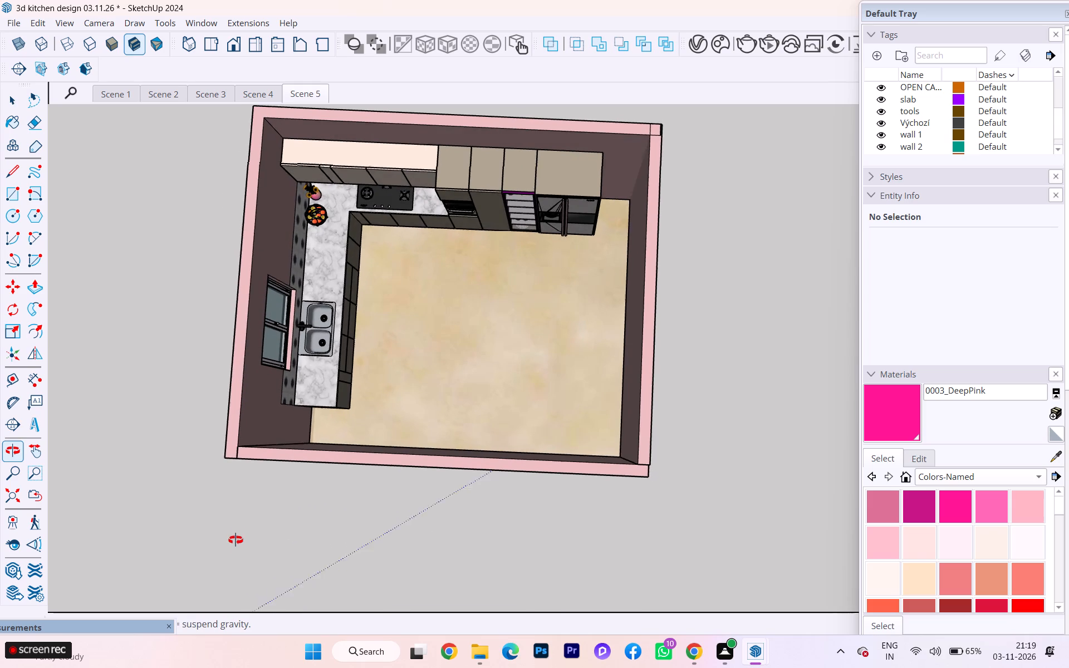
{"action": "middle_click_drag", "start_coordinate": [236, 540], "coordinate": [235, 540]}
{"action": "left_click", "coordinate": [217, 40]}
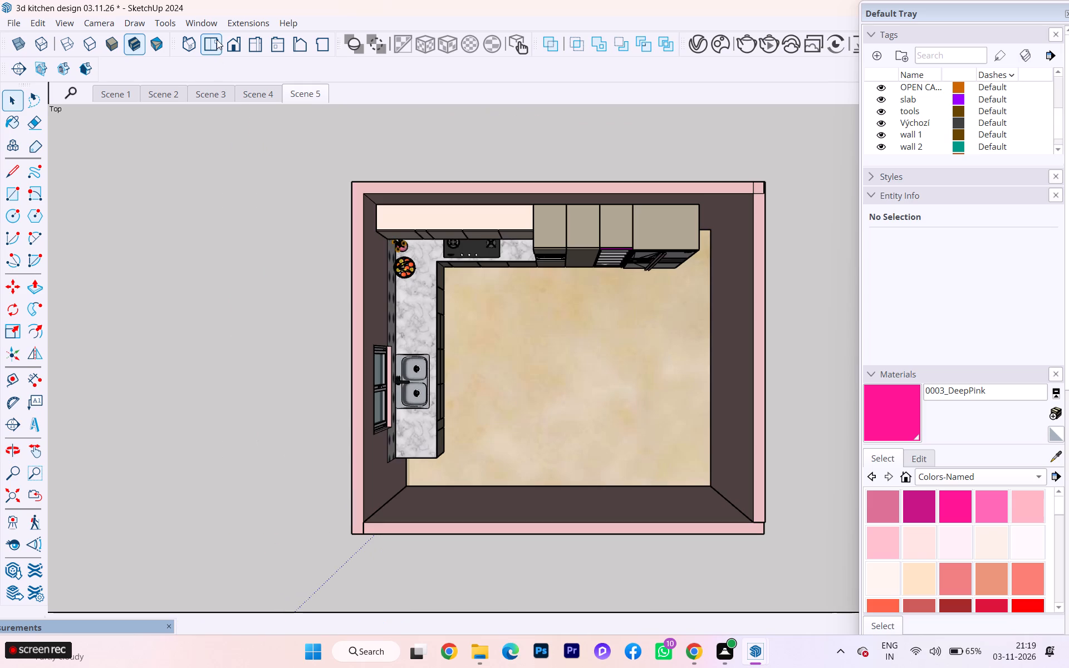
{"action": "scroll", "coordinate": [425, 324], "scroll_direction": "down", "scroll_amount": 1}
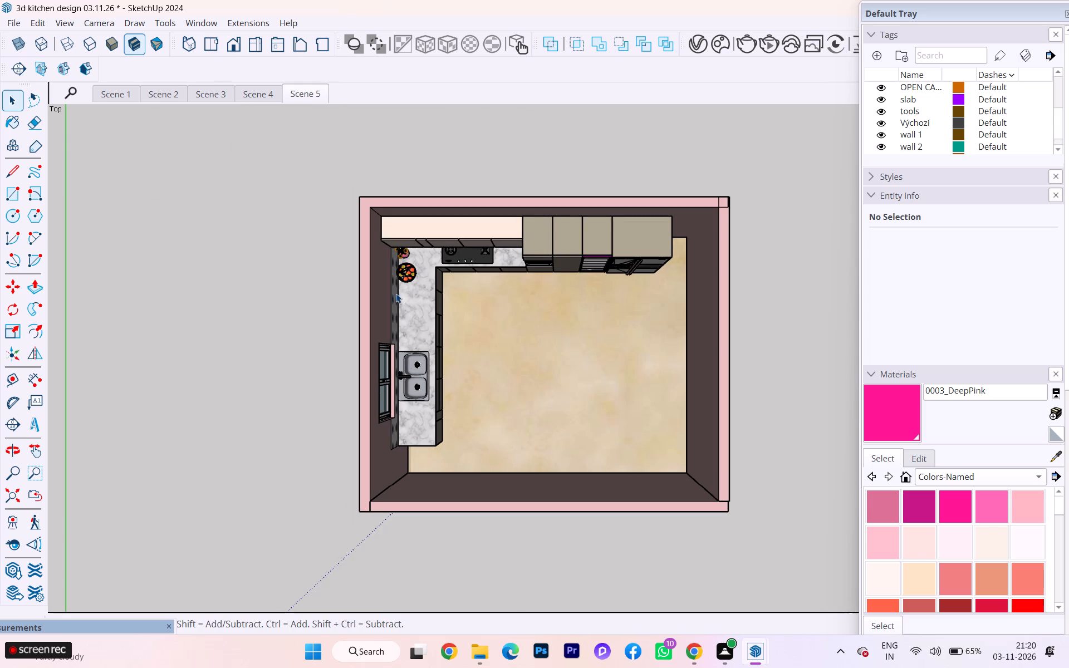
{"action": "left_click", "coordinate": [105, 21]}
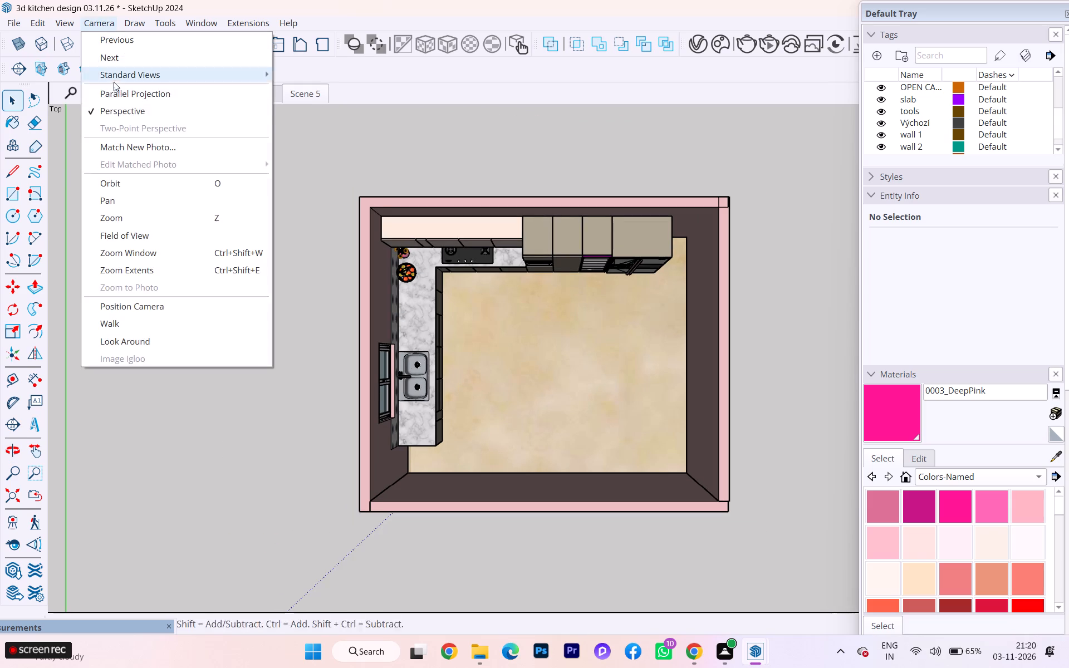
{"action": "left_click", "coordinate": [135, 91]}
Frame the kitchen's top plan closely and update Scene 5 with this view.
{"action": "scroll", "coordinate": [651, 334], "scroll_direction": "up", "scroll_amount": 1}
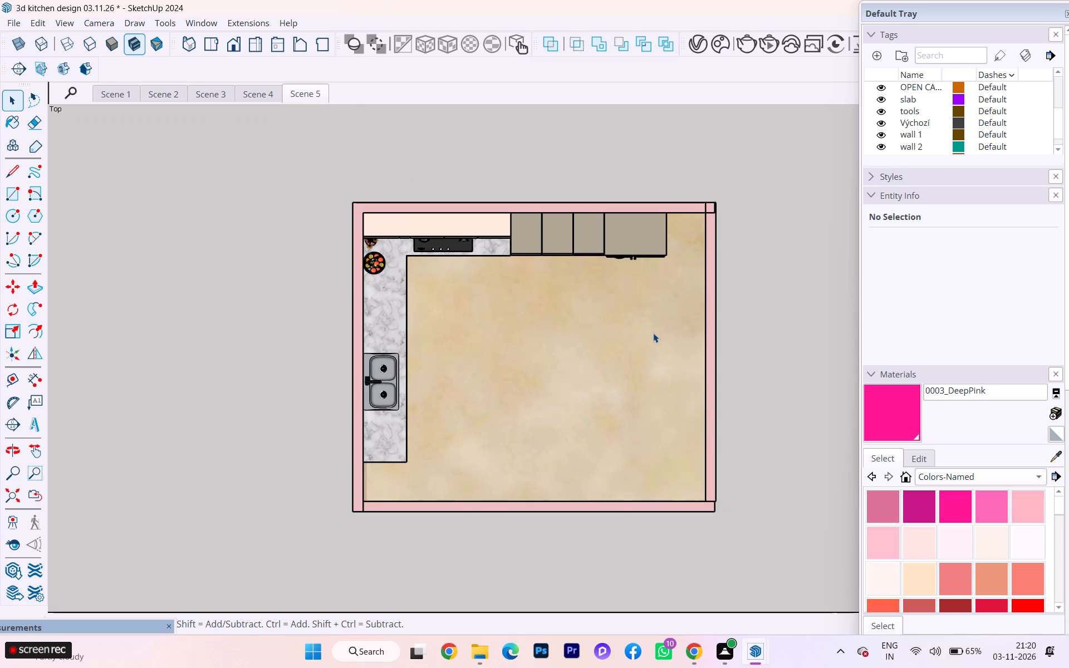
{"action": "scroll", "coordinate": [660, 331], "scroll_direction": "up", "scroll_amount": 2}
{"action": "scroll", "coordinate": [455, 318], "scroll_direction": "up", "scroll_amount": 2}
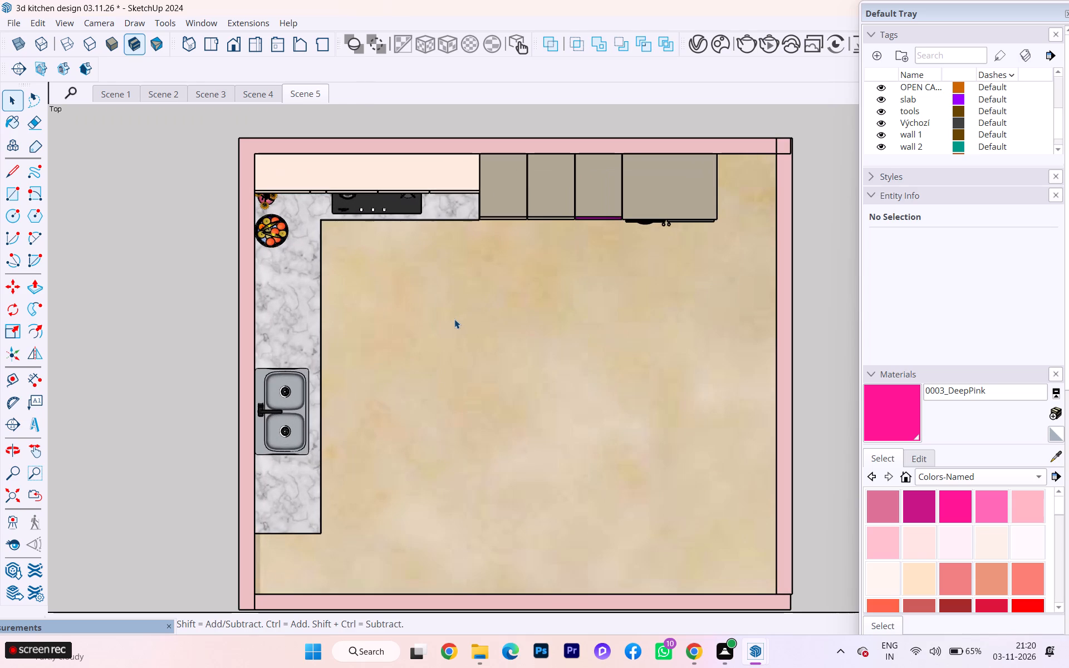
{"action": "scroll", "coordinate": [395, 224], "scroll_direction": "up", "scroll_amount": 2}
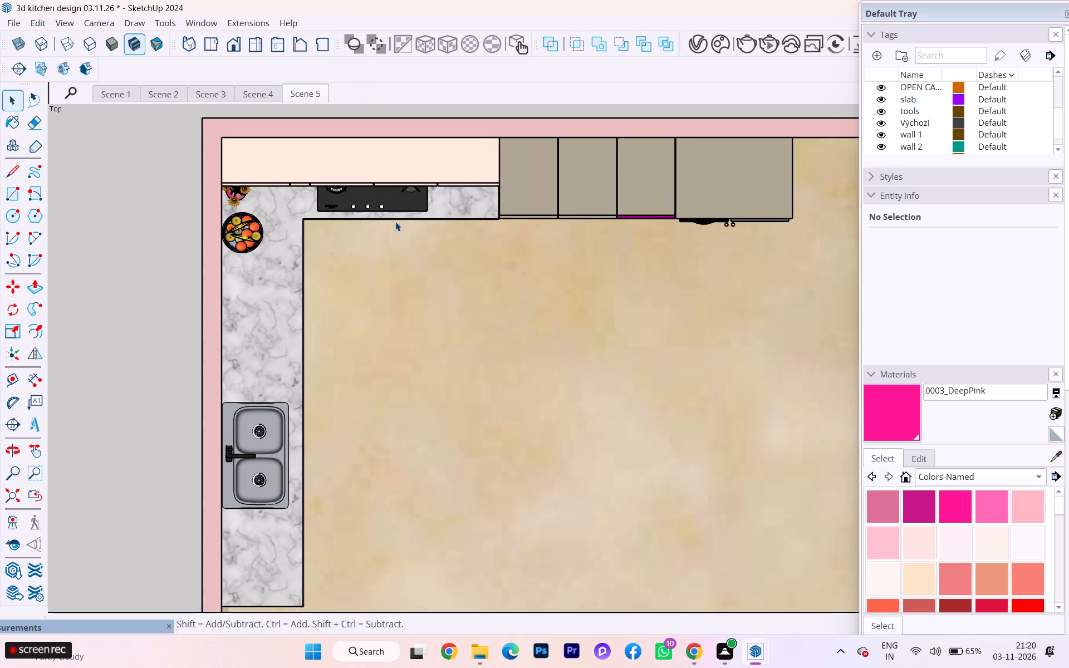
{"action": "scroll", "coordinate": [395, 222], "scroll_direction": "down", "scroll_amount": 2}
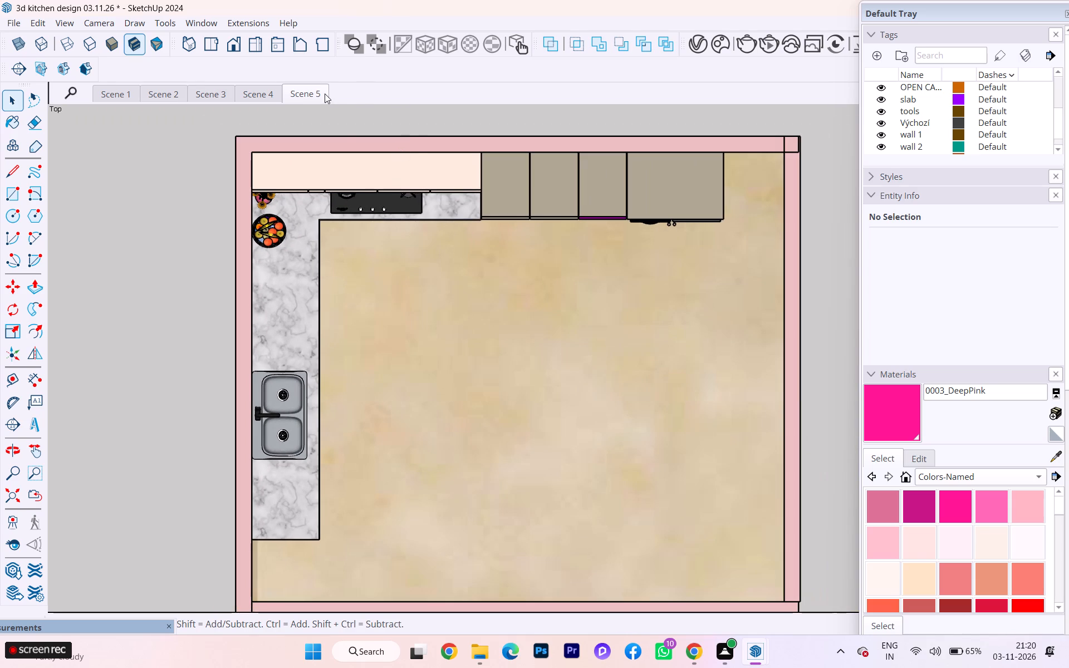
{"action": "right_click", "coordinate": [325, 94]}
{"action": "left_click", "coordinate": [359, 154]}
Switch between Scene 3 and Scene 4 to compare their saved front elevations.
{"action": "left_click", "coordinate": [262, 90]}
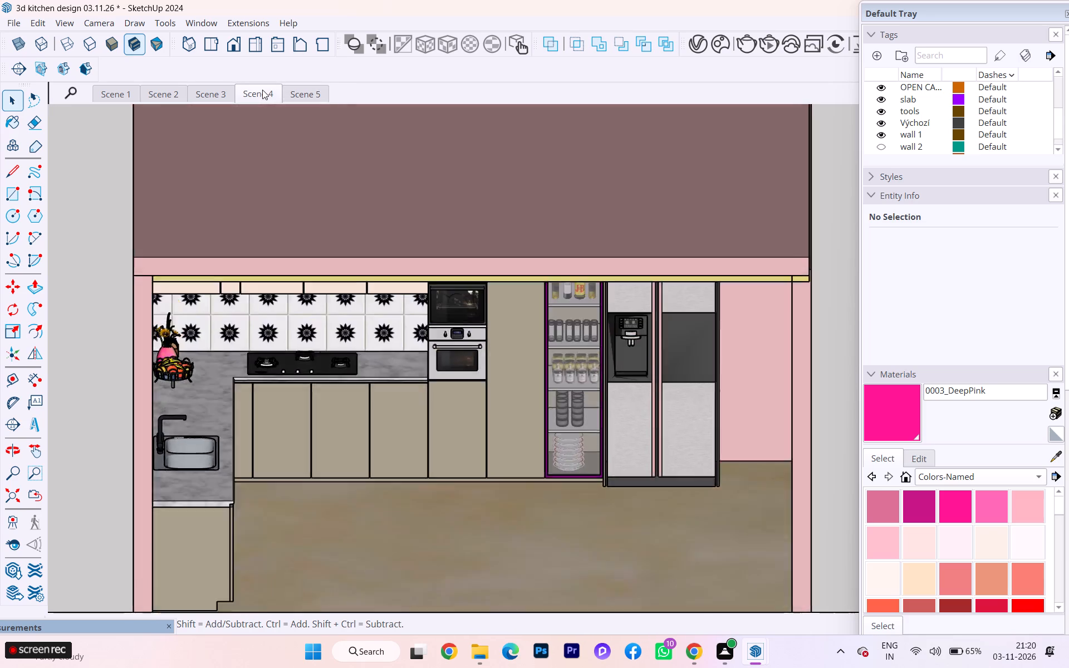
{"action": "left_click", "coordinate": [218, 89]}
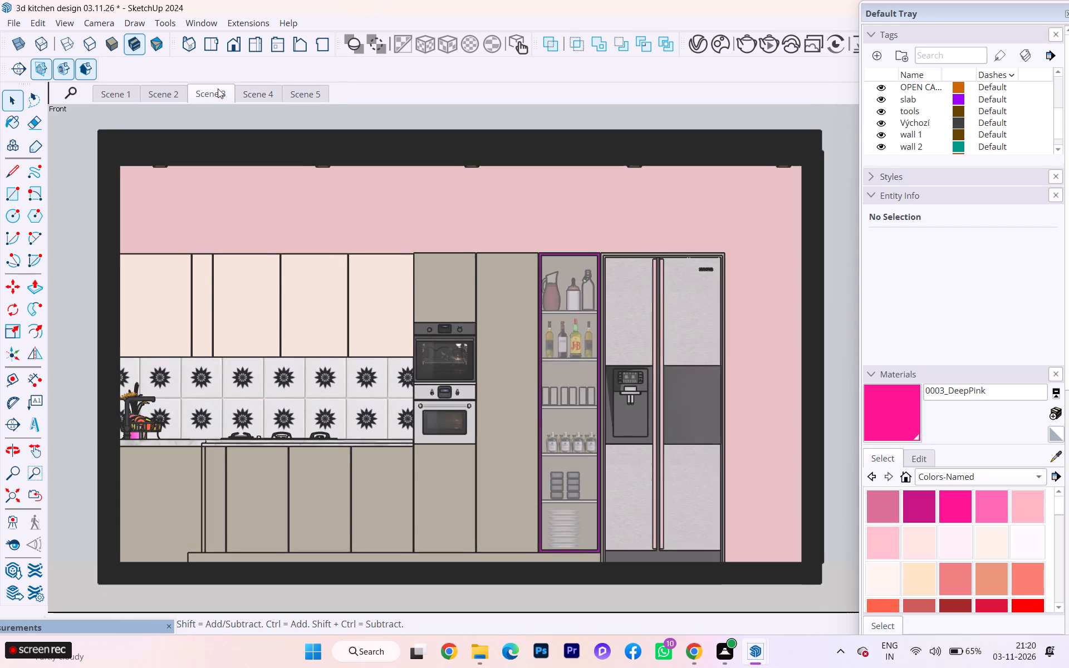
{"action": "left_click", "coordinate": [243, 92]}
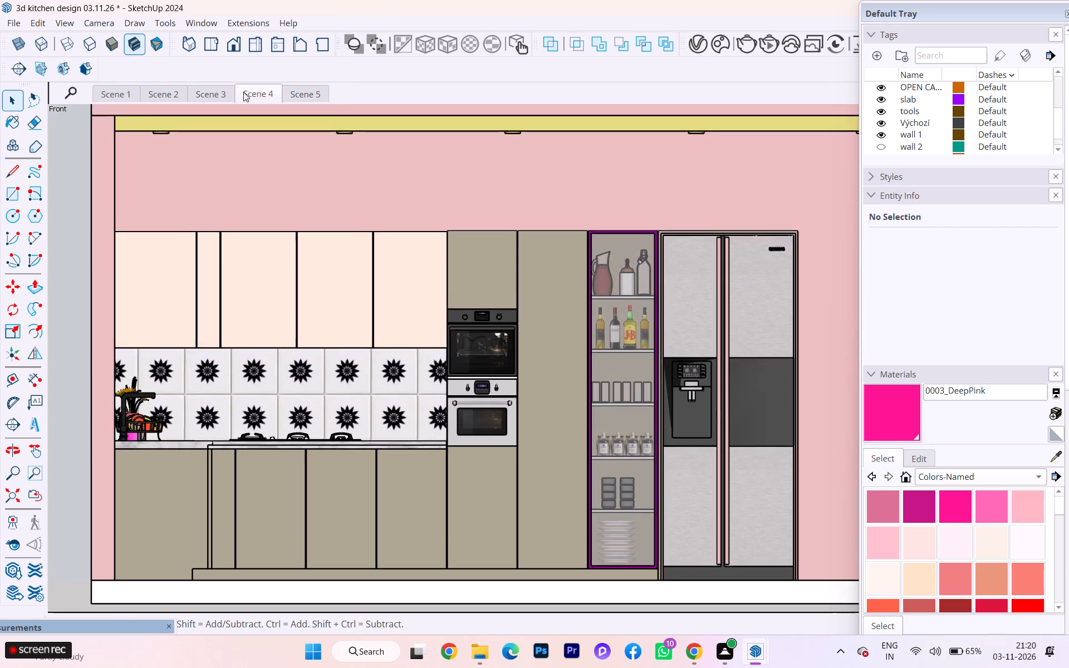
{"action": "left_click", "coordinate": [226, 91]}
{"action": "left_click", "coordinate": [258, 91]}
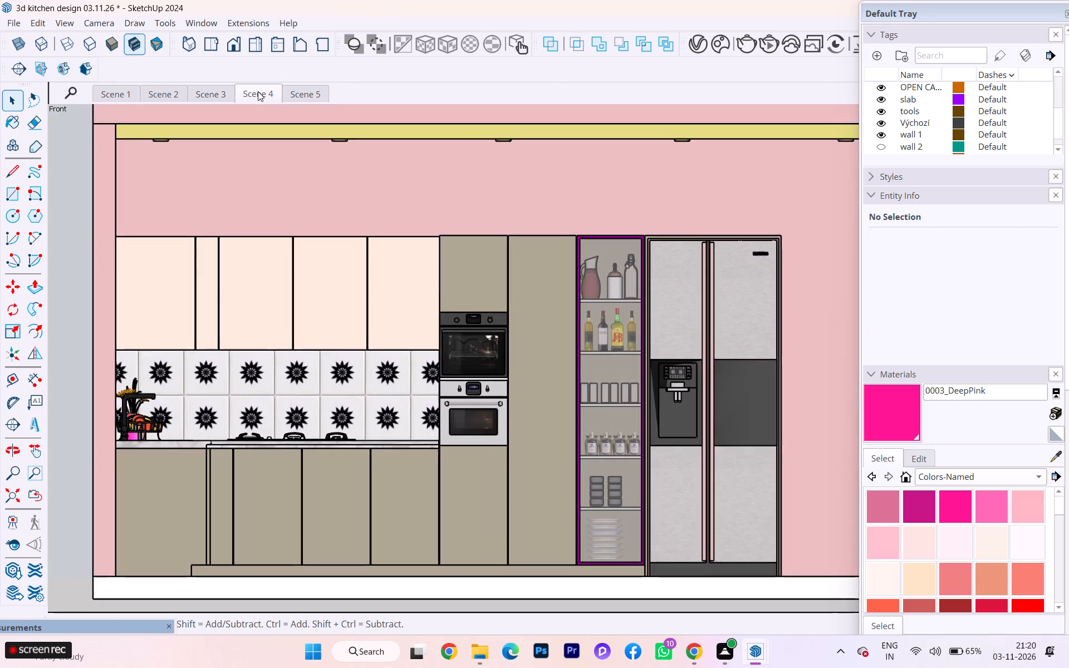
Switch through Scene 2 and Scene 1 to review their saved perspective views.
{"action": "left_click", "coordinate": [178, 90]}
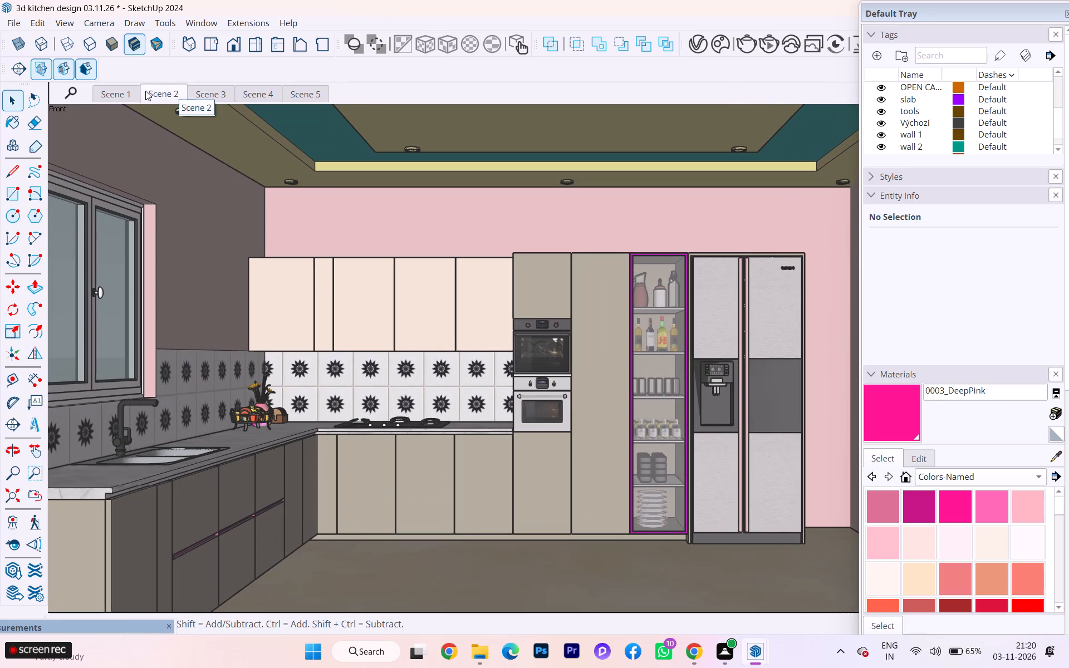
{"action": "left_click", "coordinate": [126, 93]}
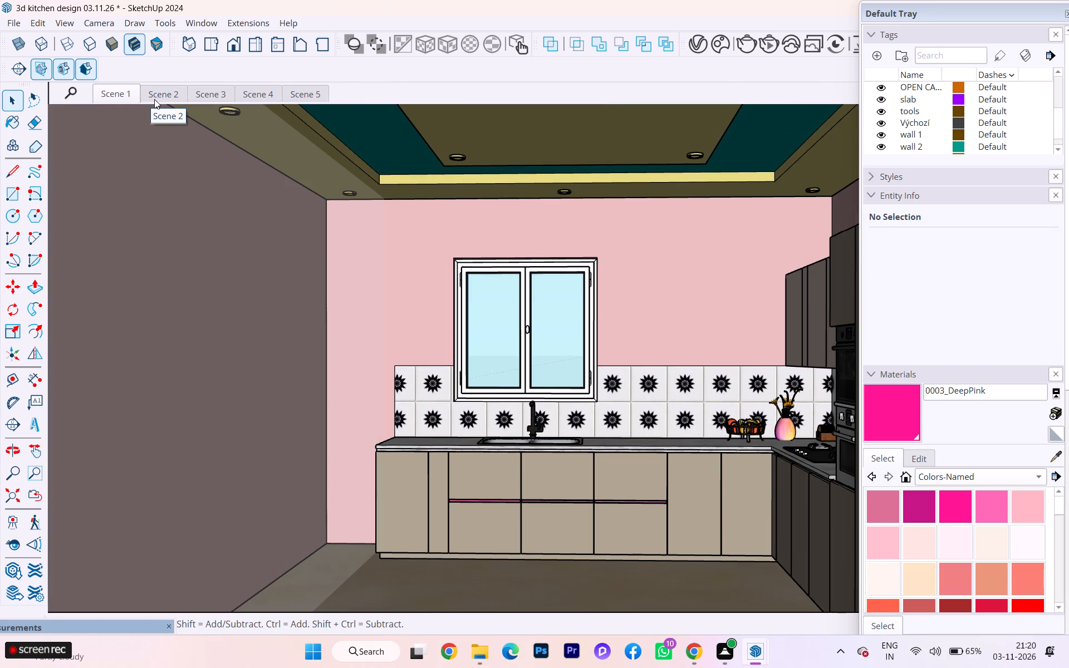
Delete the section plane with symbol 2 that stands across the open side of the kitchen.
{"action": "scroll", "coordinate": [261, 240], "scroll_direction": "down", "scroll_amount": 1}
{"action": "scroll", "coordinate": [295, 299], "scroll_direction": "down", "scroll_amount": 1}
{"action": "scroll", "coordinate": [297, 303], "scroll_direction": "up", "scroll_amount": 1}
{"action": "scroll", "coordinate": [298, 304], "scroll_direction": "down", "scroll_amount": 1}
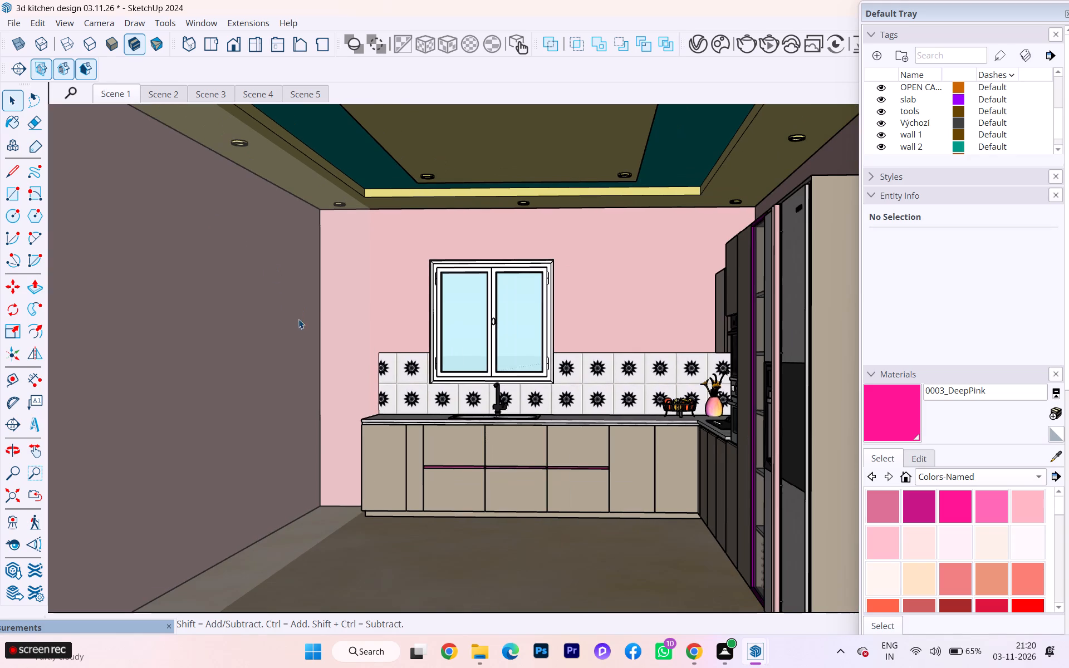
{"action": "scroll", "coordinate": [358, 357], "scroll_direction": "down", "scroll_amount": 2}
{"action": "middle_click_drag", "start_coordinate": [352, 357], "coordinate": [444, 356]}
{"action": "scroll", "coordinate": [308, 337], "scroll_direction": "down", "scroll_amount": 1}
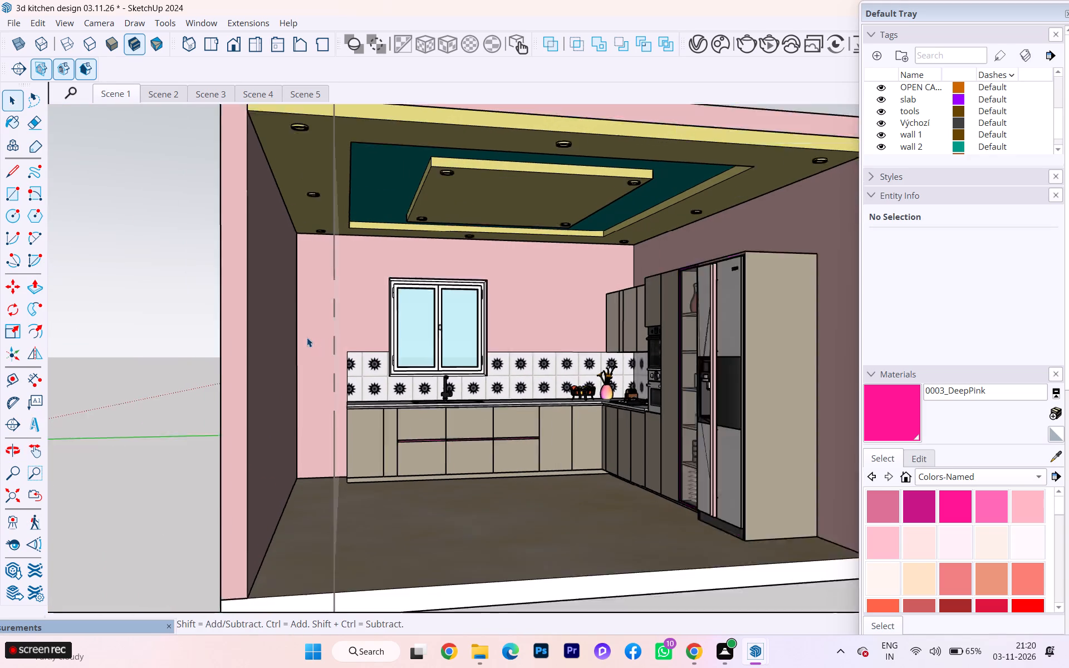
{"action": "scroll", "coordinate": [307, 337], "scroll_direction": "down", "scroll_amount": 2}
{"action": "scroll", "coordinate": [372, 294], "scroll_direction": "down", "scroll_amount": 1}
{"action": "middle_click_drag", "start_coordinate": [328, 296], "coordinate": [281, 297]}
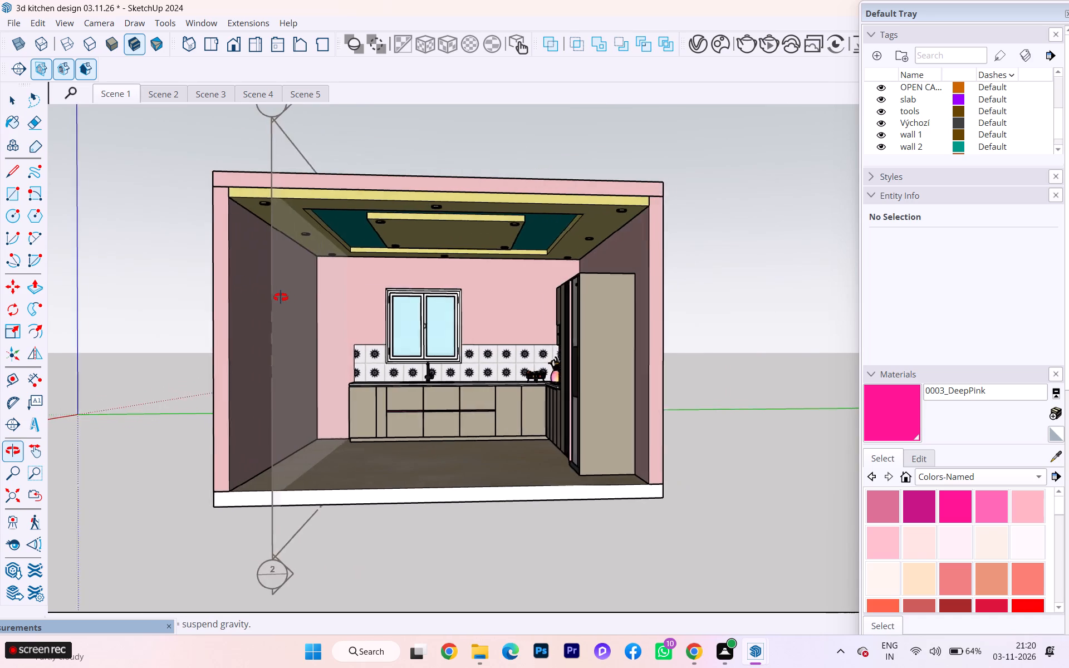
{"action": "middle_click_drag", "start_coordinate": [281, 297], "coordinate": [472, 309]}
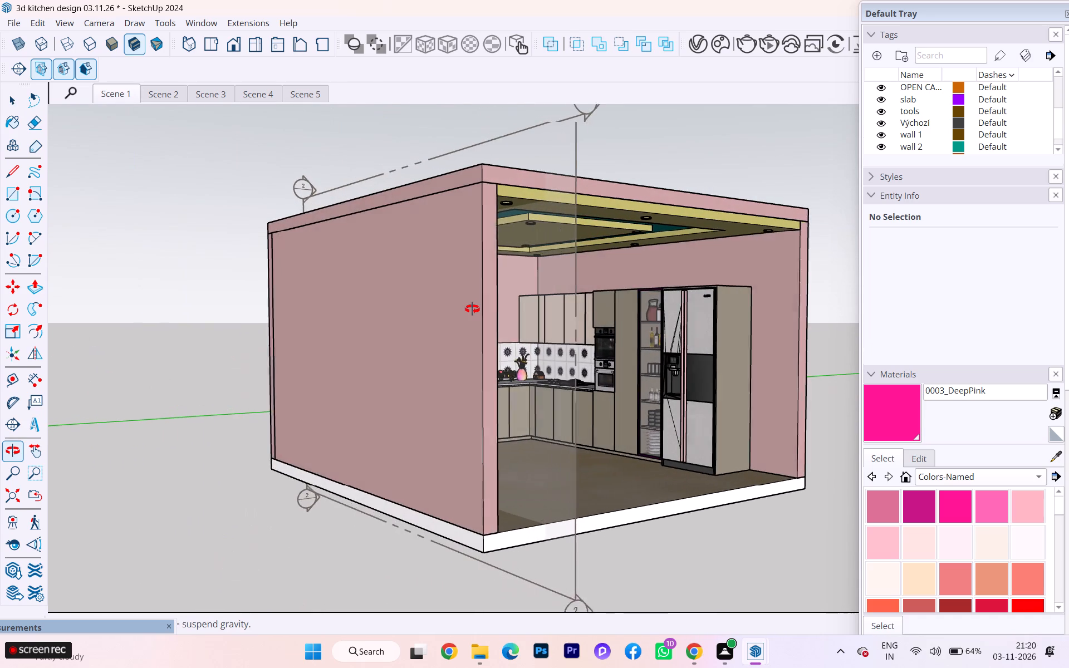
{"action": "middle_click_drag", "start_coordinate": [472, 309], "coordinate": [318, 318]}
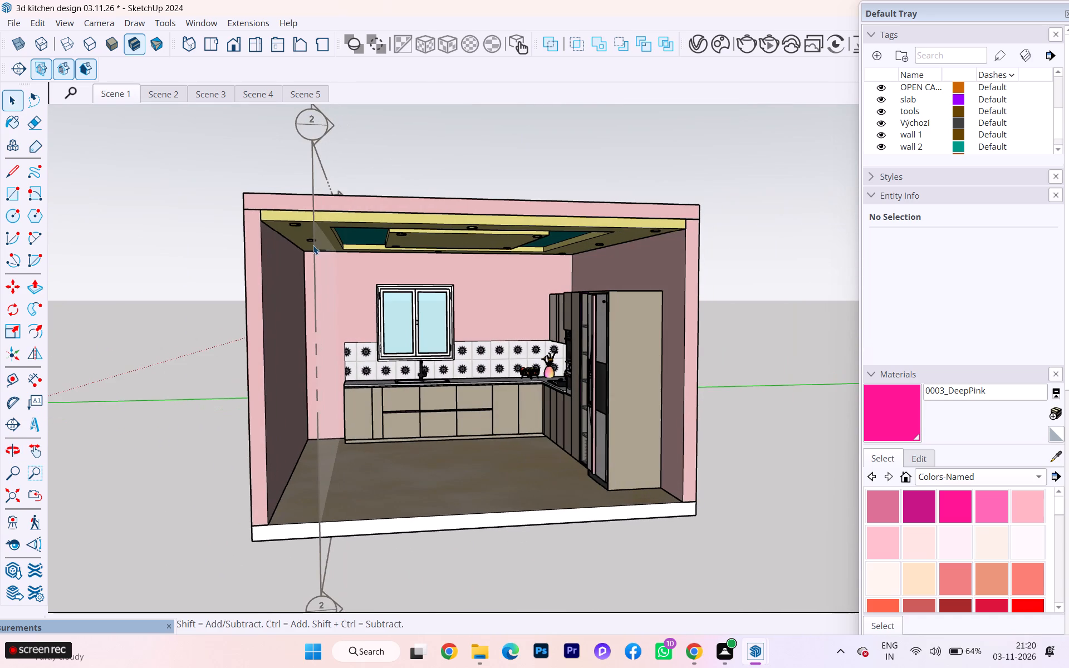
{"action": "left_click", "coordinate": [311, 141]}
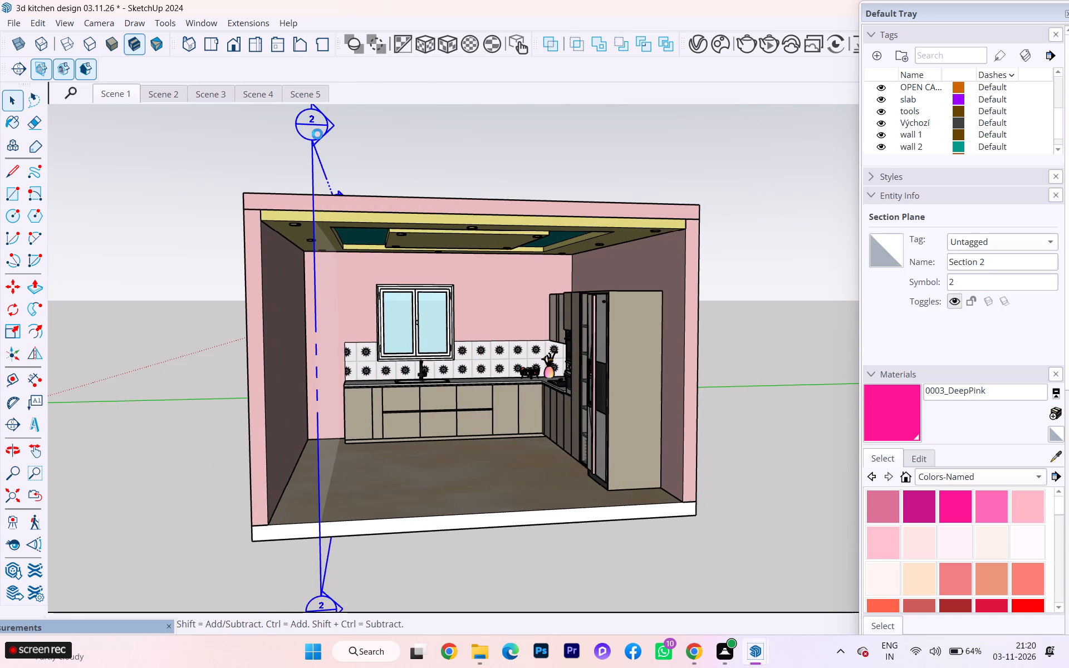
{"action": "key", "text": "Delete"}
{"action": "key", "text": "Delete"}
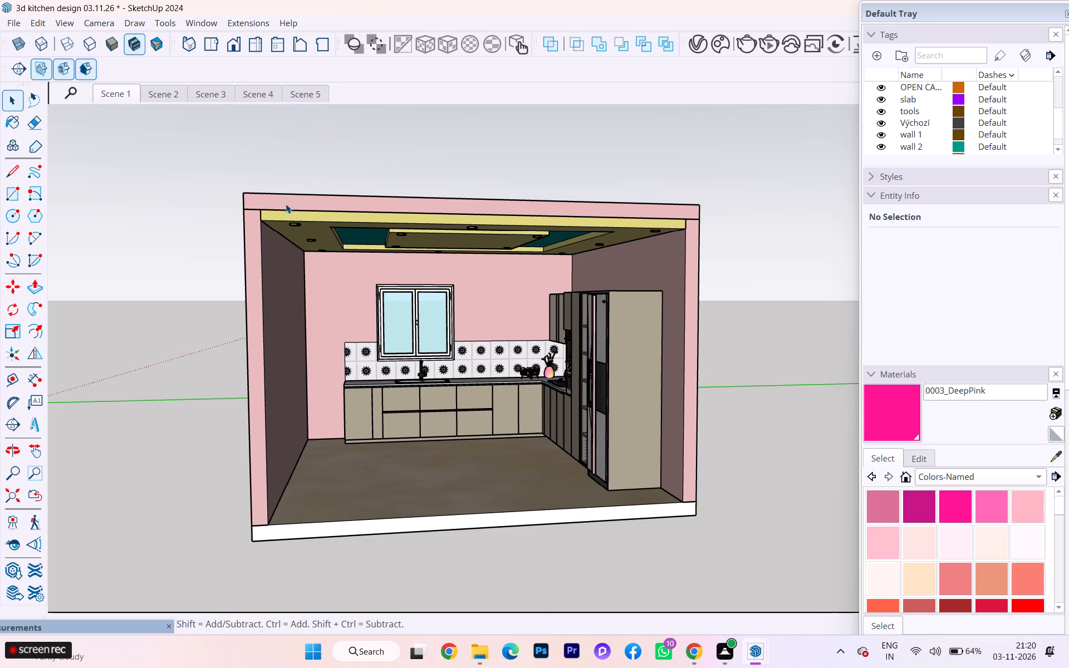
Examine the kitchen box from outside its open side, comparing it with the saved Scene 1 view.
{"action": "scroll", "coordinate": [284, 206], "scroll_direction": "down", "scroll_amount": 1}
{"action": "scroll", "coordinate": [284, 207], "scroll_direction": "up", "scroll_amount": 4}
{"action": "scroll", "coordinate": [185, 176], "scroll_direction": "down", "scroll_amount": 1}
{"action": "middle_click_drag", "start_coordinate": [182, 173], "coordinate": [167, 143]}
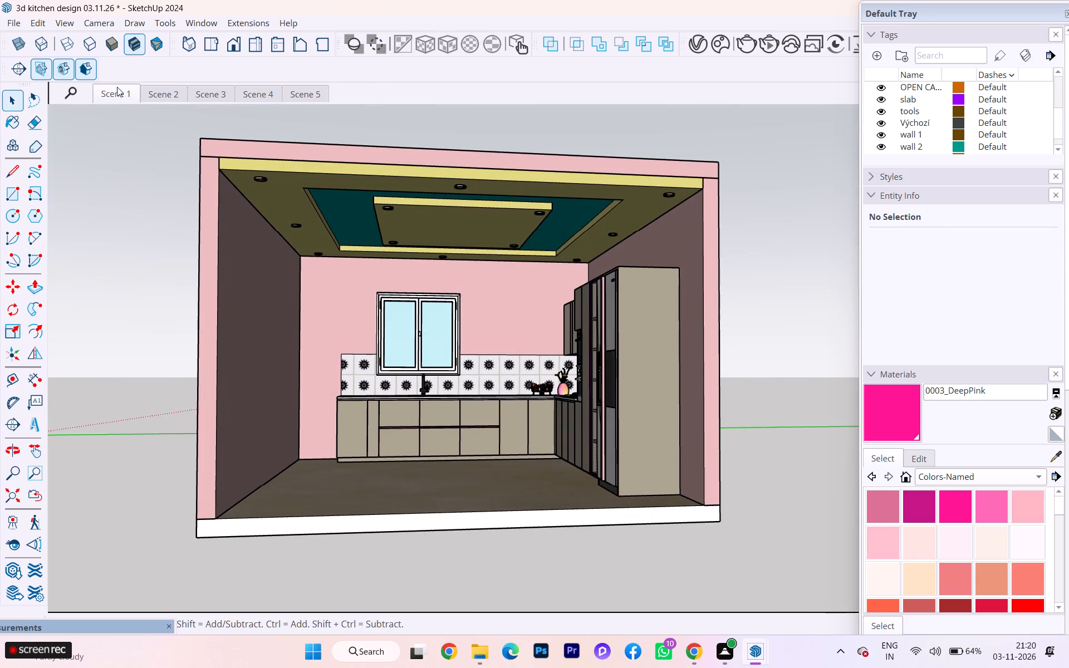
{"action": "left_click", "coordinate": [114, 86]}
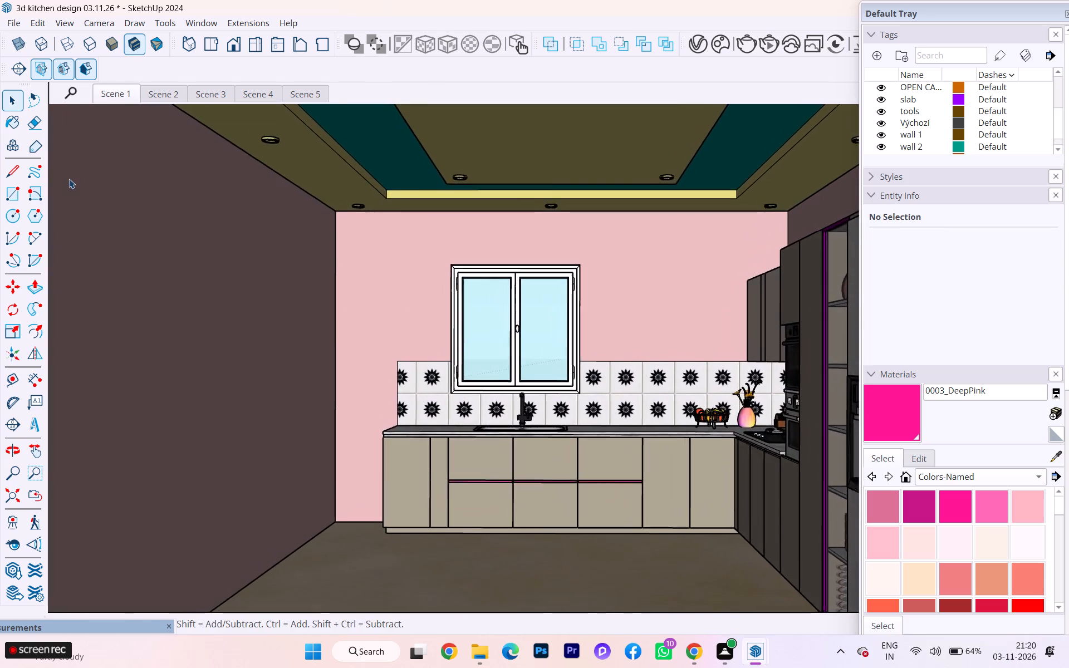
{"action": "scroll", "coordinate": [172, 252], "scroll_direction": "down", "scroll_amount": 3}
{"action": "scroll", "coordinate": [280, 289], "scroll_direction": "down", "scroll_amount": 1}
{"action": "scroll", "coordinate": [282, 291], "scroll_direction": "up", "scroll_amount": 1}
{"action": "scroll", "coordinate": [285, 294], "scroll_direction": "down", "scroll_amount": 7}
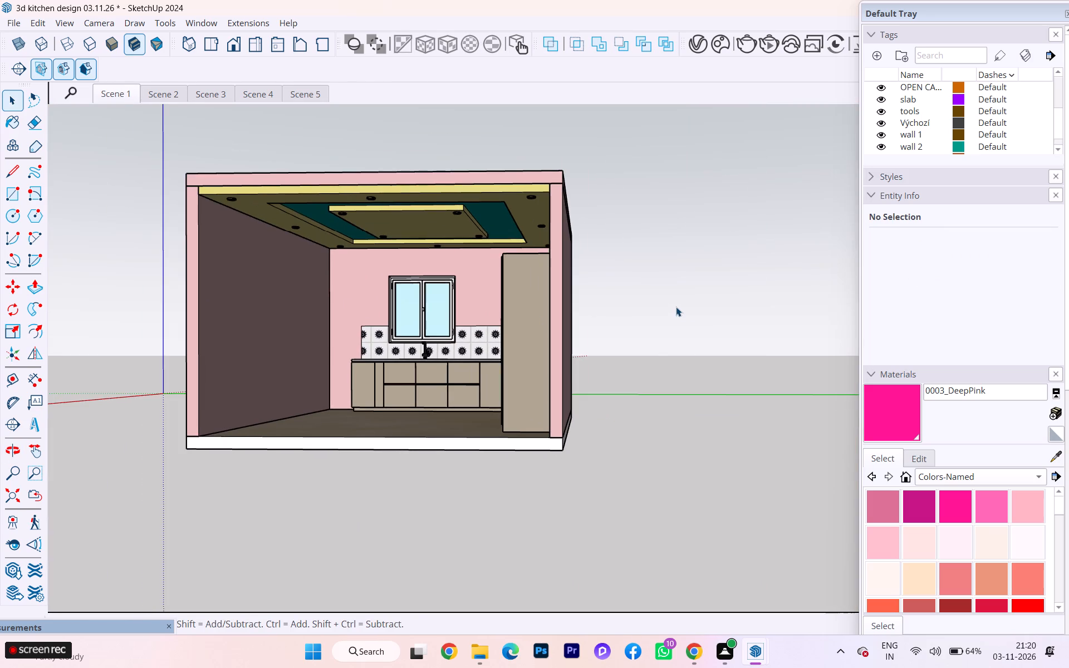
{"action": "scroll", "coordinate": [594, 302], "scroll_direction": "up", "scroll_amount": 1}
{"action": "middle_click_drag", "start_coordinate": [605, 306], "coordinate": [678, 313]}
{"action": "scroll", "coordinate": [683, 304], "scroll_direction": "down", "scroll_amount": 2}
{"action": "scroll", "coordinate": [379, 307], "scroll_direction": "up", "scroll_amount": 2}
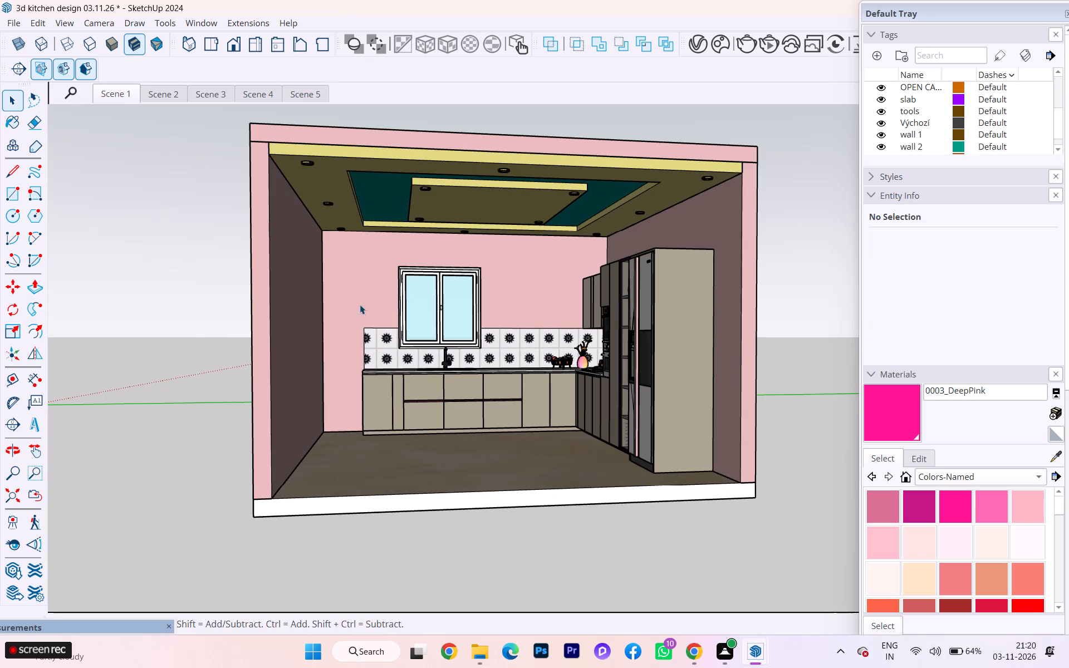
{"action": "scroll", "coordinate": [469, 302], "scroll_direction": "up", "scroll_amount": 1}
{"action": "scroll", "coordinate": [372, 296], "scroll_direction": "down", "scroll_amount": 1}
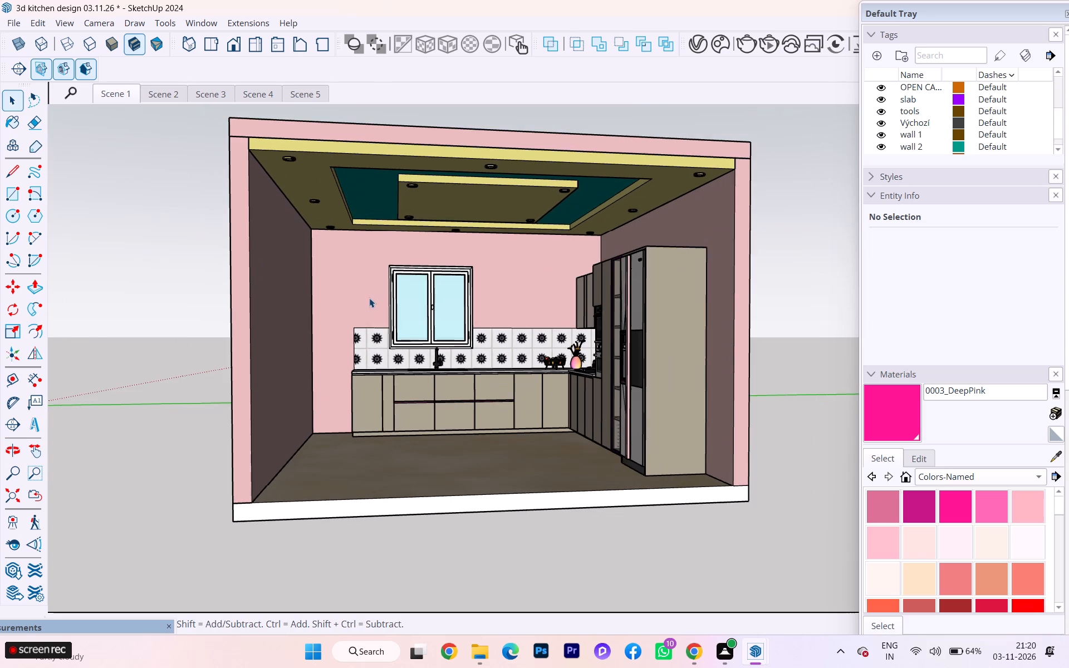
{"action": "middle_click_drag", "start_coordinate": [352, 299], "coordinate": [335, 299]}
{"action": "scroll", "coordinate": [506, 301], "scroll_direction": "up", "scroll_amount": 1}
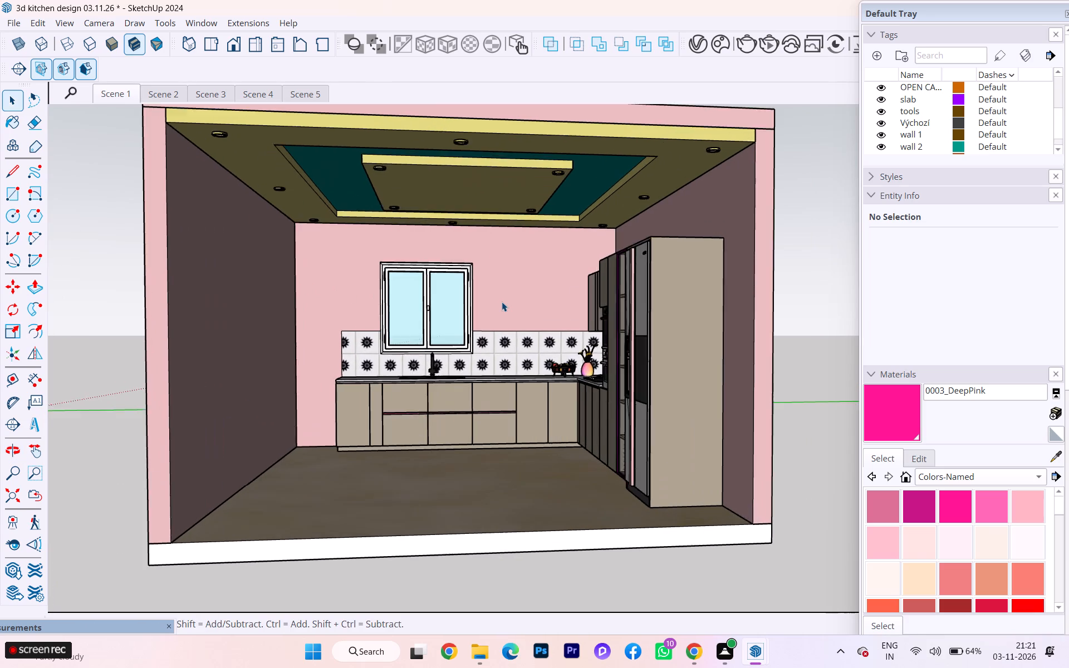
{"action": "scroll", "coordinate": [502, 302], "scroll_direction": "up", "scroll_amount": 2}
{"action": "scroll", "coordinate": [671, 316], "scroll_direction": "down", "scroll_amount": 3}
{"action": "scroll", "coordinate": [728, 341], "scroll_direction": "down", "scroll_amount": 1}
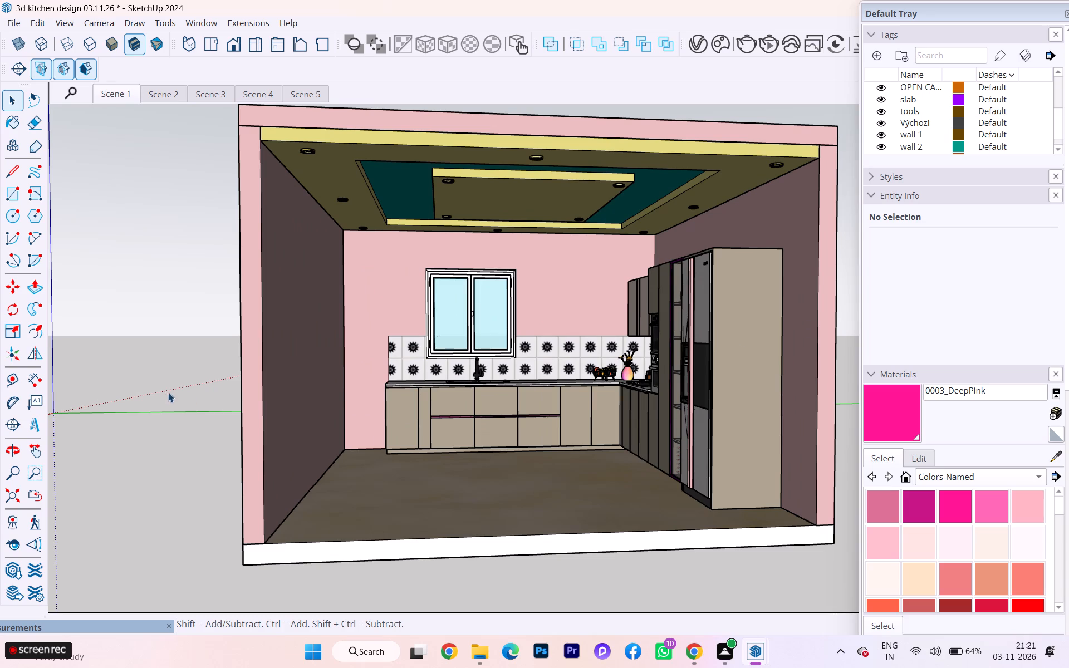
{"action": "left_click", "coordinate": [116, 95]}
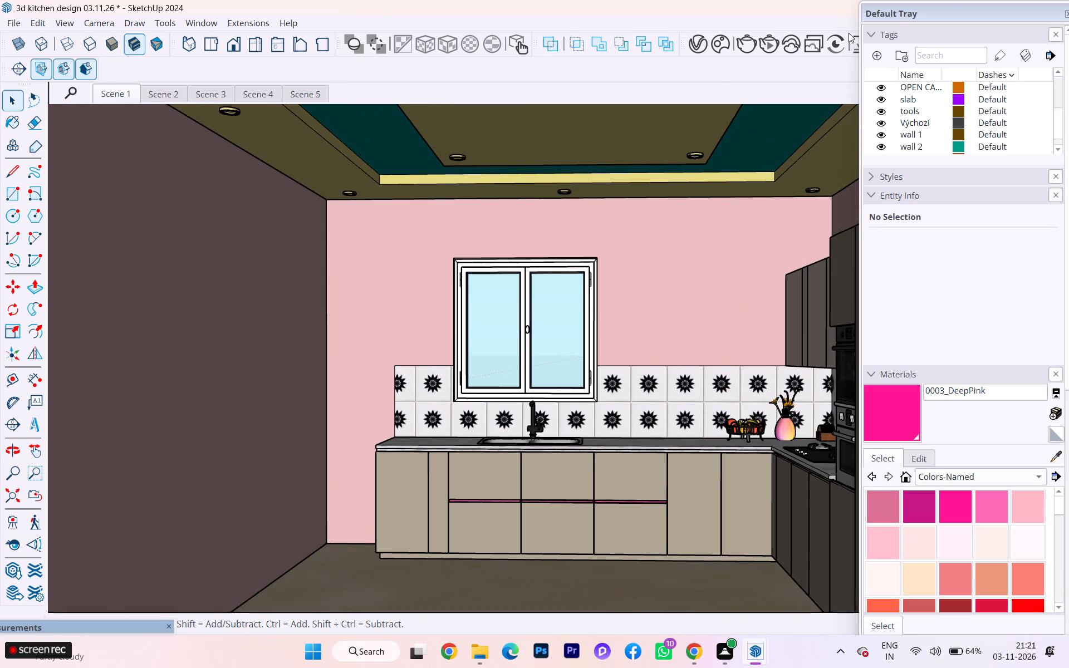
Reposition the Default Tray fully on screen and narrow it so it leaves the kitchen model uncovered.
{"action": "left_click_drag", "start_coordinate": [862, 253], "coordinate": [939, 266]}
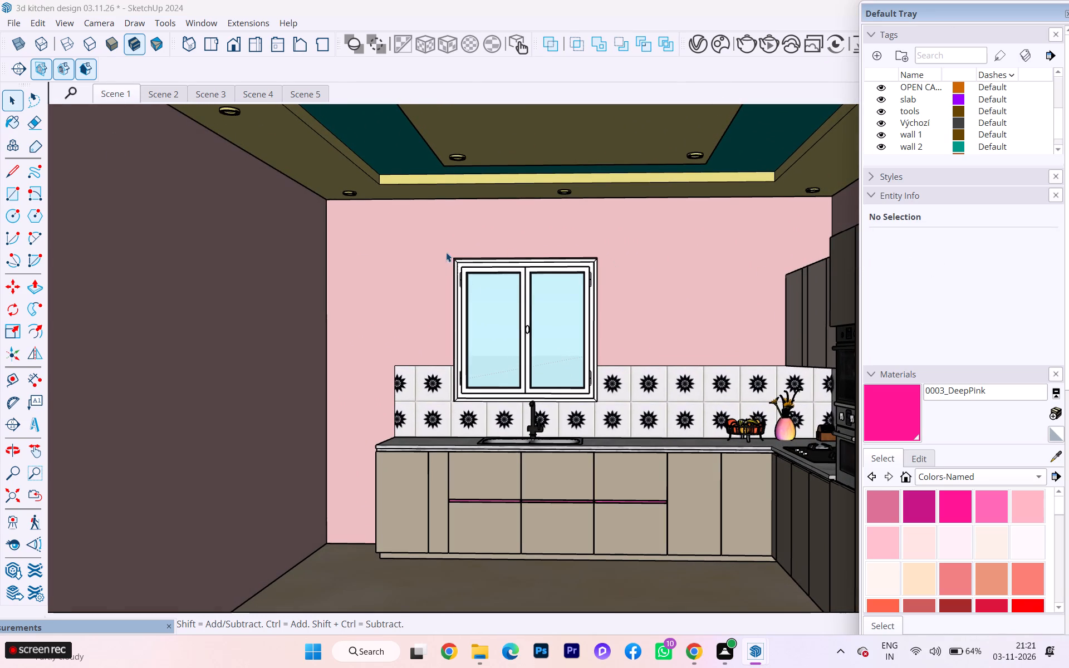
{"action": "scroll", "coordinate": [437, 252], "scroll_direction": "down", "scroll_amount": 1}
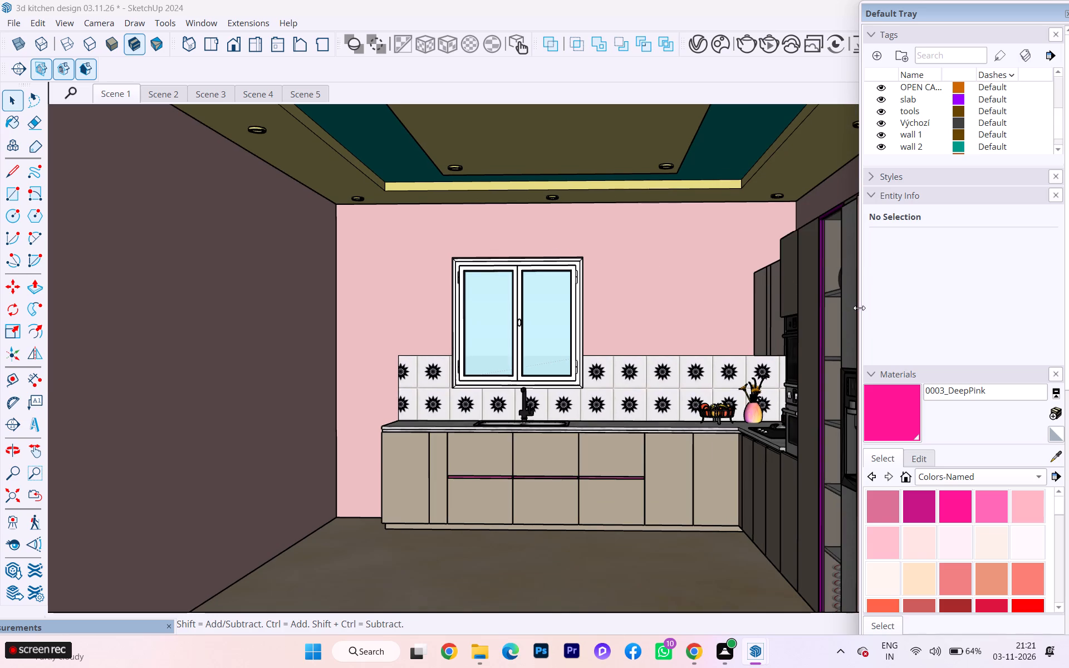
{"action": "left_click_drag", "start_coordinate": [859, 308], "coordinate": [884, 308]}
{"action": "left_click_drag", "start_coordinate": [980, 9], "coordinate": [845, 47]}
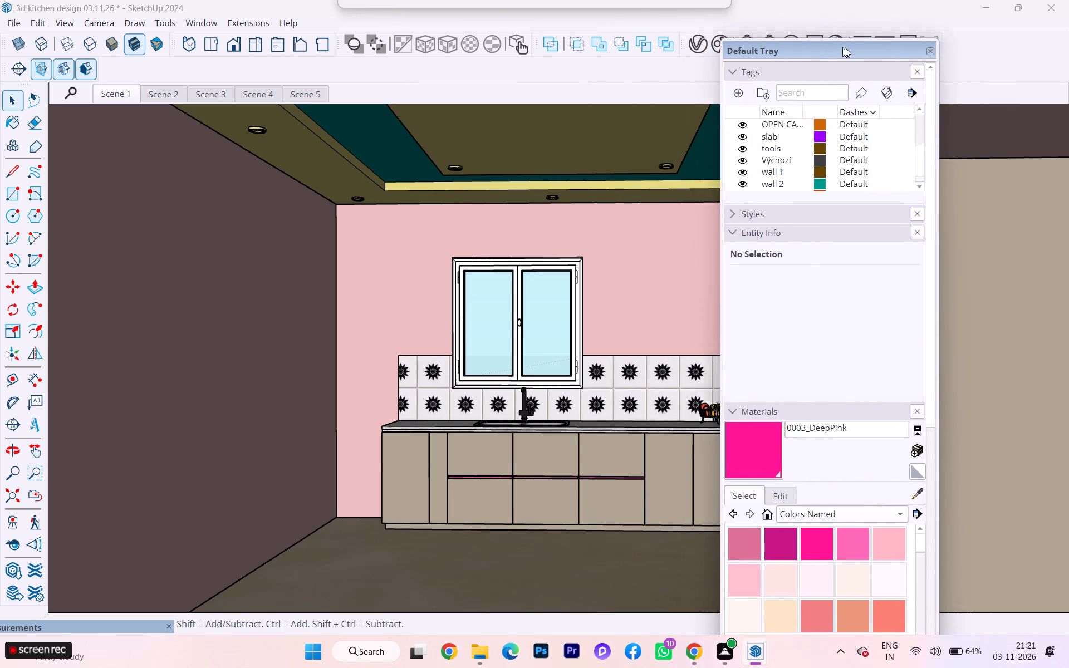
{"action": "left_click_drag", "start_coordinate": [845, 47], "coordinate": [715, 55]}
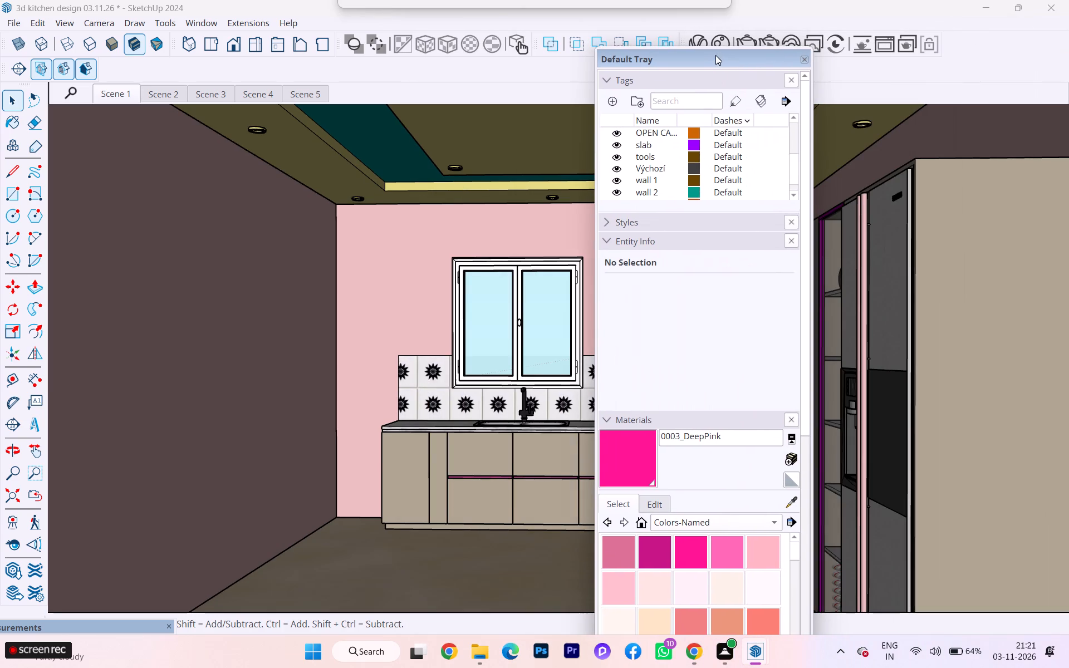
{"action": "left_click_drag", "start_coordinate": [715, 55], "coordinate": [711, 55]}
{"action": "scroll", "coordinate": [1051, 192], "scroll_direction": "down", "scroll_amount": 2}
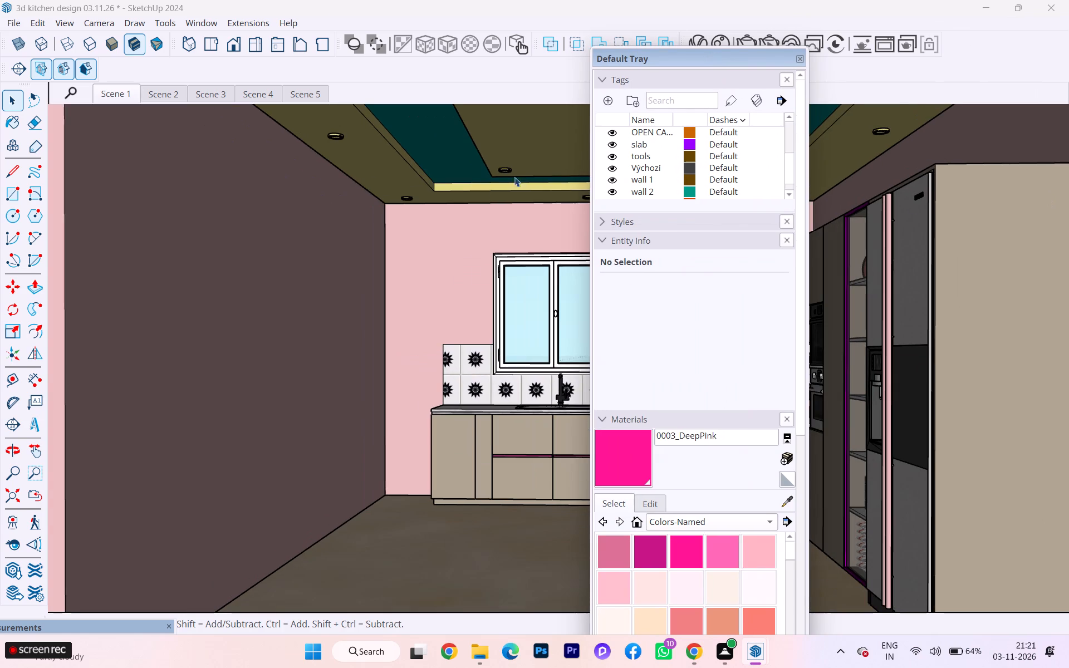
{"action": "scroll", "coordinate": [442, 183], "scroll_direction": "down", "scroll_amount": 1}
{"action": "scroll", "coordinate": [669, 193], "scroll_direction": "up", "scroll_amount": 1}
{"action": "scroll", "coordinate": [498, 189], "scroll_direction": "up", "scroll_amount": 1}
{"action": "scroll", "coordinate": [498, 189], "scroll_direction": "down", "scroll_amount": 1}
{"action": "scroll", "coordinate": [498, 189], "scroll_direction": "up", "scroll_amount": 1}
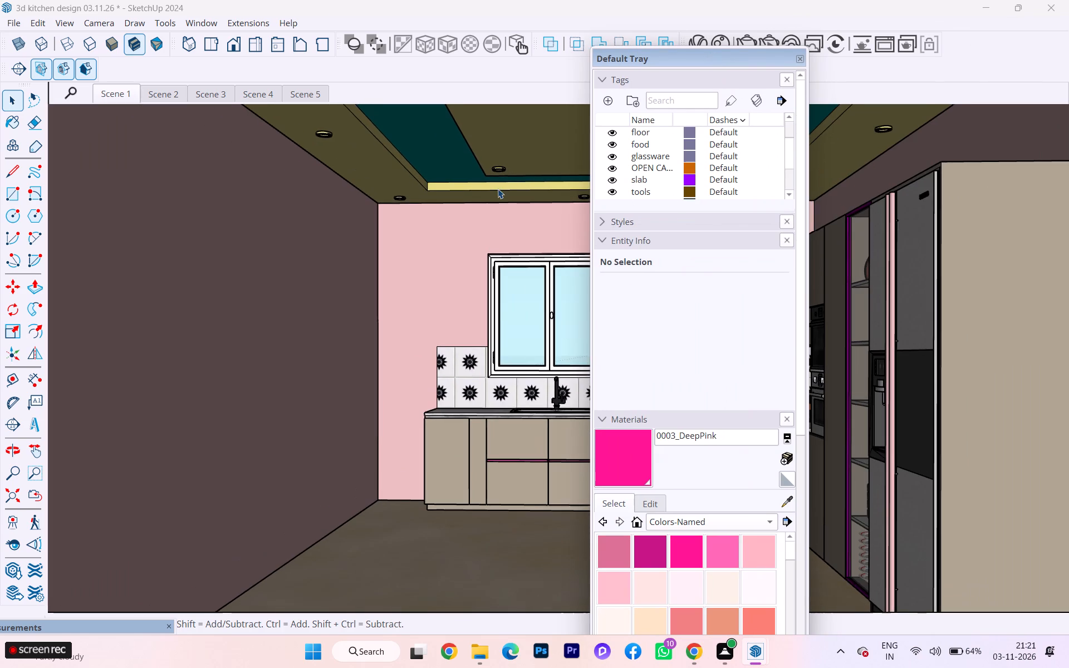
{"action": "scroll", "coordinate": [420, 193], "scroll_direction": "up", "scroll_amount": 1}
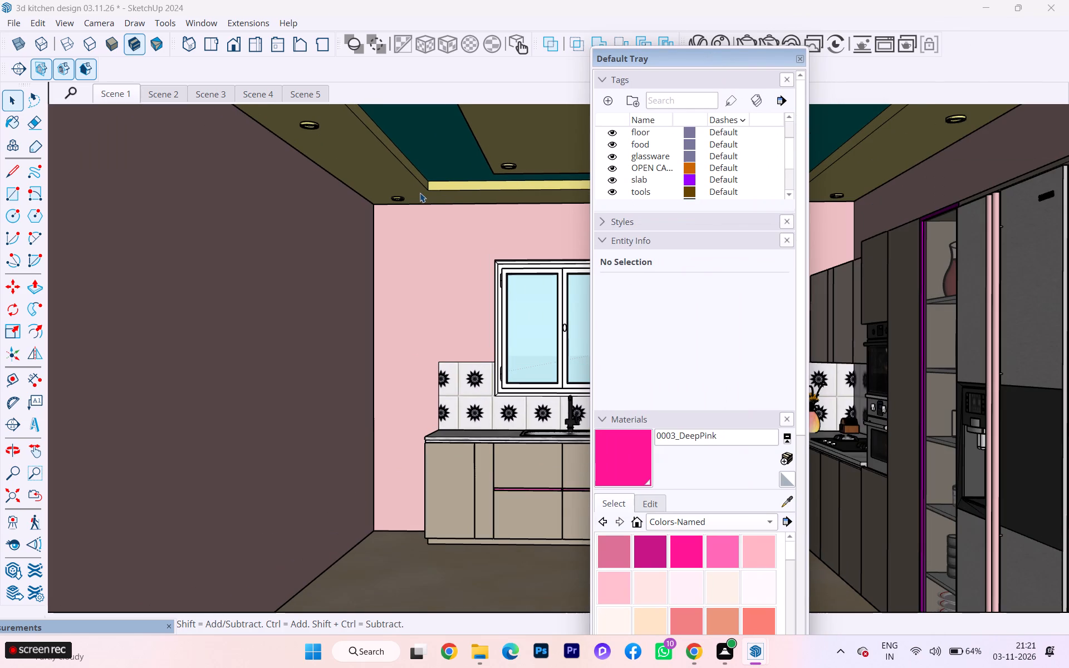
{"action": "scroll", "coordinate": [455, 186], "scroll_direction": "down", "scroll_amount": 3}
{"action": "scroll", "coordinate": [467, 188], "scroll_direction": "up", "scroll_amount": 1}
{"action": "scroll", "coordinate": [467, 188], "scroll_direction": "down", "scroll_amount": 4}
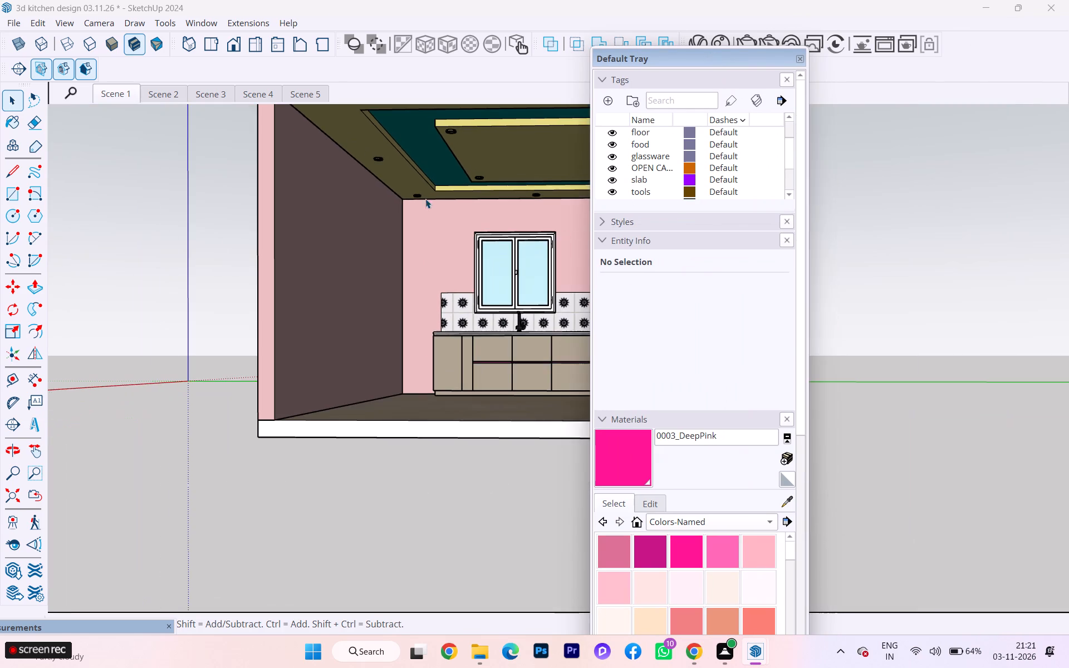
{"action": "middle_click_drag", "start_coordinate": [425, 199], "coordinate": [467, 204]}
{"action": "left_click_drag", "start_coordinate": [727, 62], "coordinate": [1060, 82]}
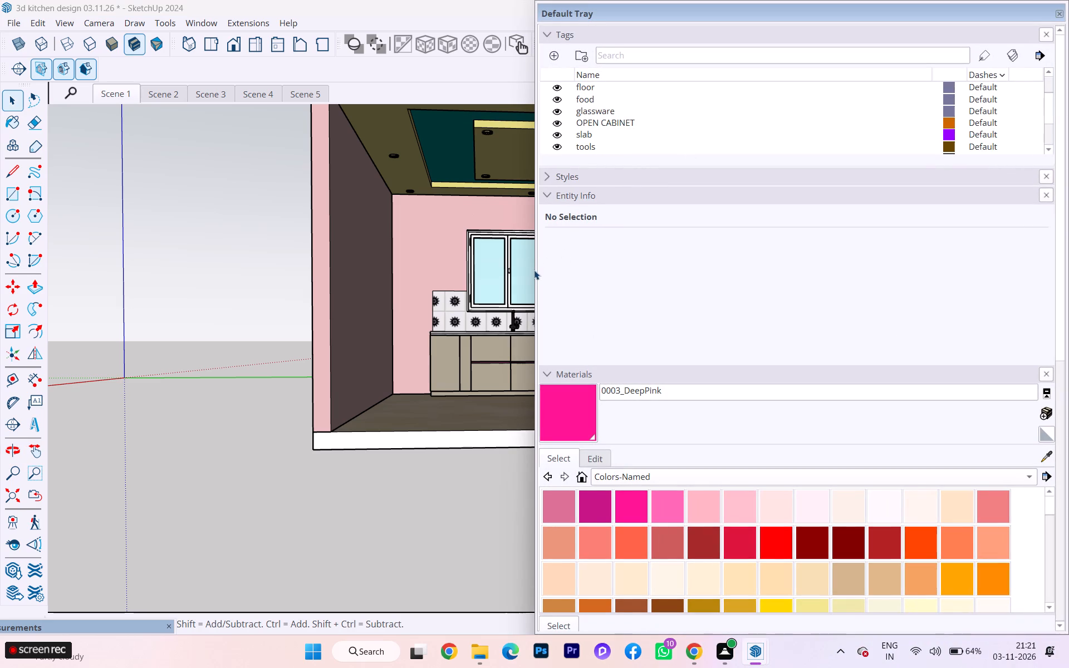
{"action": "left_click_drag", "start_coordinate": [536, 271], "coordinate": [919, 293]}
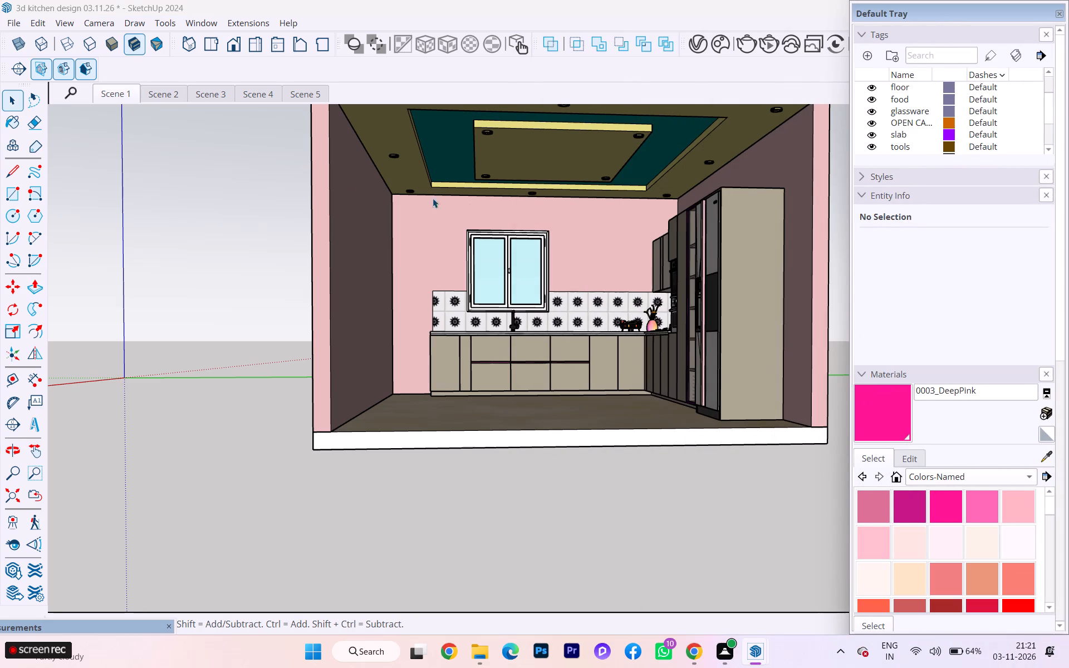
Hide the wall 2 tag.
{"action": "scroll", "coordinate": [915, 123], "scroll_direction": "down", "scroll_amount": 2}
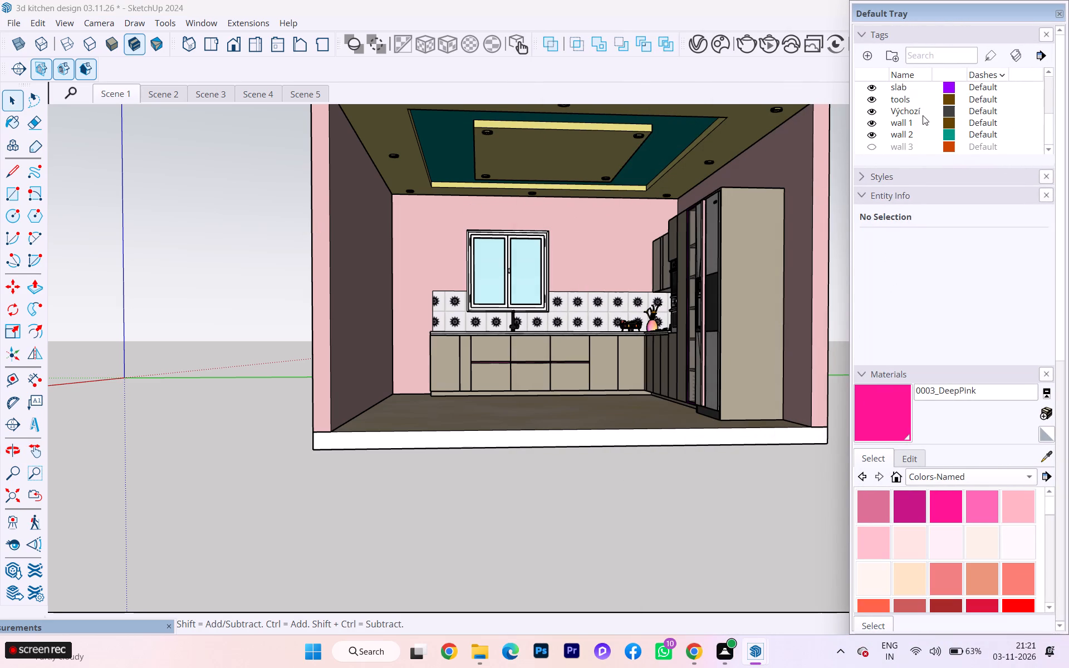
{"action": "left_click", "coordinate": [876, 137]}
Place a section plane on the pink end face of the window wall, accepting the default name and symbol.
{"action": "middle_click_drag", "start_coordinate": [416, 163], "coordinate": [473, 159]}
{"action": "scroll", "coordinate": [484, 159], "scroll_direction": "down", "scroll_amount": 1}
{"action": "middle_click_drag", "start_coordinate": [473, 159], "coordinate": [823, 171]}
{"action": "scroll", "coordinate": [748, 197], "scroll_direction": "up", "scroll_amount": 3}
{"action": "scroll", "coordinate": [675, 203], "scroll_direction": "up", "scroll_amount": 4}
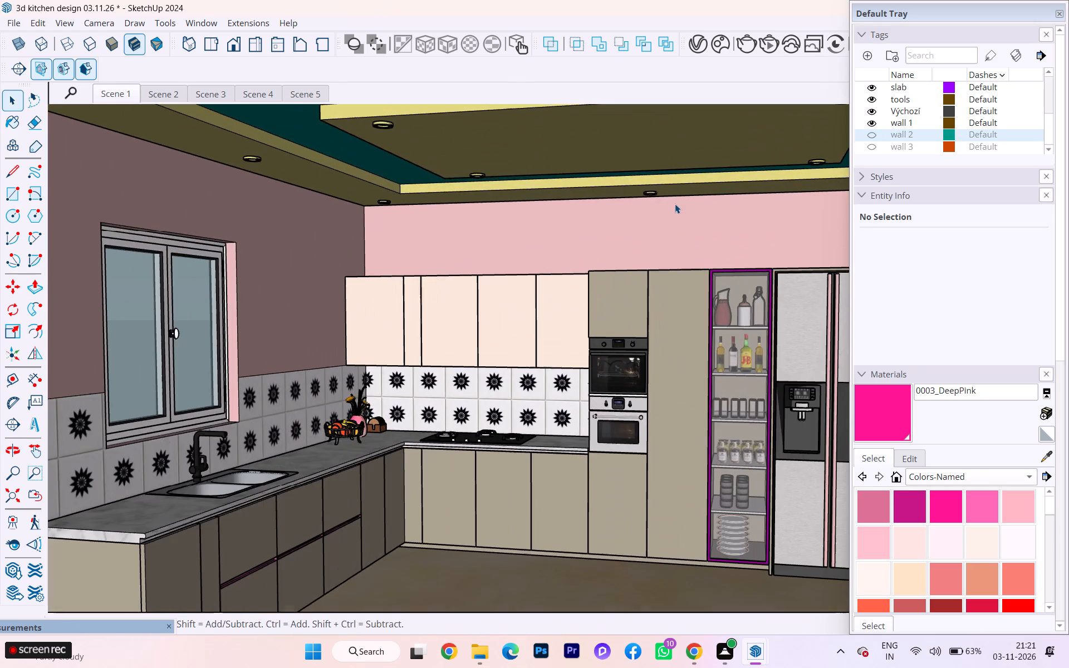
{"action": "scroll", "coordinate": [557, 218], "scroll_direction": "down", "scroll_amount": 1}
{"action": "scroll", "coordinate": [557, 218], "scroll_direction": "up", "scroll_amount": 1}
{"action": "scroll", "coordinate": [557, 218], "scroll_direction": "down", "scroll_amount": 2}
{"action": "middle_click_drag", "start_coordinate": [563, 218], "coordinate": [658, 224]}
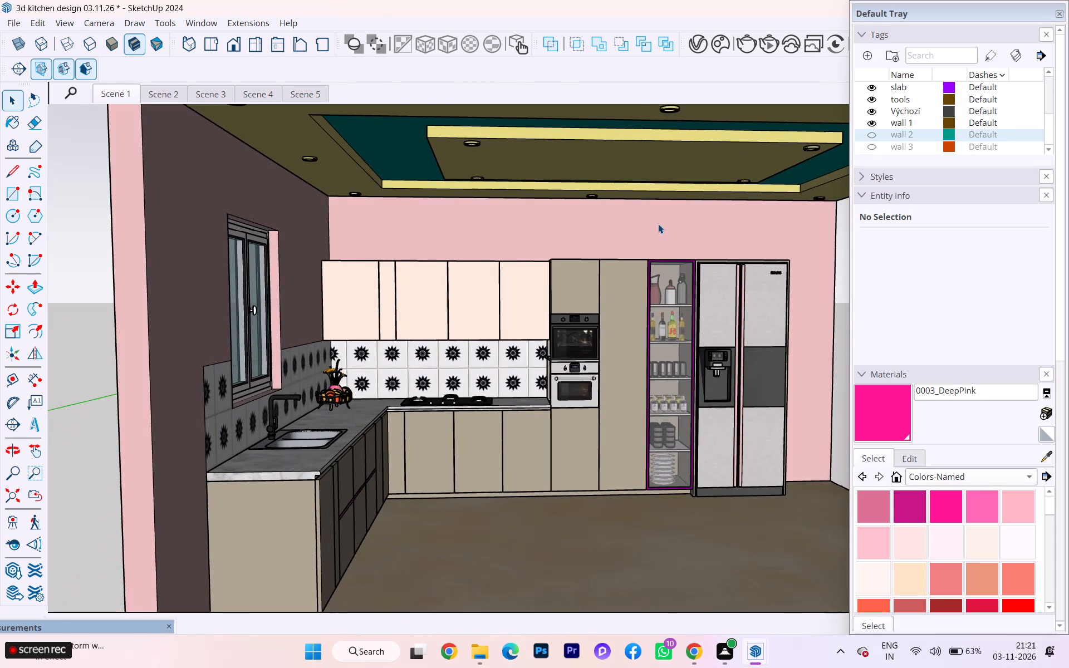
{"action": "scroll", "coordinate": [658, 224], "scroll_direction": "up", "scroll_amount": 3}
{"action": "scroll", "coordinate": [665, 224], "scroll_direction": "down", "scroll_amount": 2}
{"action": "scroll", "coordinate": [424, 166], "scroll_direction": "down", "scroll_amount": 2}
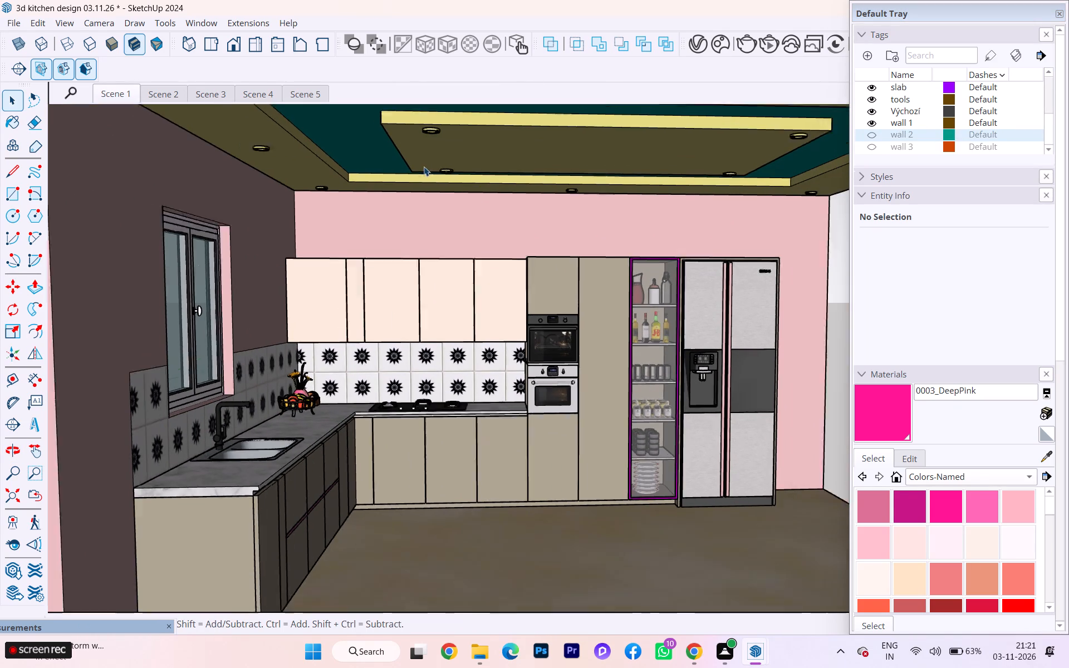
{"action": "scroll", "coordinate": [424, 166], "scroll_direction": "down", "scroll_amount": 1}
{"action": "left_click", "coordinate": [21, 69]}
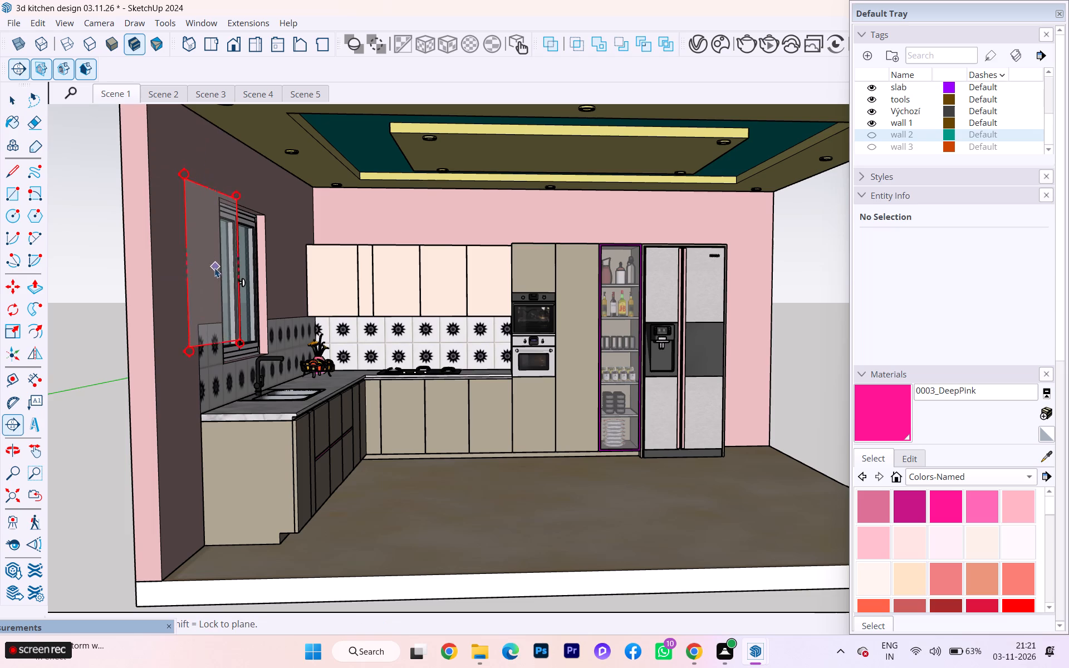
{"action": "left_click", "coordinate": [139, 261]}
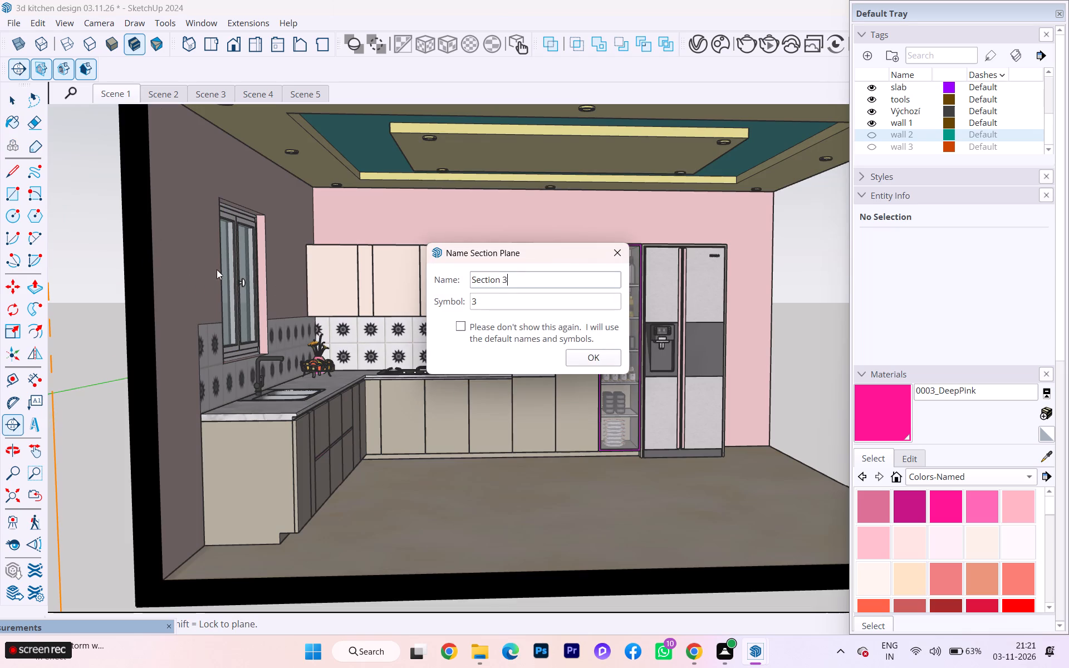
{"action": "left_click", "coordinate": [581, 353]}
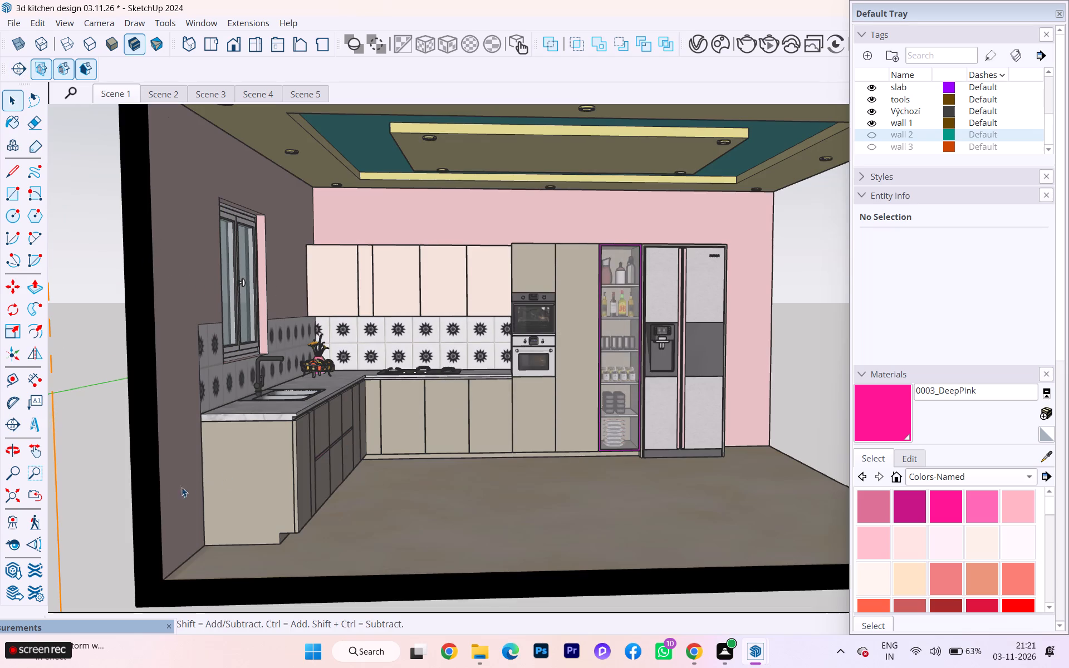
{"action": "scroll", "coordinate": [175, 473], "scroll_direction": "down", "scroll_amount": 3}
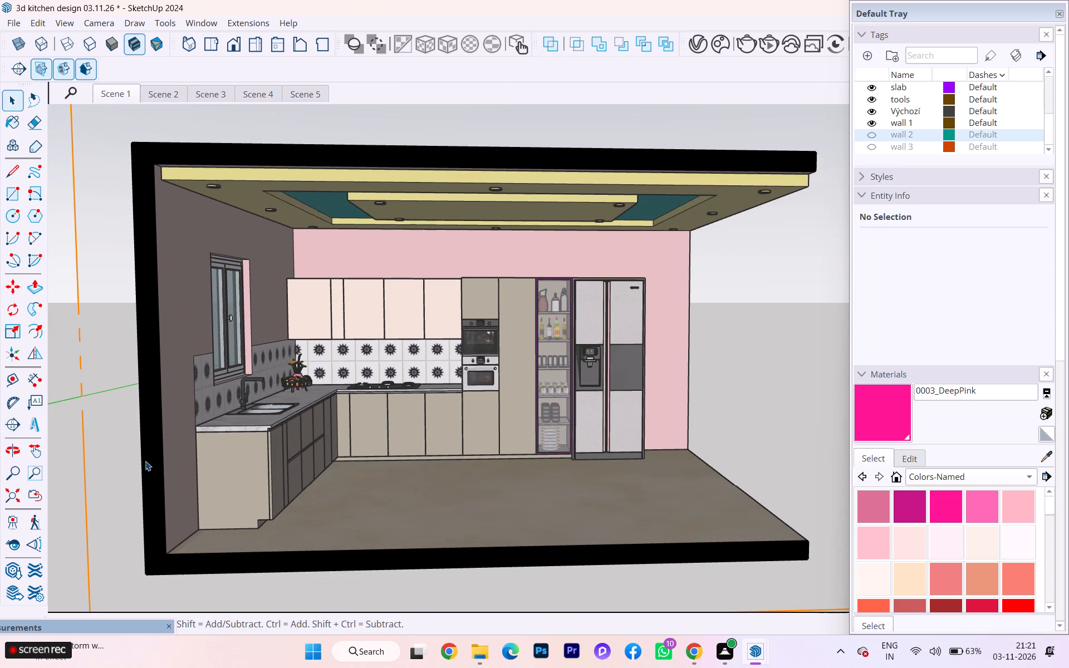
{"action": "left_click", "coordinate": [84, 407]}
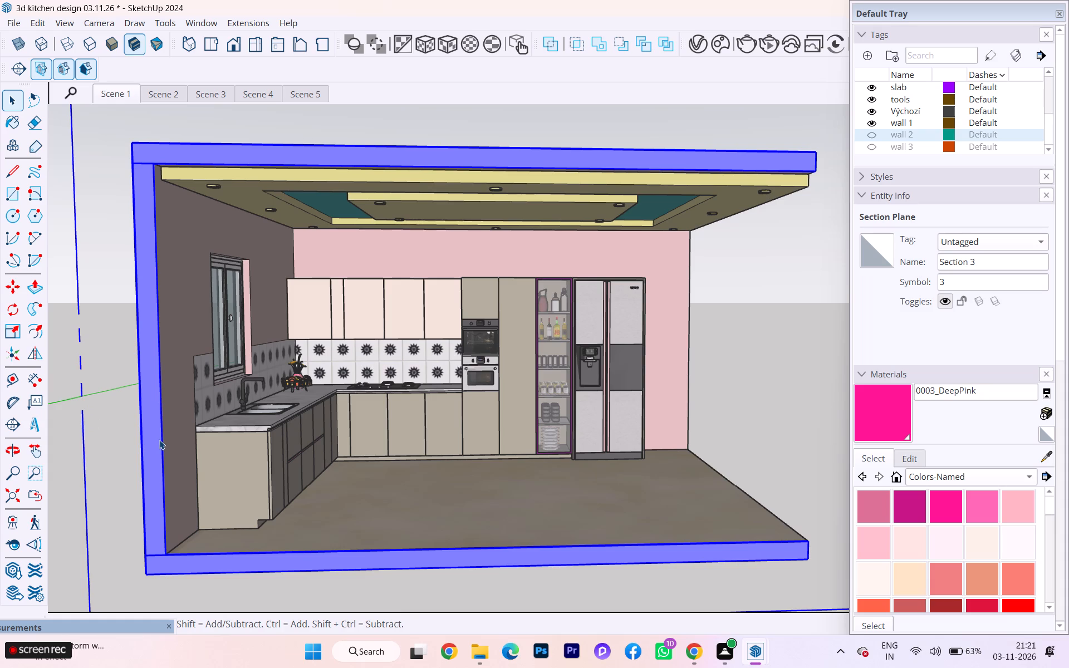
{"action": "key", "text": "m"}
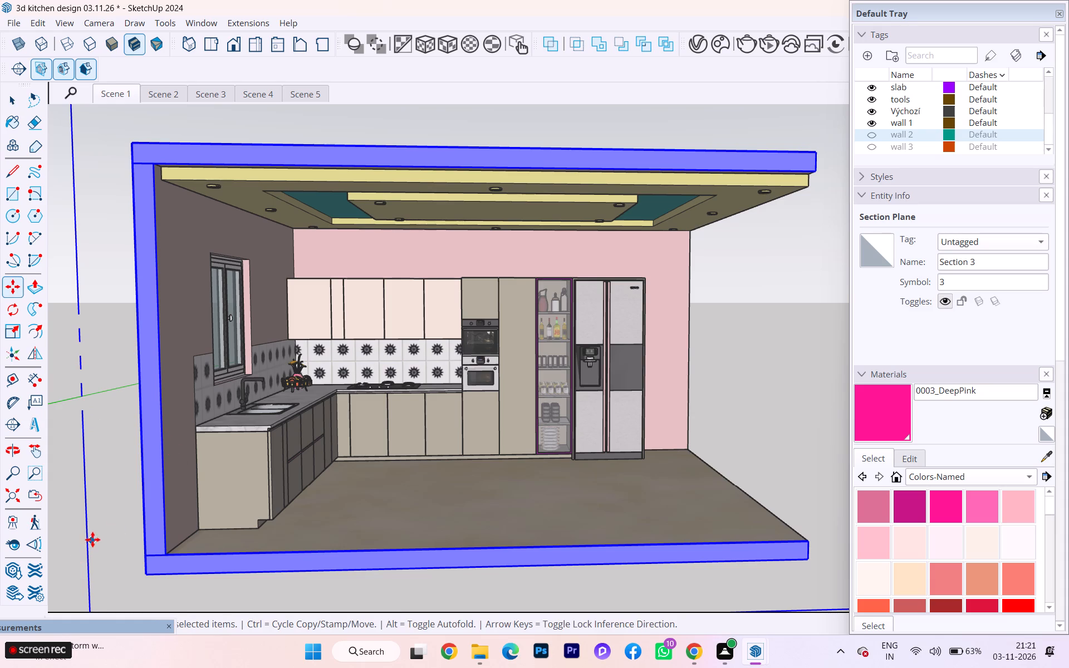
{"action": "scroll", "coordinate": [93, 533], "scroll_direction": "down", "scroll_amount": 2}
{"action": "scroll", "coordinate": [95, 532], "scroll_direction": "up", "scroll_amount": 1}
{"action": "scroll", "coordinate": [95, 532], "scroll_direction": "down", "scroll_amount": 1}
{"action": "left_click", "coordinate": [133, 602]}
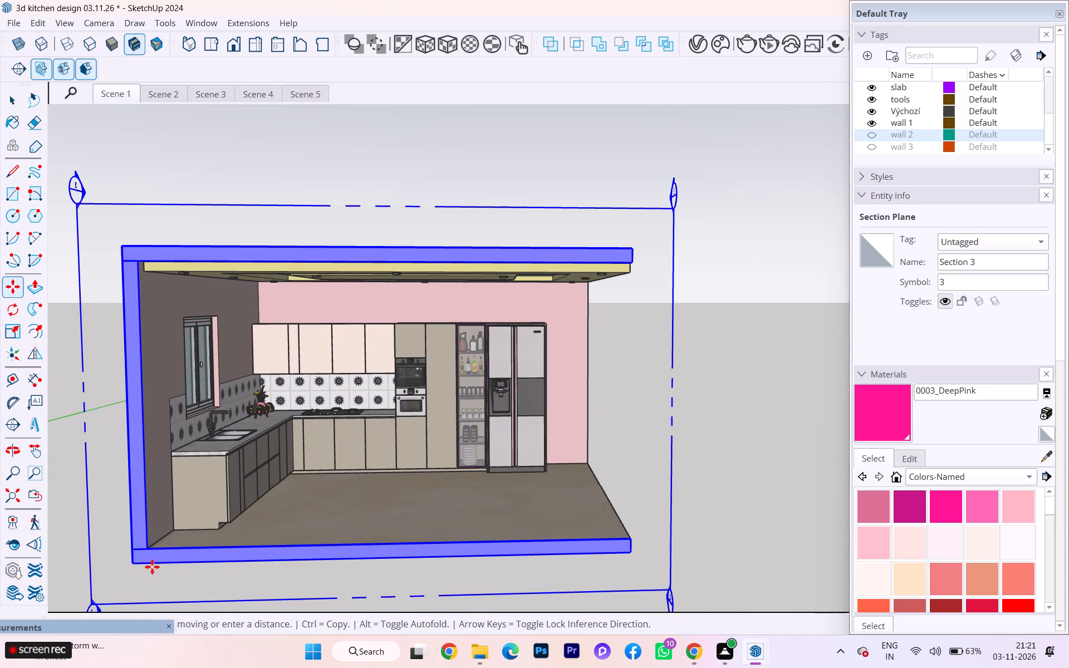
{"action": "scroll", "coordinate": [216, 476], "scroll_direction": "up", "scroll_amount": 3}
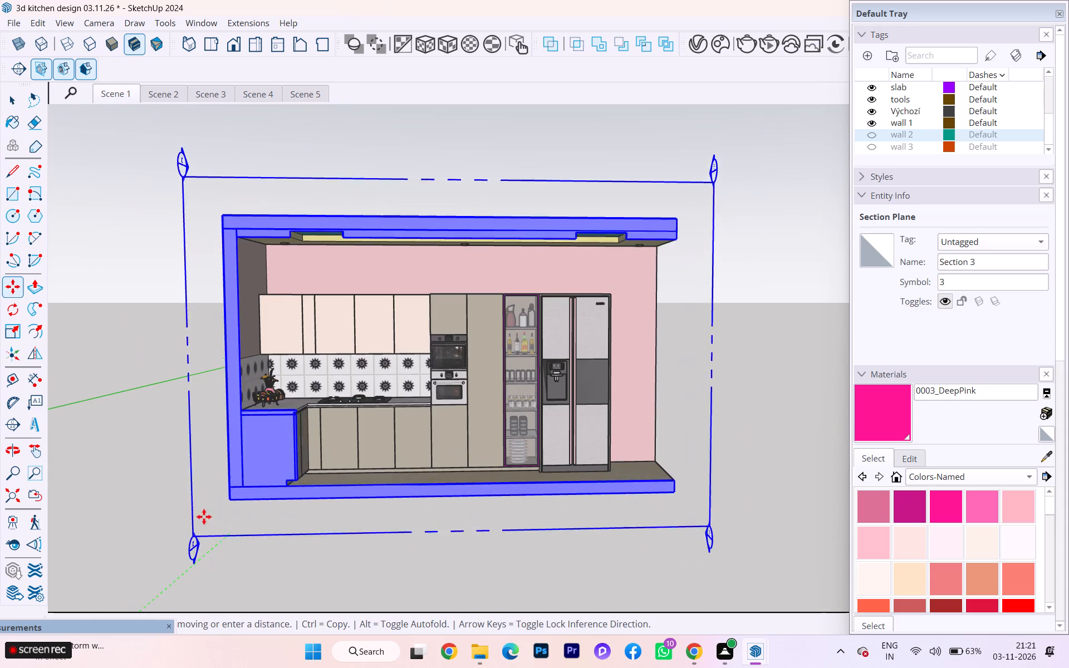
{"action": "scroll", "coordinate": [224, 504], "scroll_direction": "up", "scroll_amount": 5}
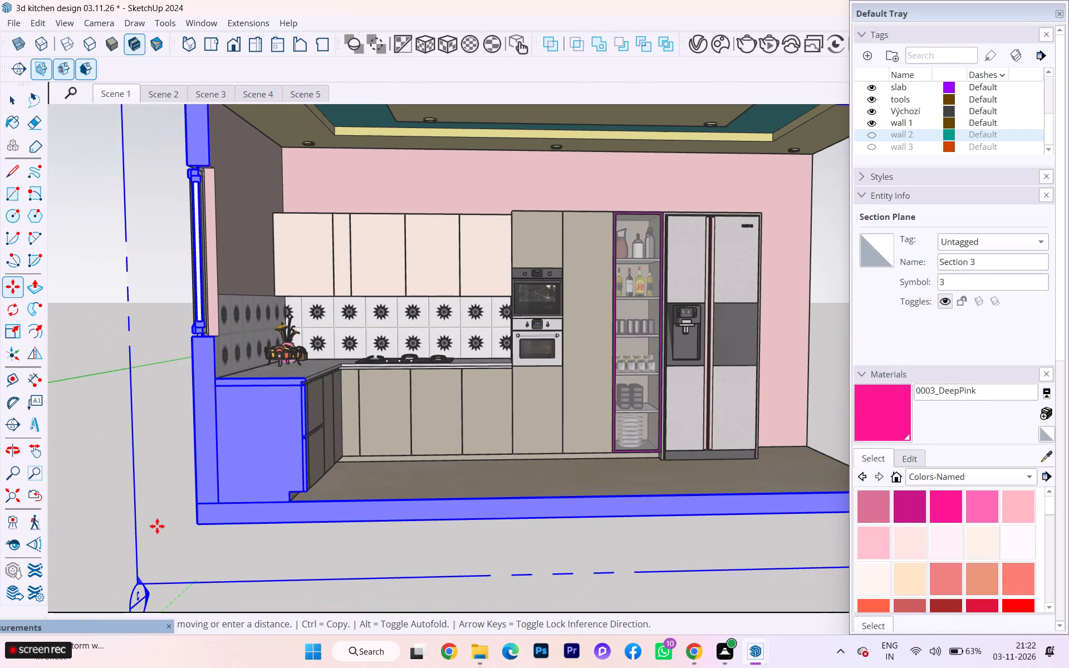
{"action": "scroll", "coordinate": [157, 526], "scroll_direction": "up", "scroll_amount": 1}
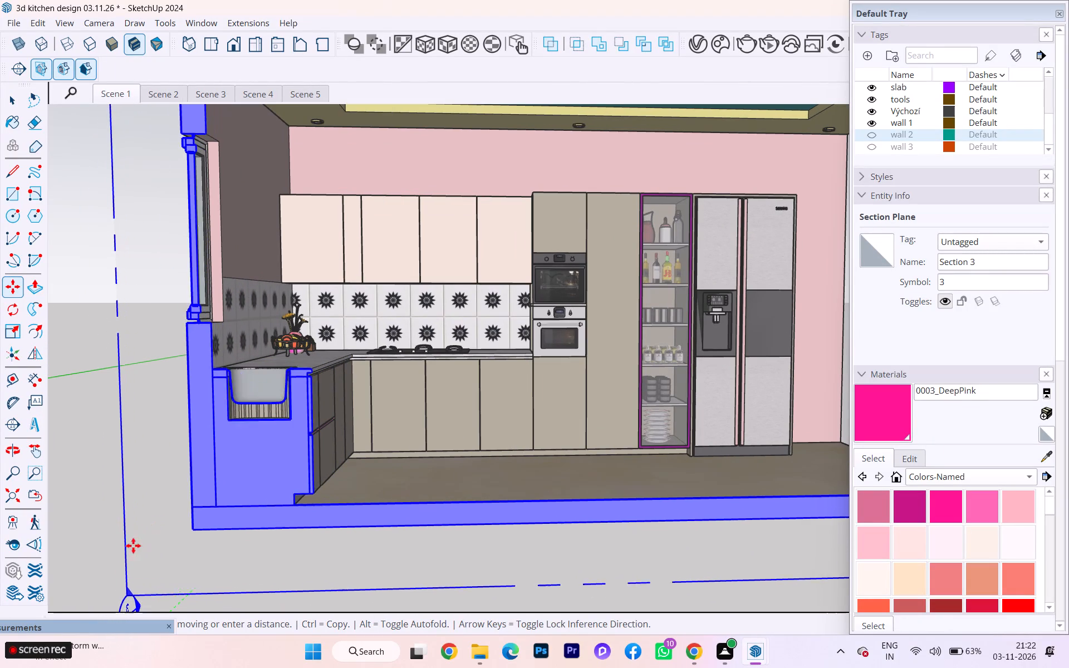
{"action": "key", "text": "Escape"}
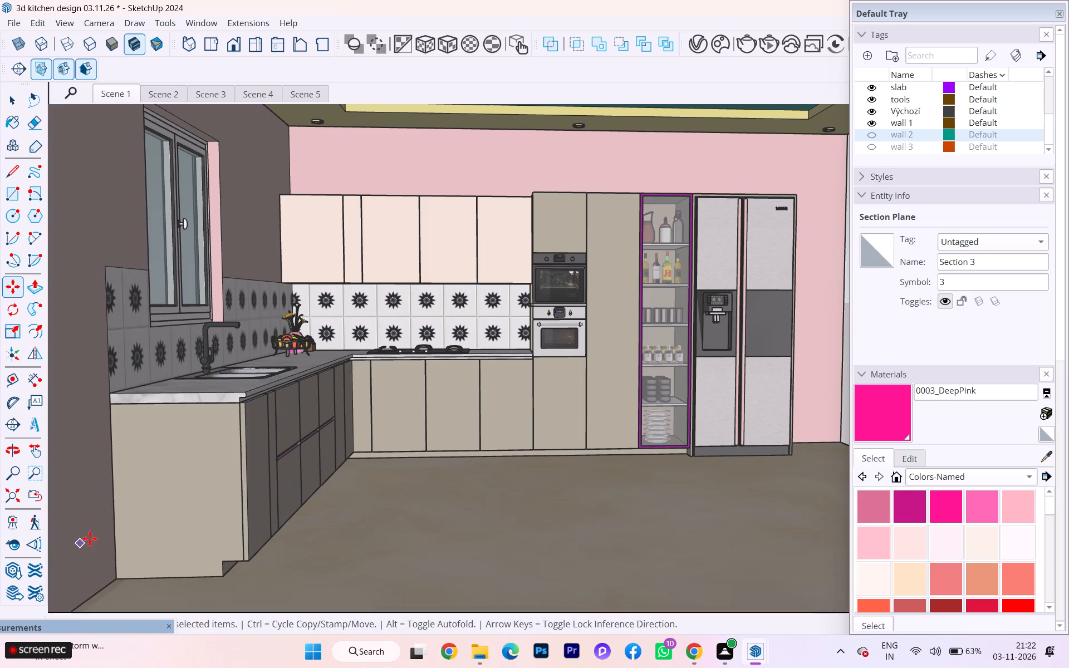
Undo the section plane placed on the window wall's end face.
{"action": "scroll", "coordinate": [210, 528], "scroll_direction": "down", "scroll_amount": 2}
{"action": "scroll", "coordinate": [276, 528], "scroll_direction": "up", "scroll_amount": 1}
{"action": "scroll", "coordinate": [279, 526], "scroll_direction": "down", "scroll_amount": 1}
{"action": "middle_click_drag", "start_coordinate": [257, 534], "coordinate": [29, 559]}
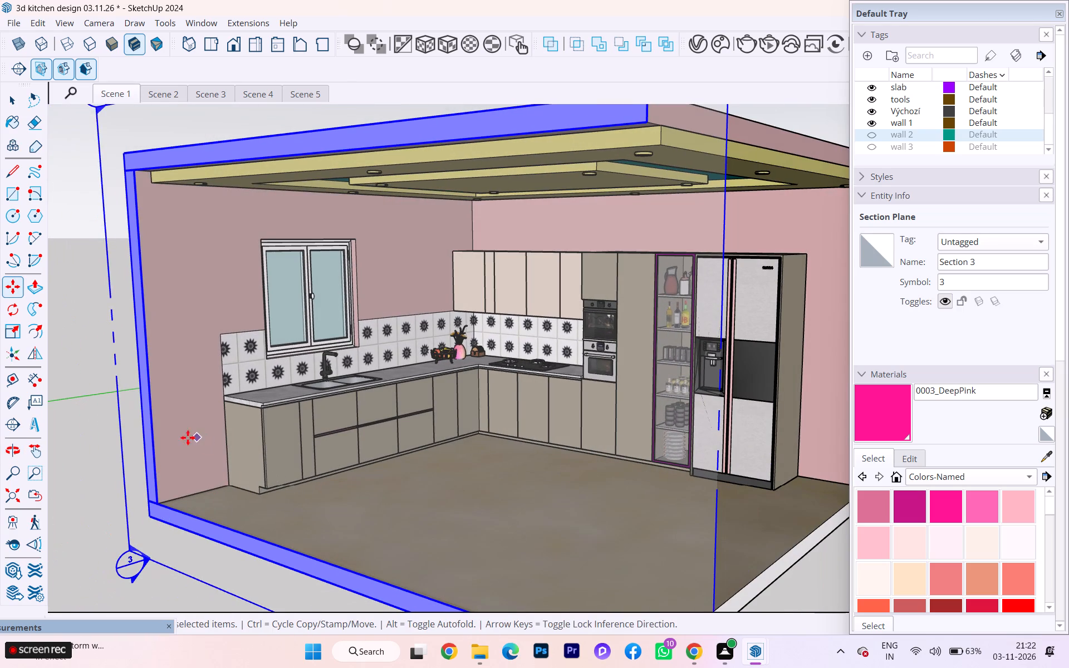
{"action": "key", "text": "ctrl+z"}
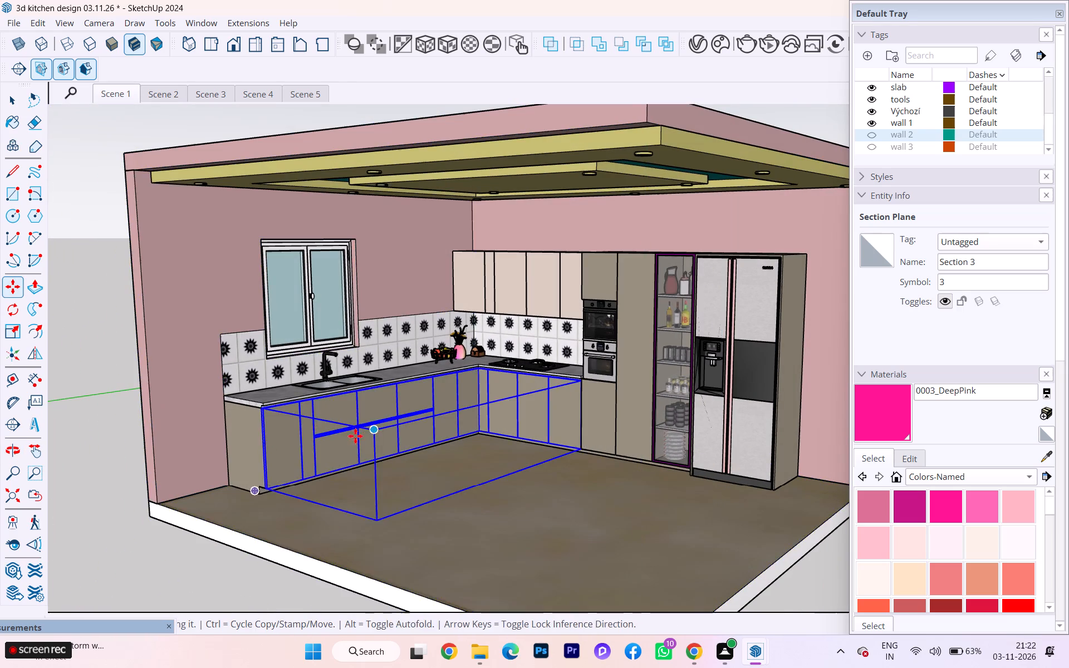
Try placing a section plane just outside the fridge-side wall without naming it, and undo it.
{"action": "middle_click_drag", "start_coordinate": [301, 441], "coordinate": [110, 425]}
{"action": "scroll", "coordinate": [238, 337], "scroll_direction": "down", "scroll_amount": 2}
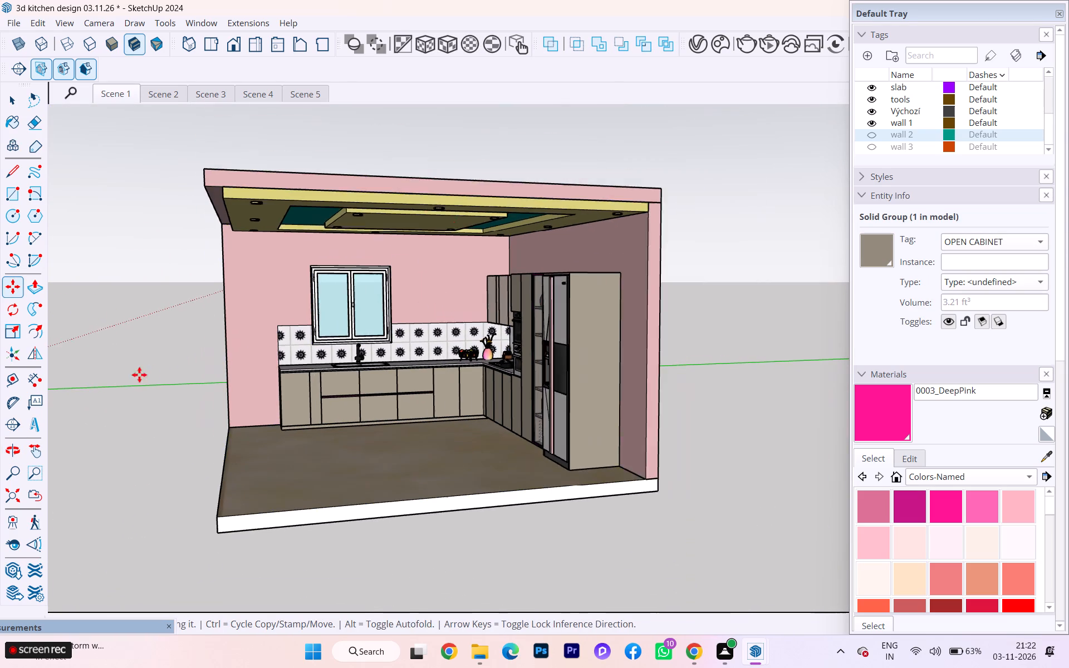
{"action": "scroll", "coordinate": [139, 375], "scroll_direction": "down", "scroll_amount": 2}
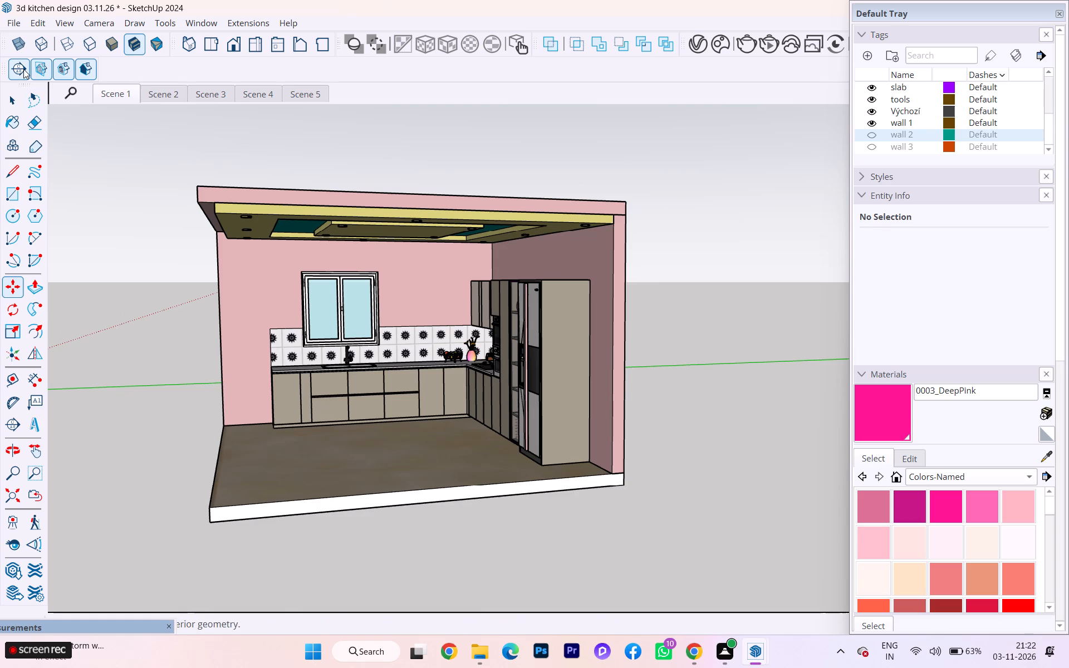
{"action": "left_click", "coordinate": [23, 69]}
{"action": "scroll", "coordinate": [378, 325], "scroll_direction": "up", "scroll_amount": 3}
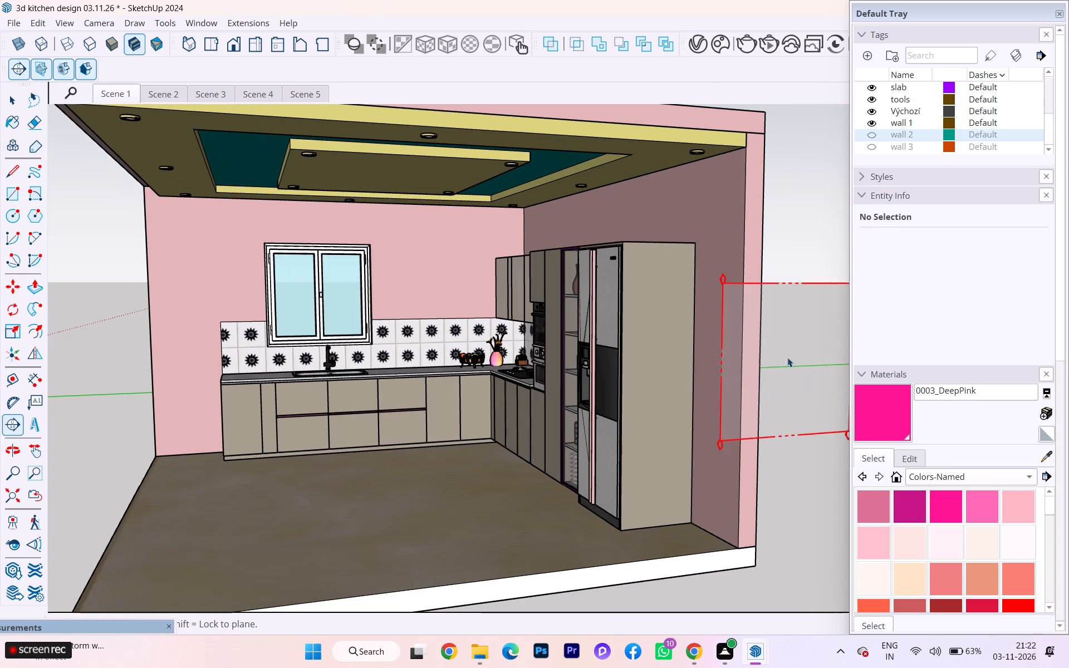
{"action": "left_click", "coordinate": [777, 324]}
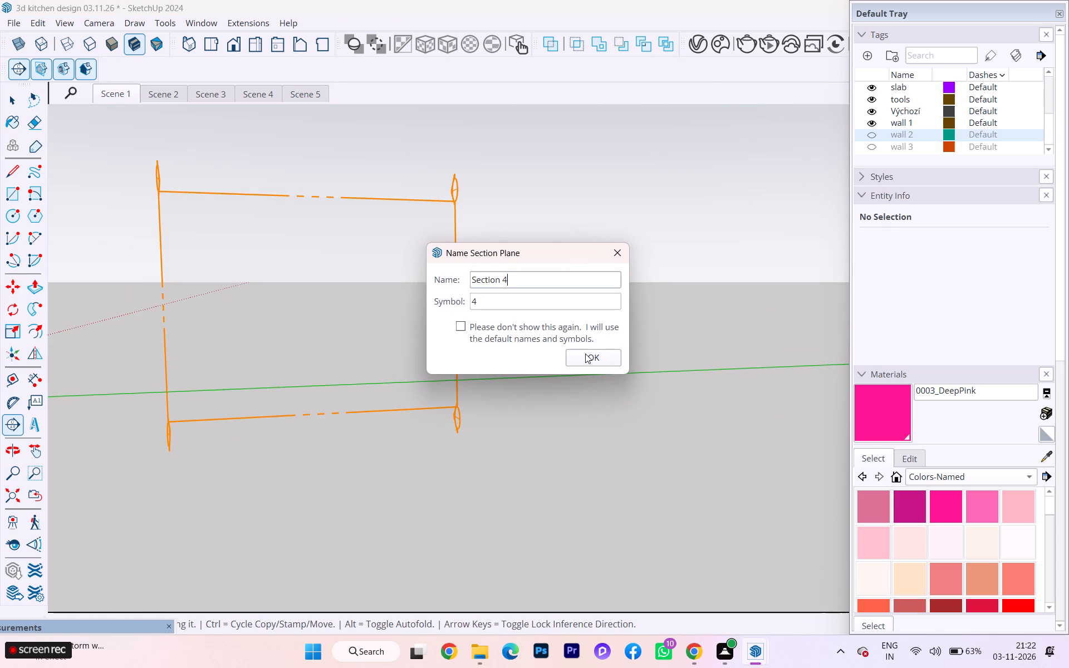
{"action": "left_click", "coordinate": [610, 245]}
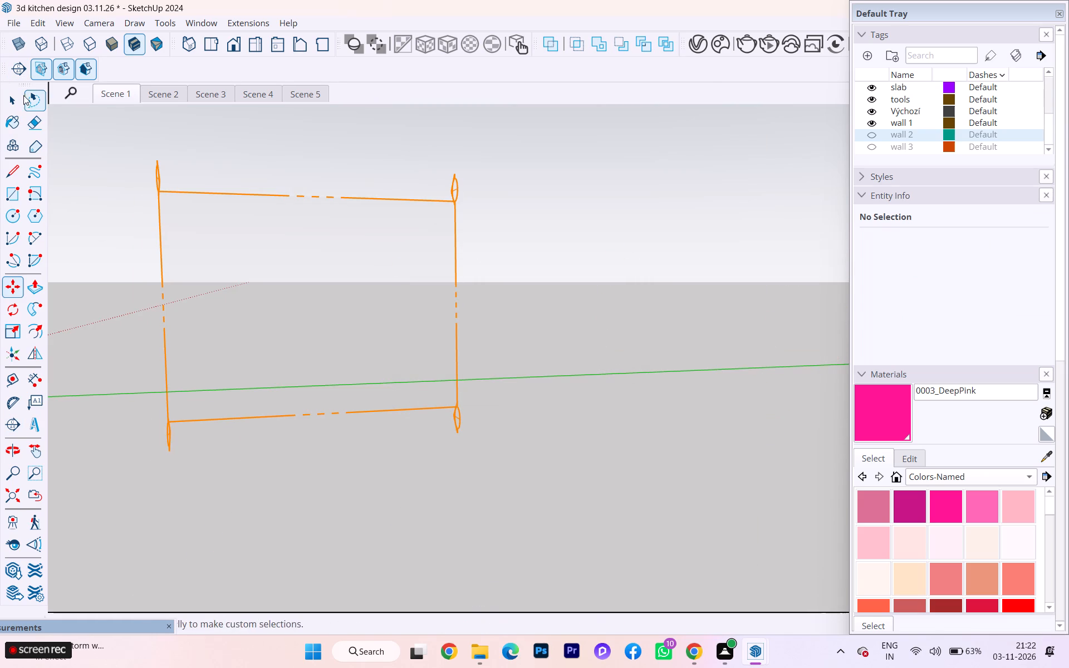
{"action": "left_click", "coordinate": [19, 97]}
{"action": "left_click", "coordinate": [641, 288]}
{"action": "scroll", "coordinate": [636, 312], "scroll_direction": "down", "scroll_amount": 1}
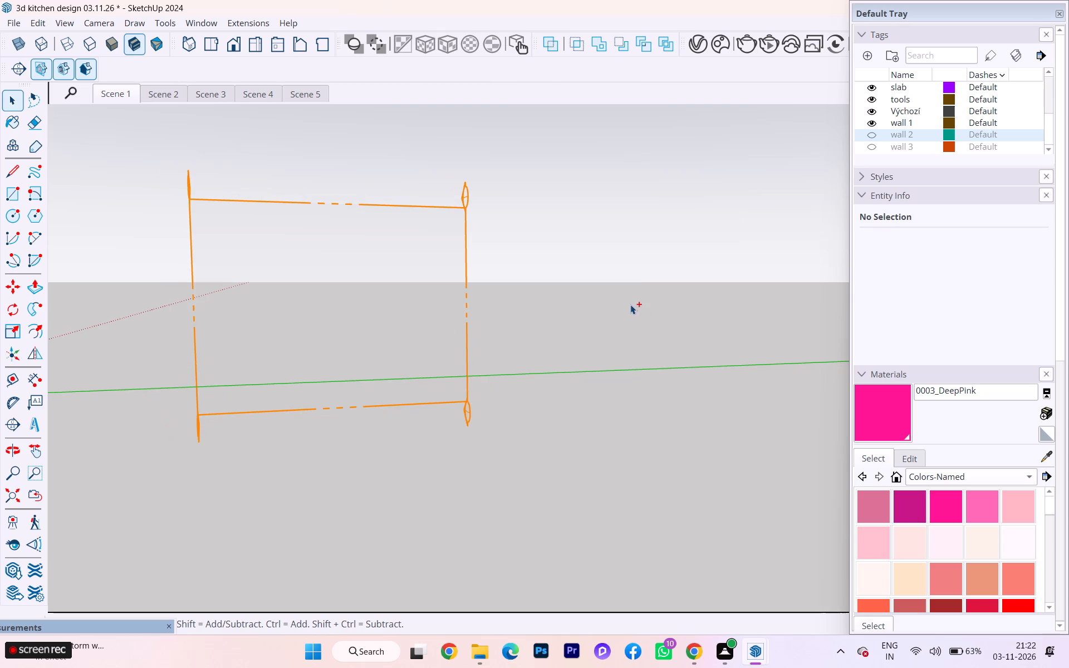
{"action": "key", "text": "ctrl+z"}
Place a section plane on the front edge of the floor slab, facing the window wall, with the default name Section 4 and symbol 4.
{"action": "scroll", "coordinate": [654, 330], "scroll_direction": "down", "scroll_amount": 1}
{"action": "middle_click_drag", "start_coordinate": [644, 332], "coordinate": [592, 313]}
{"action": "scroll", "coordinate": [468, 332], "scroll_direction": "down", "scroll_amount": 2}
{"action": "scroll", "coordinate": [465, 336], "scroll_direction": "up", "scroll_amount": 1}
{"action": "scroll", "coordinate": [465, 336], "scroll_direction": "down", "scroll_amount": 1}
{"action": "scroll", "coordinate": [315, 293], "scroll_direction": "up", "scroll_amount": 5}
{"action": "scroll", "coordinate": [263, 270], "scroll_direction": "down", "scroll_amount": 1}
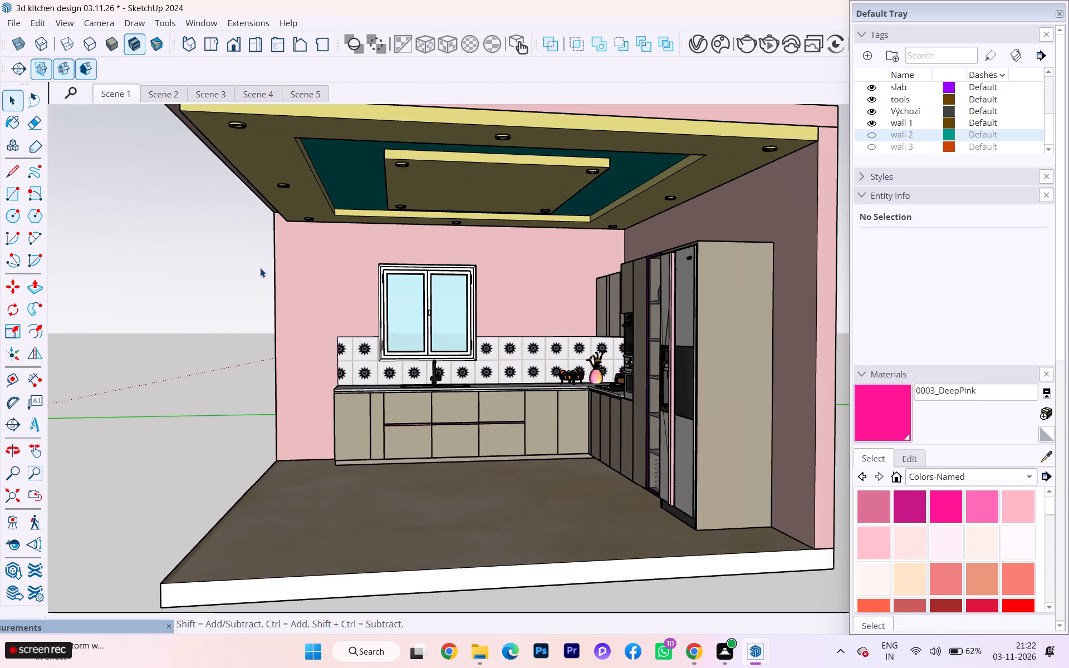
{"action": "scroll", "coordinate": [261, 267], "scroll_direction": "down", "scroll_amount": 2}
{"action": "scroll", "coordinate": [296, 328], "scroll_direction": "down", "scroll_amount": 1}
{"action": "scroll", "coordinate": [355, 204], "scroll_direction": "up", "scroll_amount": 2}
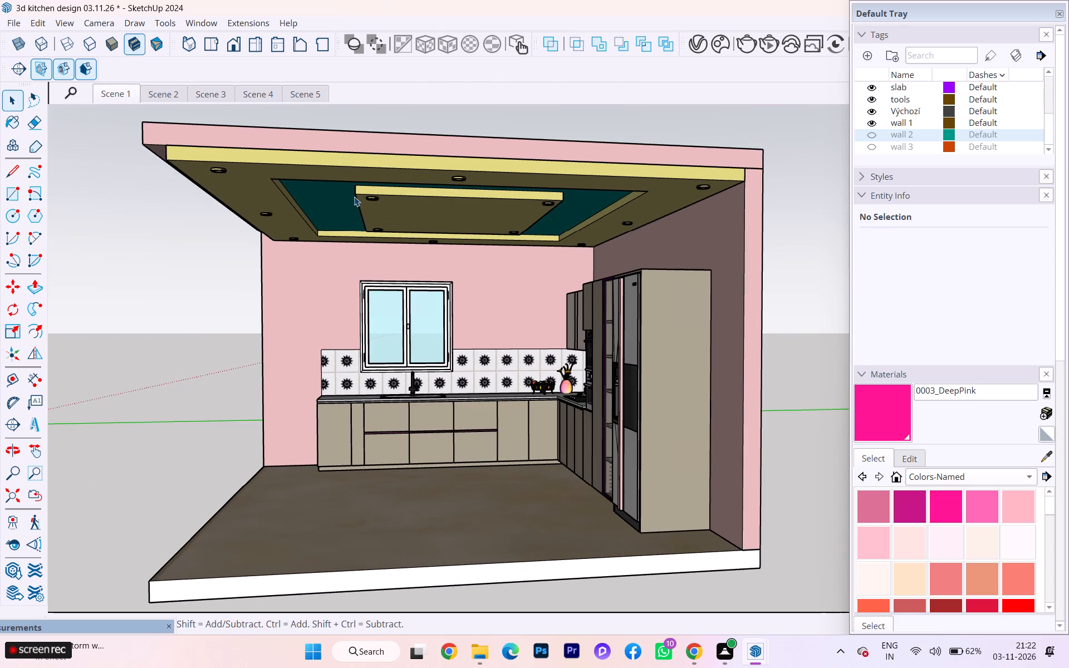
{"action": "scroll", "coordinate": [525, 183], "scroll_direction": "down", "scroll_amount": 3}
{"action": "middle_click_drag", "start_coordinate": [337, 326], "coordinate": [321, 286]}
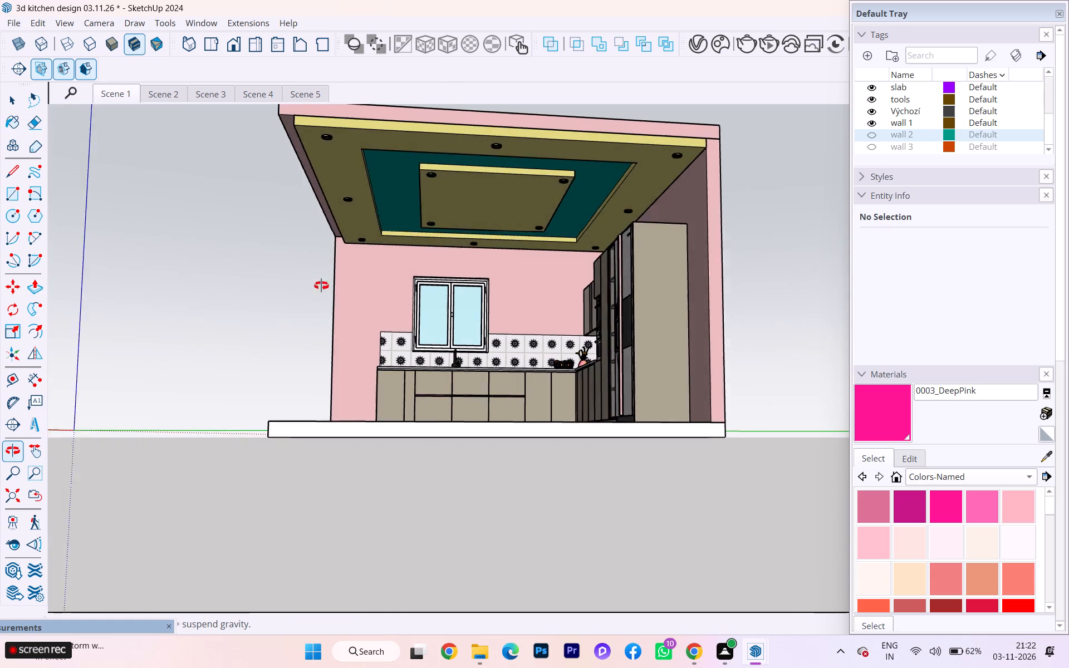
{"action": "middle_click_drag", "start_coordinate": [321, 286], "coordinate": [291, 335]}
{"action": "scroll", "coordinate": [286, 284], "scroll_direction": "up", "scroll_amount": 5}
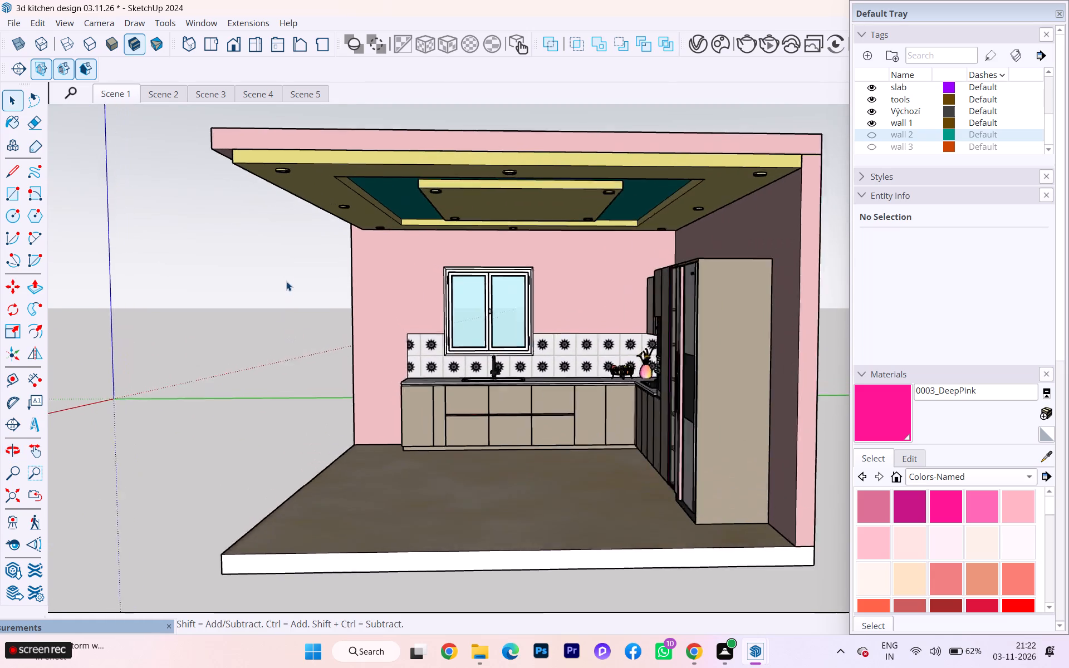
{"action": "scroll", "coordinate": [286, 281], "scroll_direction": "up", "scroll_amount": 2}
{"action": "scroll", "coordinate": [199, 281], "scroll_direction": "down", "scroll_amount": 3}
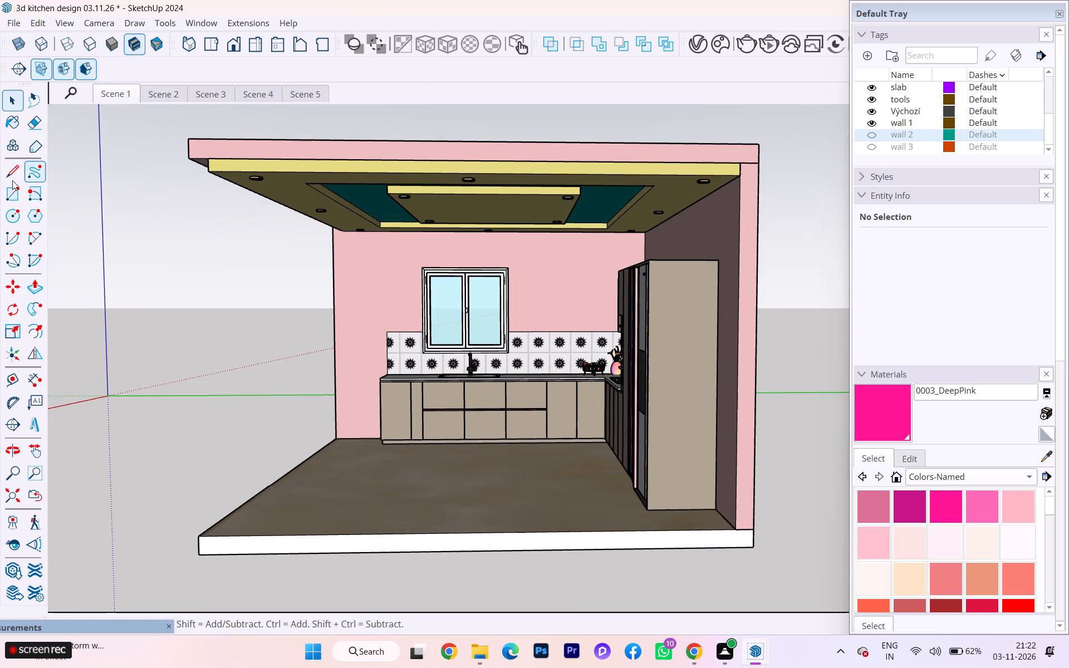
{"action": "left_click", "coordinate": [11, 73]}
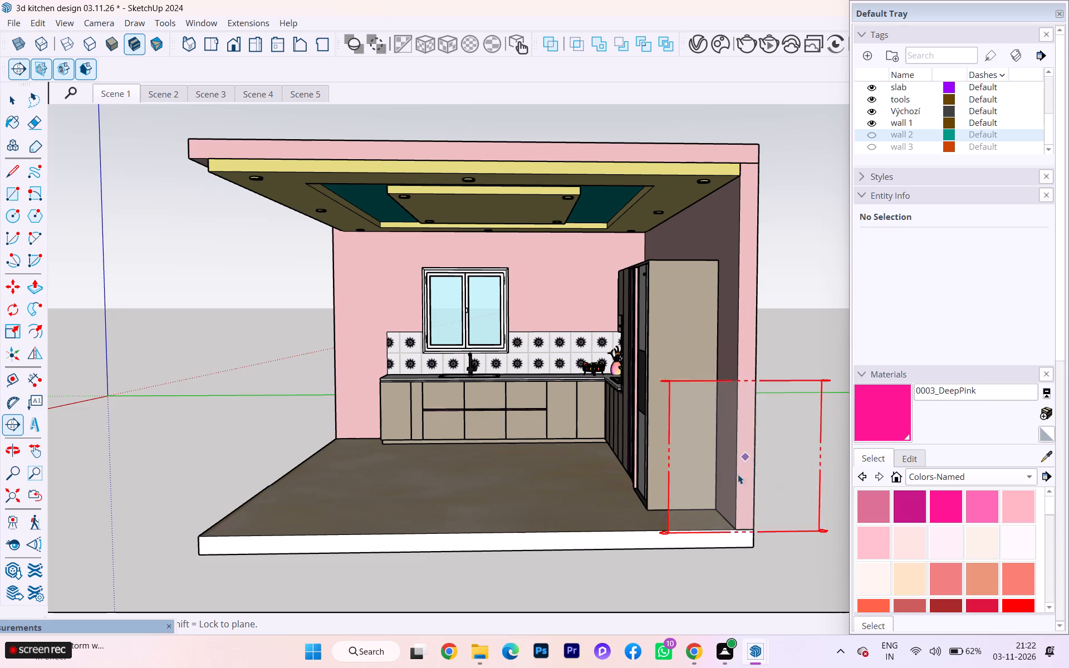
{"action": "left_click", "coordinate": [637, 541]}
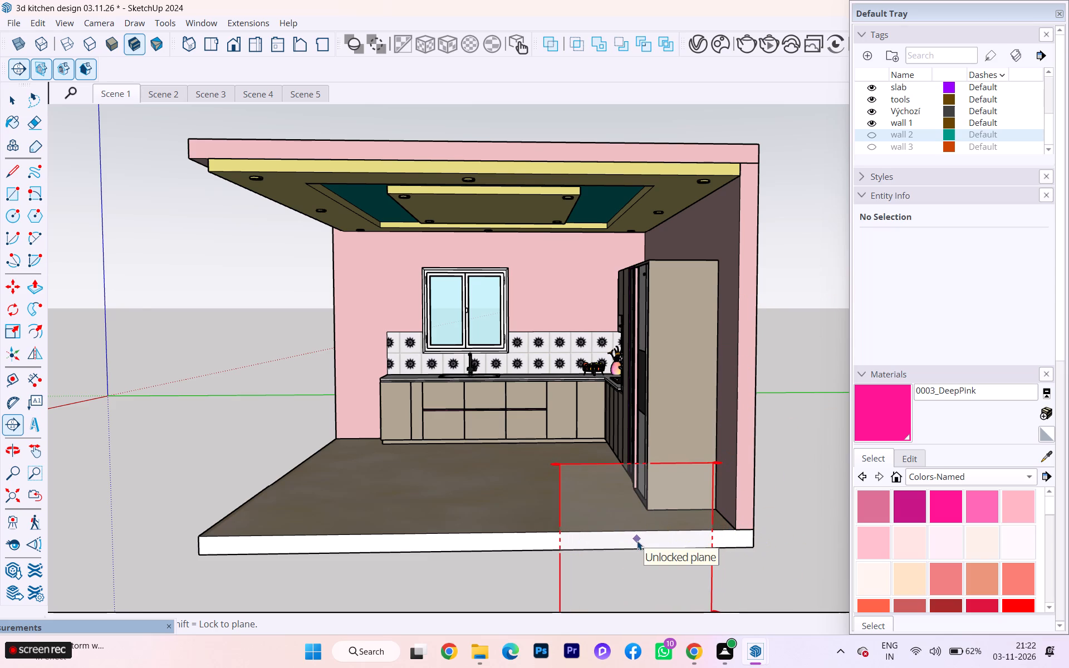
{"action": "left_click", "coordinate": [588, 356]}
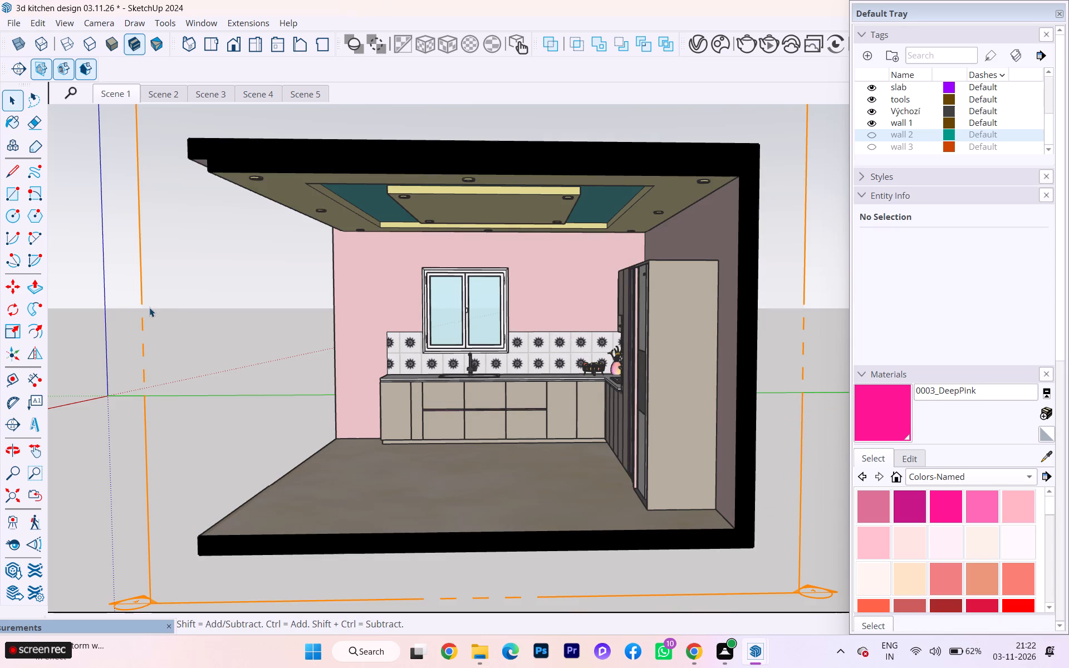
Move the Section 4 plane into the room so it cuts through the cooktop-side cabinets, in front of the sink counter.
{"action": "left_click", "coordinate": [143, 289]}
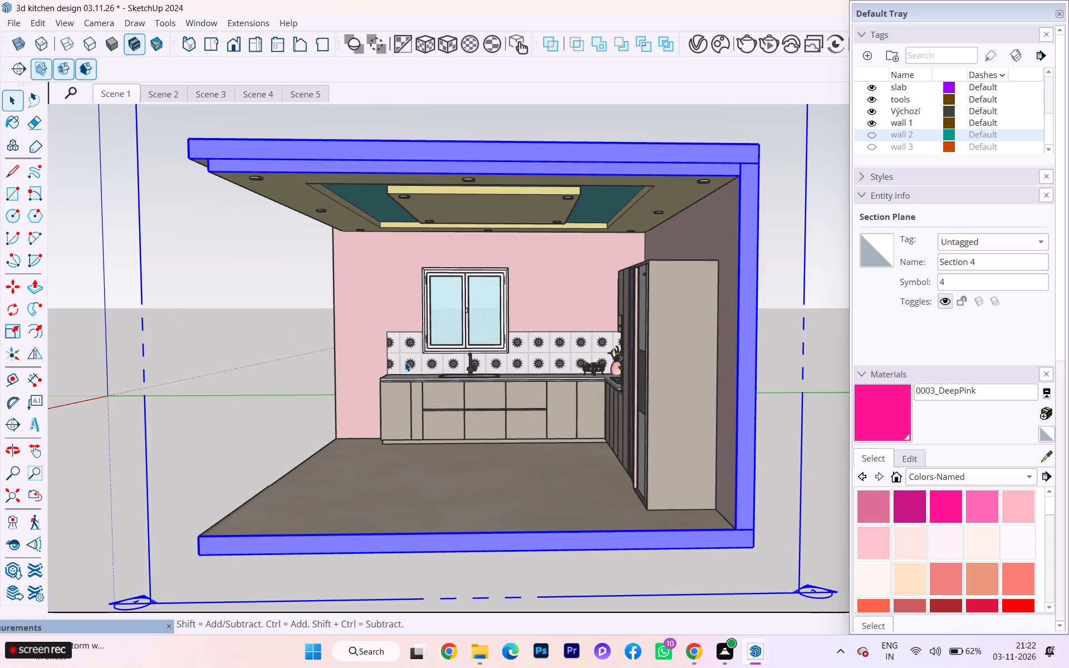
{"action": "key", "text": "m"}
{"action": "left_click", "coordinate": [806, 599]}
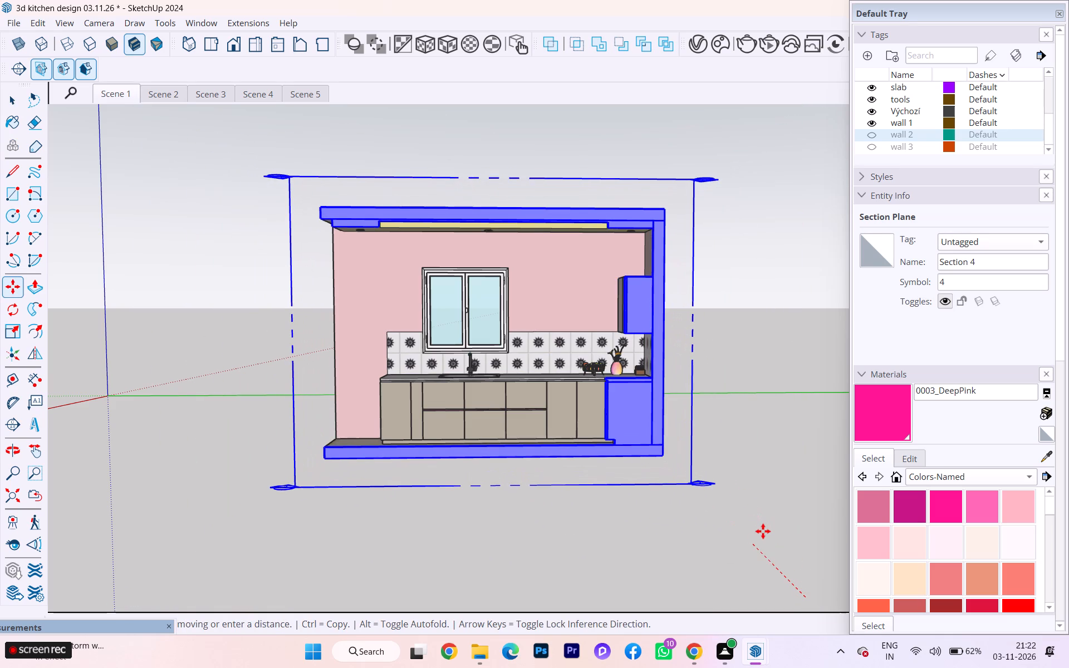
{"action": "left_click", "coordinate": [763, 531]}
Show the wall 2 tag.
{"action": "scroll", "coordinate": [579, 394], "scroll_direction": "up", "scroll_amount": 6}
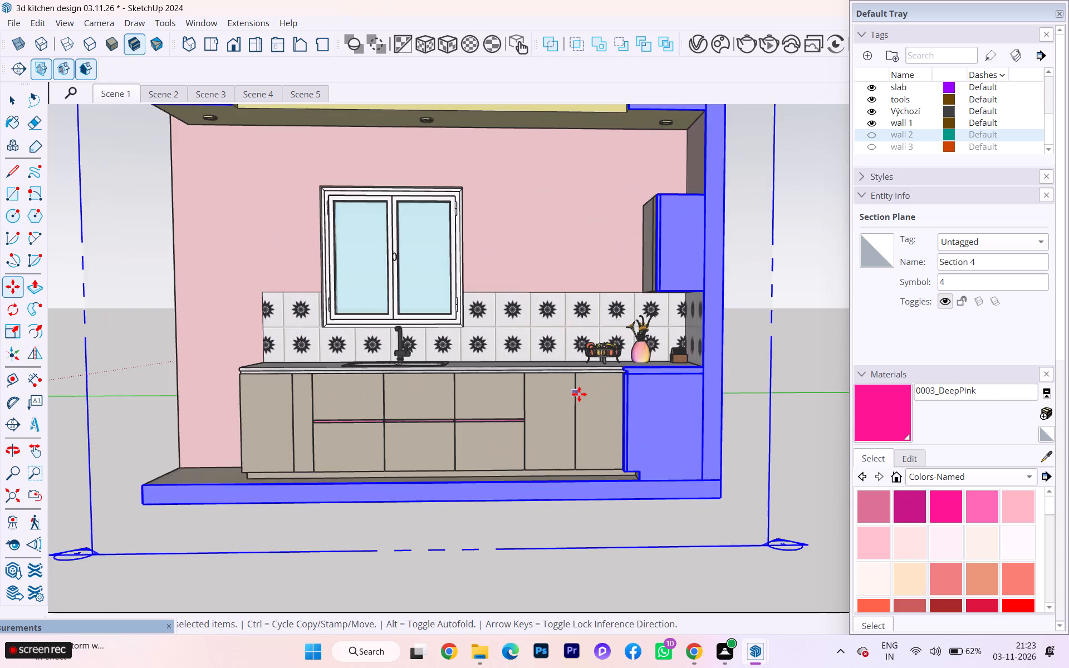
{"action": "scroll", "coordinate": [609, 408], "scroll_direction": "up", "scroll_amount": 4}
{"action": "scroll", "coordinate": [657, 440], "scroll_direction": "up", "scroll_amount": 1}
{"action": "scroll", "coordinate": [549, 415], "scroll_direction": "down", "scroll_amount": 4}
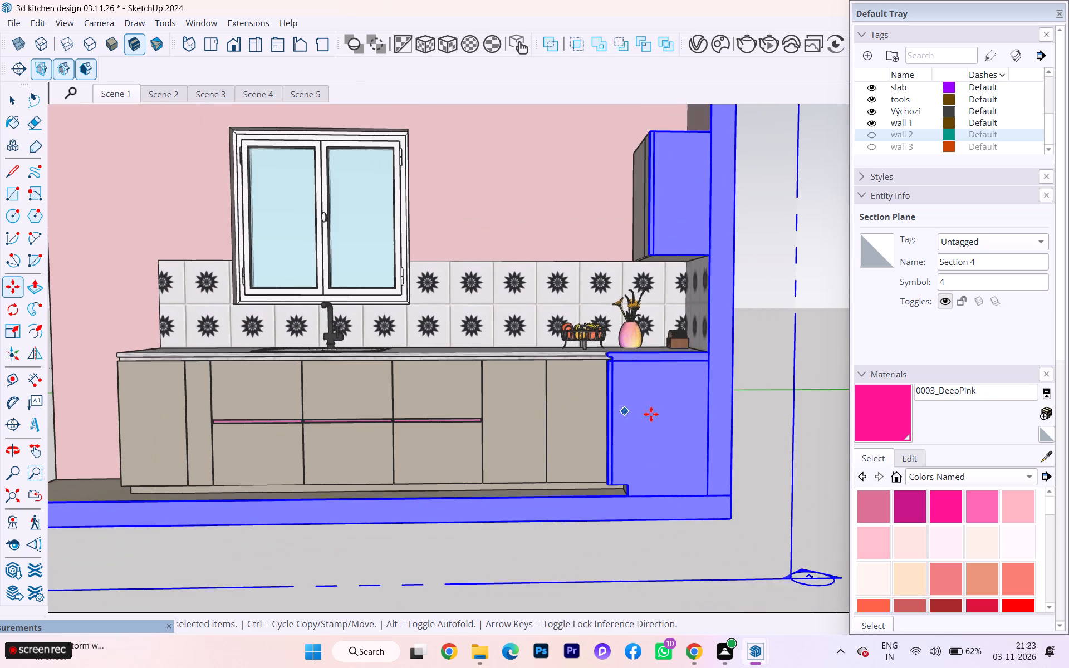
{"action": "scroll", "coordinate": [678, 415], "scroll_direction": "down", "scroll_amount": 3}
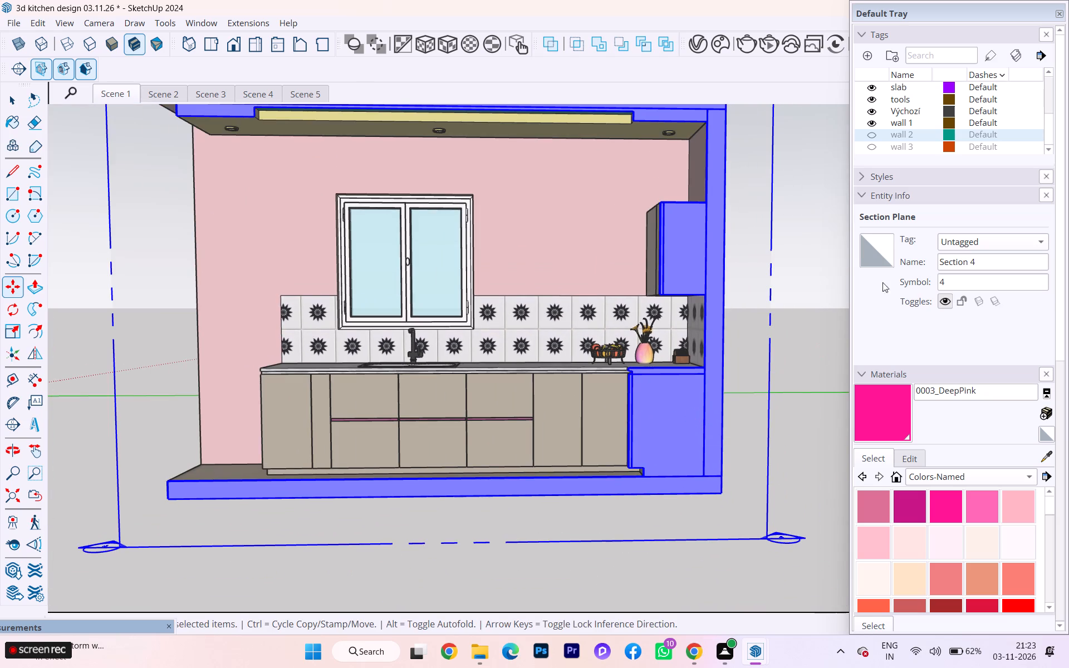
{"action": "left_click", "coordinate": [870, 135]}
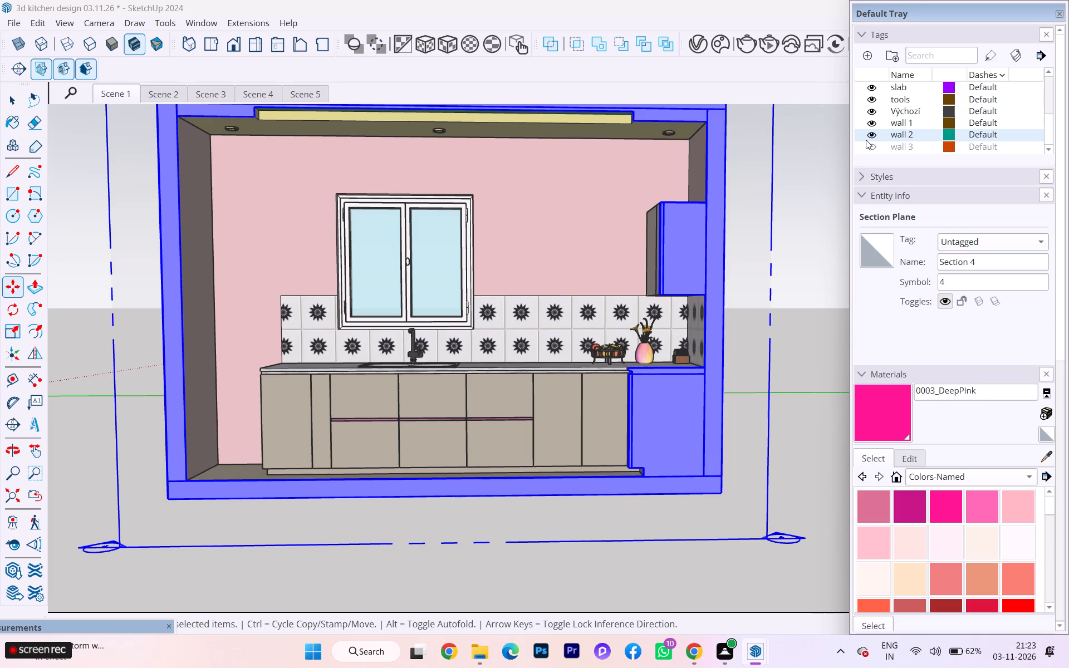
Nudge the Section 4 plane about 2" along the green axis.
{"action": "left_click", "coordinate": [779, 534]}
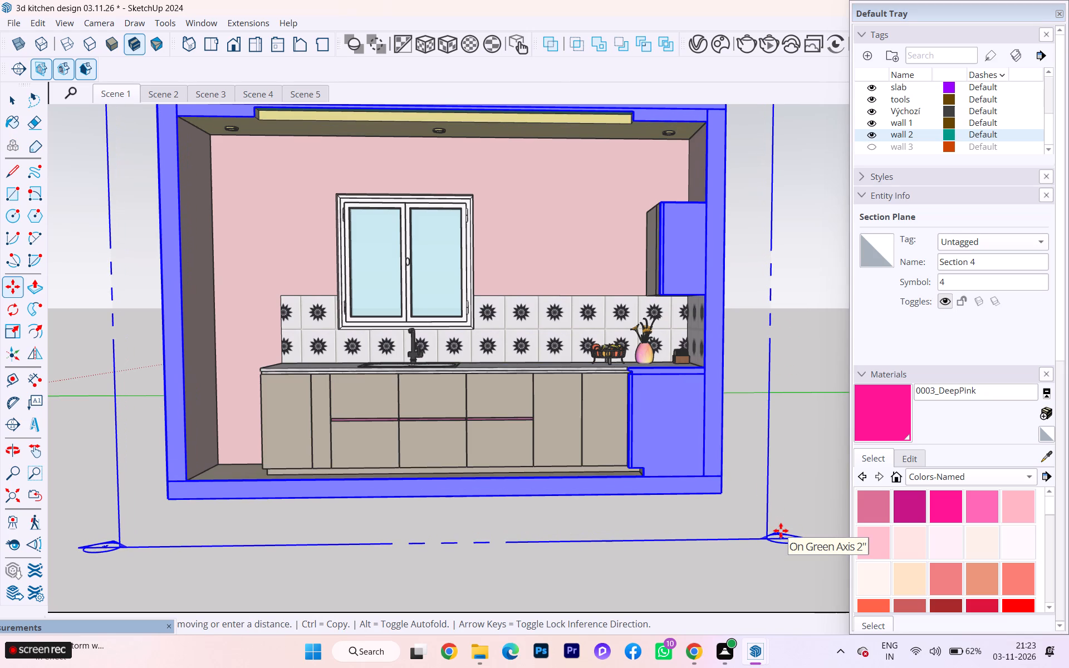
{"action": "left_click", "coordinate": [781, 531]}
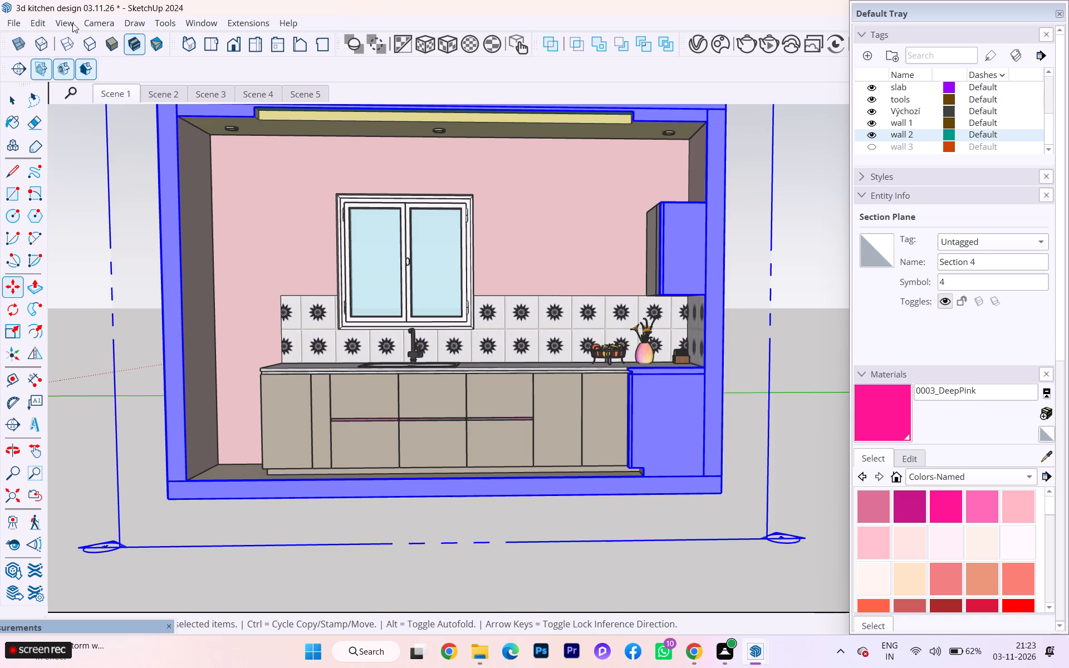
Switch the camera to parallel projection for the window wall elevation and clear the section plane selection.
{"action": "left_click", "coordinate": [87, 24]}
{"action": "left_click", "coordinate": [105, 96]}
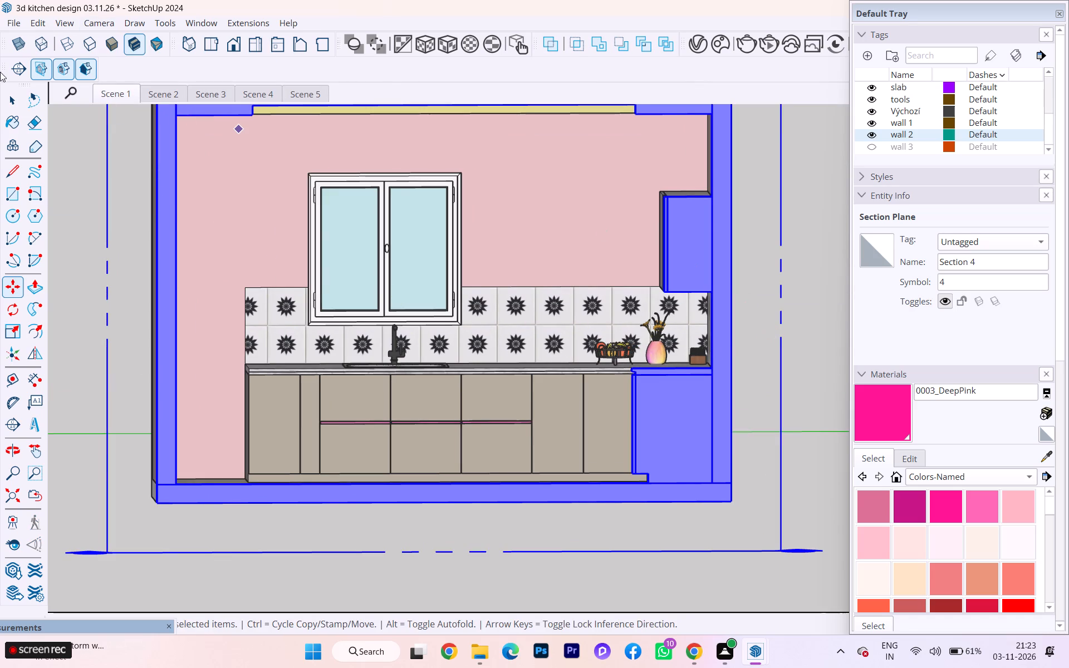
{"action": "left_click", "coordinate": [4, 99]}
{"action": "left_click", "coordinate": [66, 153]}
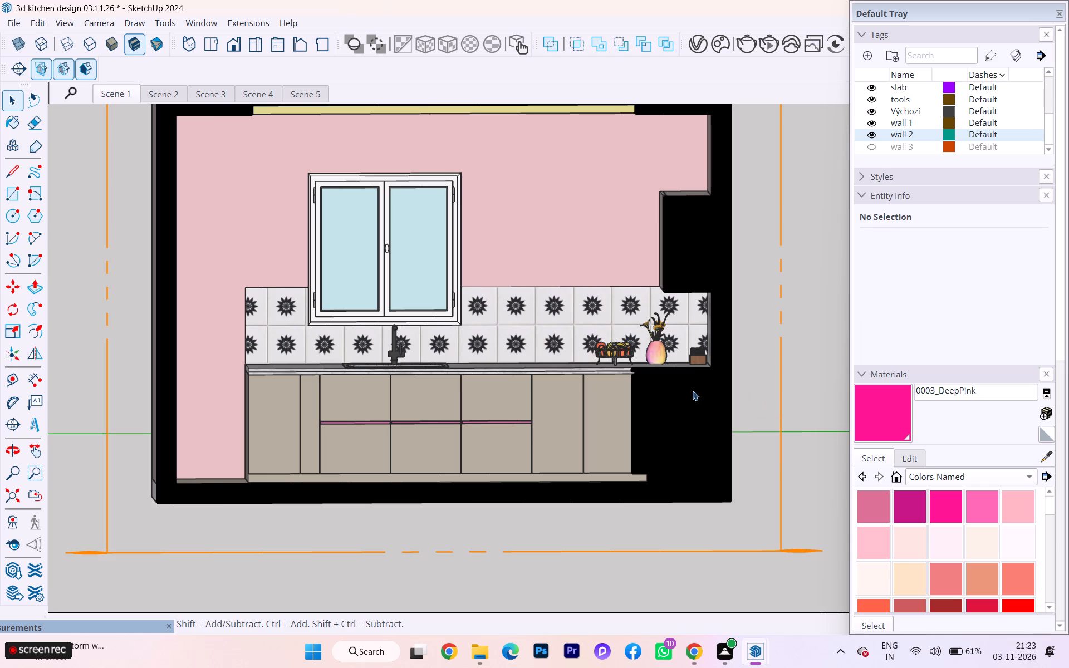
{"action": "scroll", "coordinate": [705, 254], "scroll_direction": "up", "scroll_amount": 1}
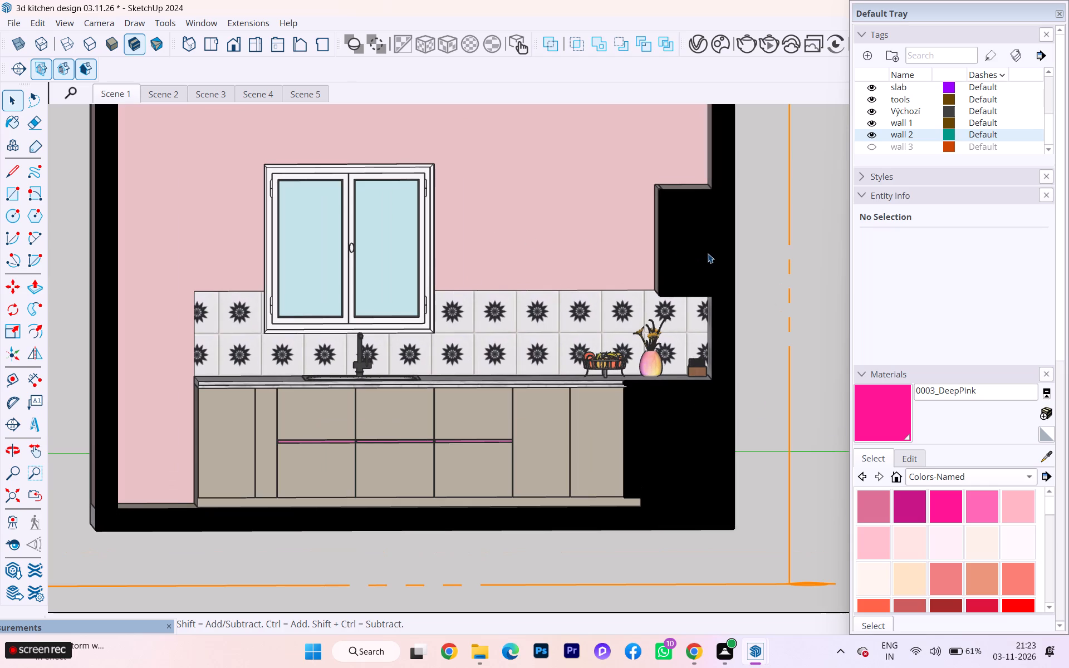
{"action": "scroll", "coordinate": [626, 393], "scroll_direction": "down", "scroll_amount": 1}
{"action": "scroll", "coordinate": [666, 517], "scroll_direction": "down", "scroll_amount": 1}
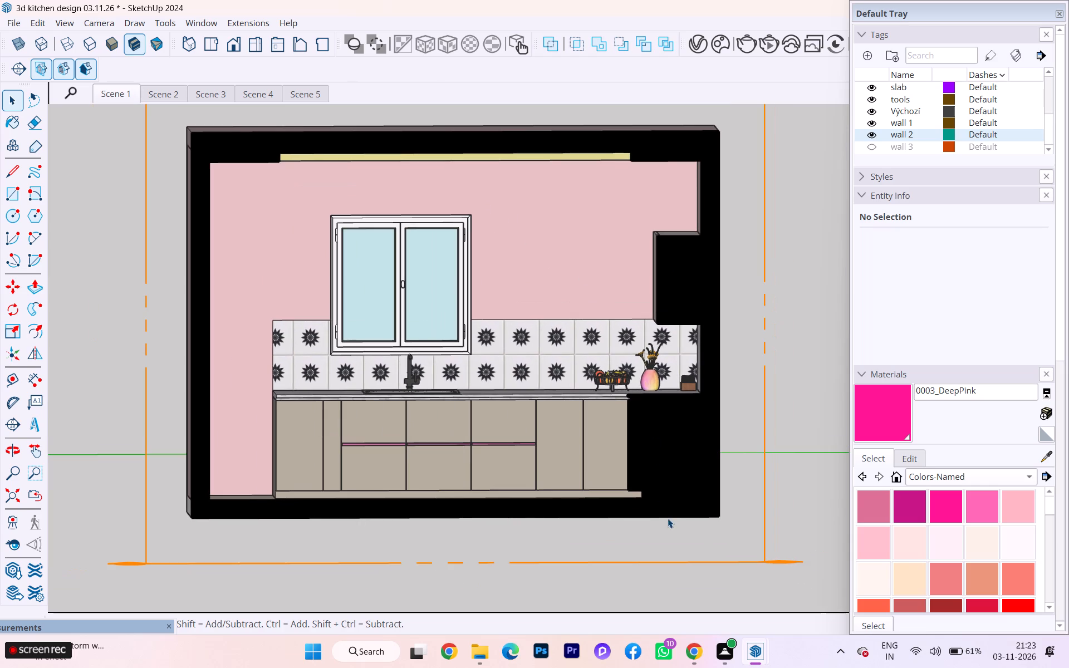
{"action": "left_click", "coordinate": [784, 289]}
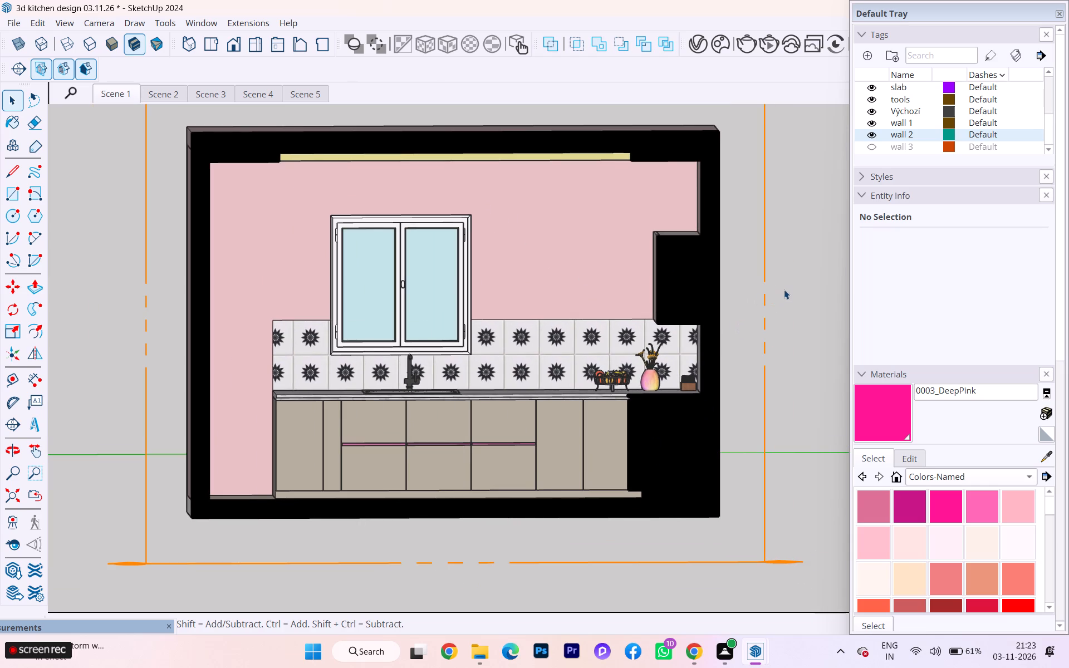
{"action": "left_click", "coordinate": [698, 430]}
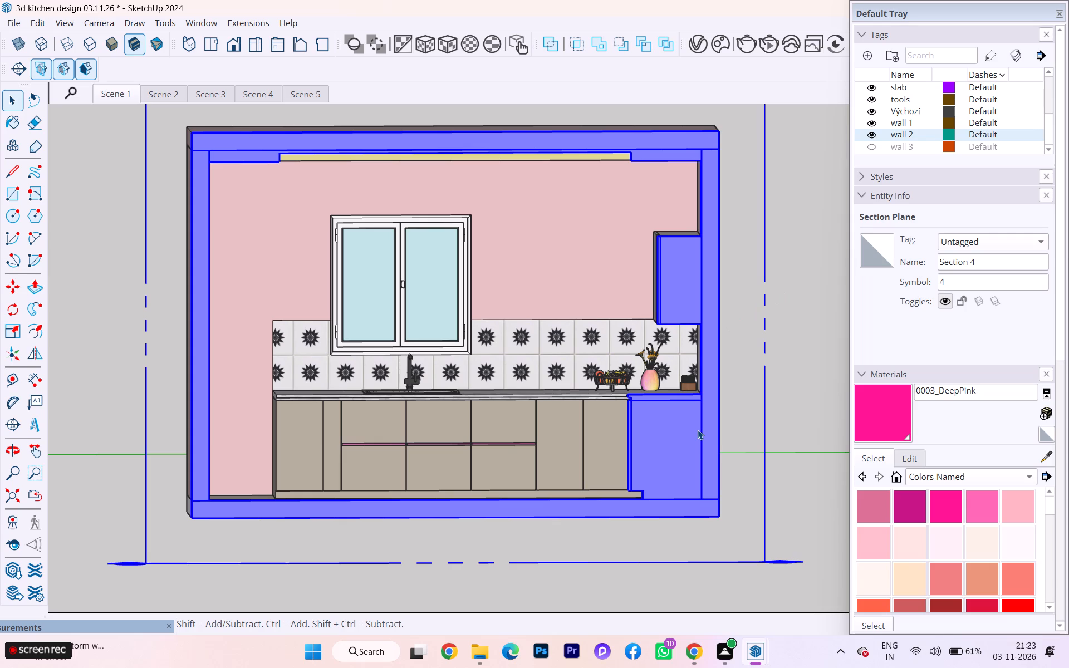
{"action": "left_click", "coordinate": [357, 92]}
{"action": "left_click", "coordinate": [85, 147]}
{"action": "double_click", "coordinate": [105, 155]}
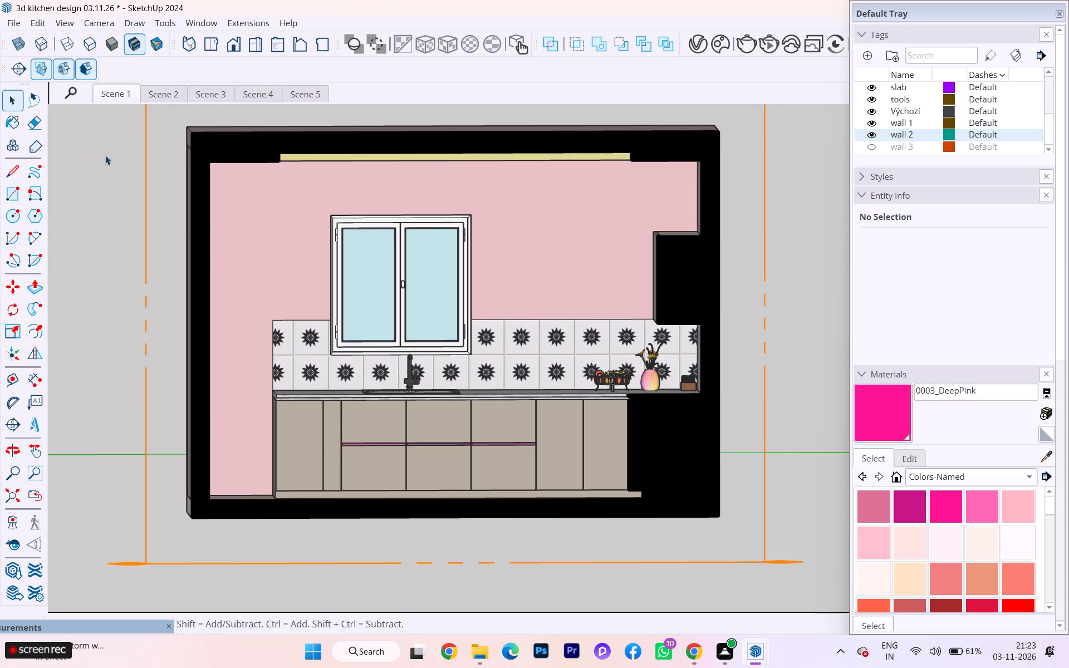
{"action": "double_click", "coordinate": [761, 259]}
Recall the Scene 5 top plan view of the kitchen and add a new scene from it.
{"action": "left_click", "coordinate": [113, 83]}
{"action": "left_click", "coordinate": [119, 91]}
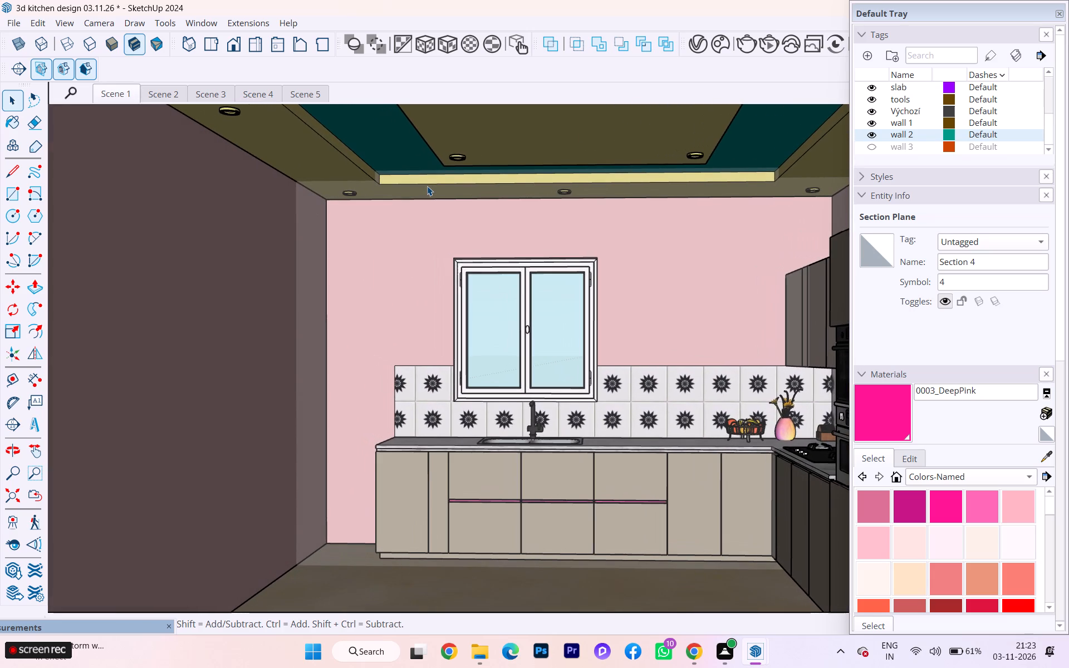
{"action": "left_click", "coordinate": [315, 87]}
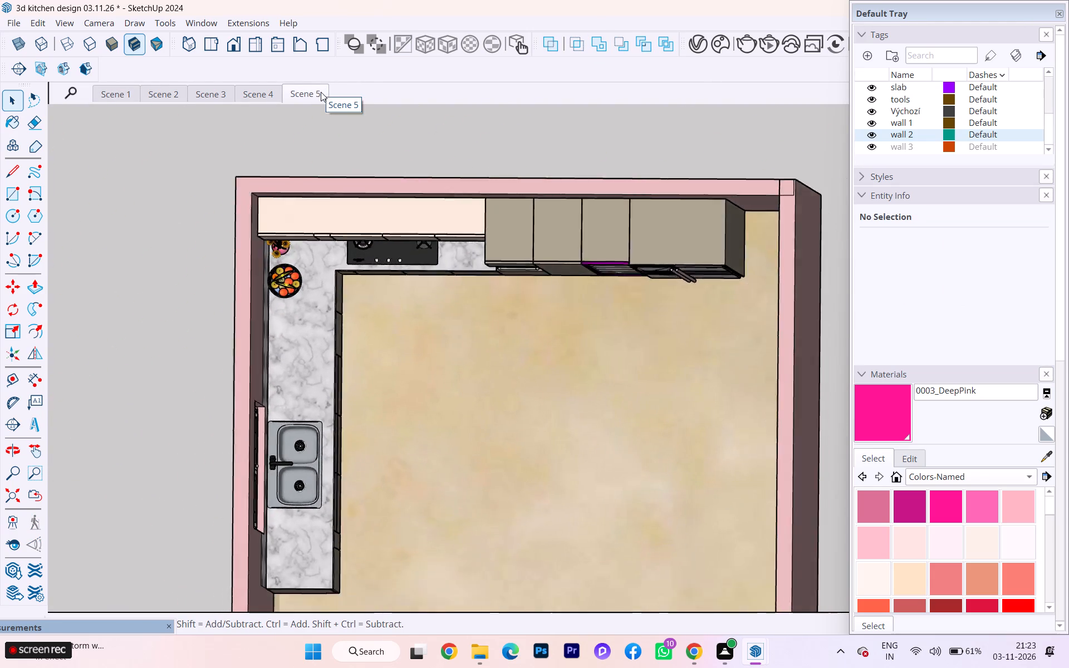
{"action": "right_click", "coordinate": [320, 92]}
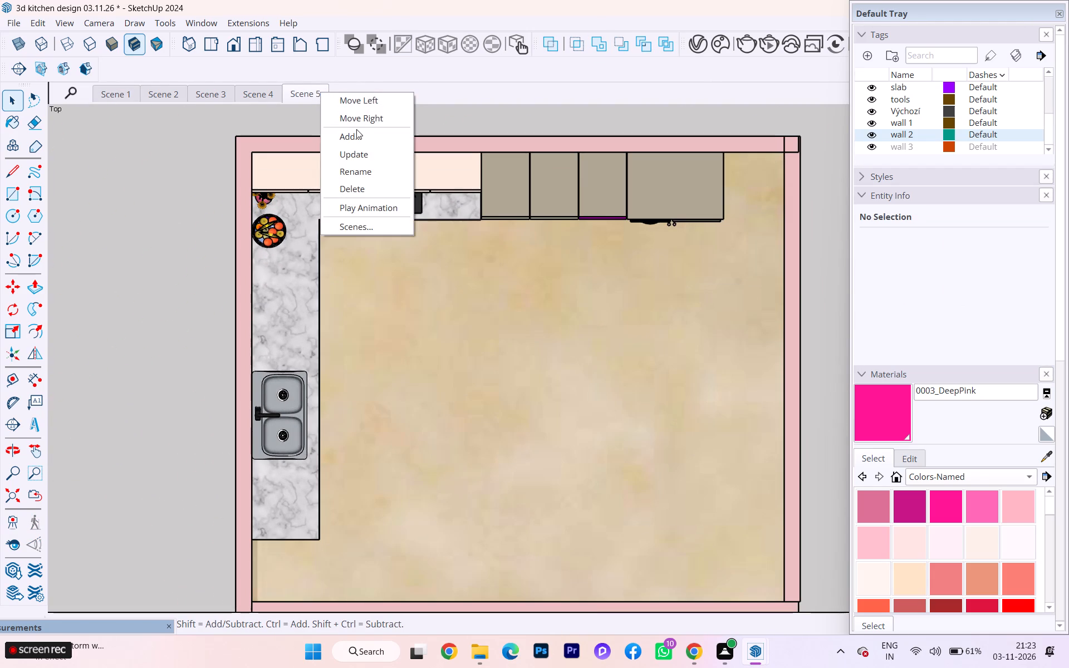
{"action": "left_click", "coordinate": [357, 130]}
{"action": "left_click", "coordinate": [347, 89]}
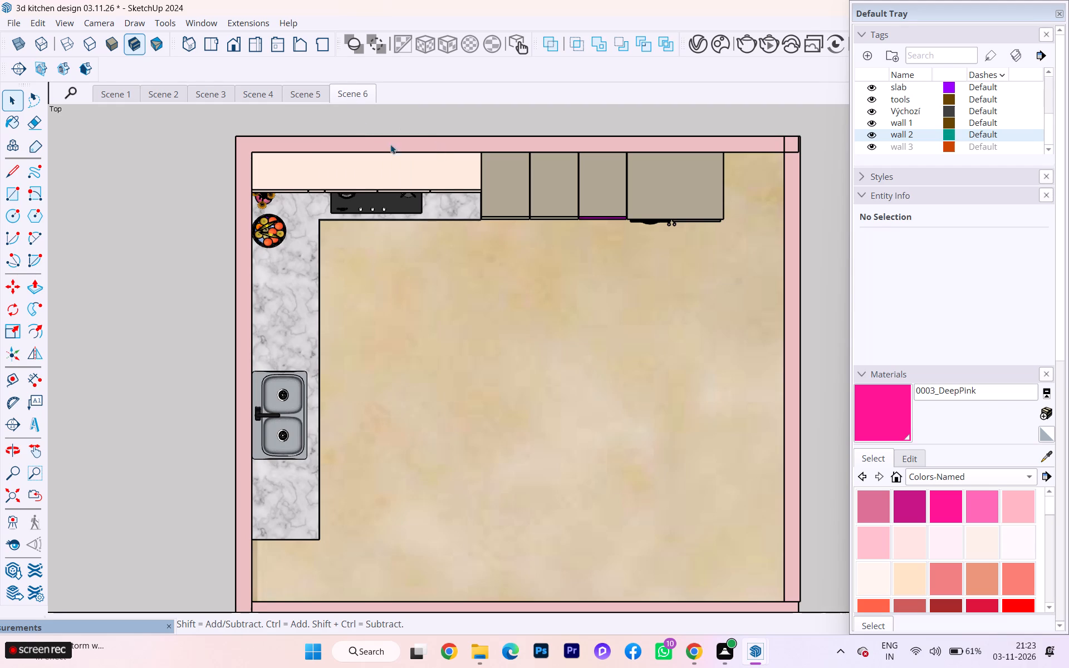
Compare the perspective view in Scene 1 with the top plan views stored in Scene 5 and Scene 6.
{"action": "left_click", "coordinate": [122, 93]}
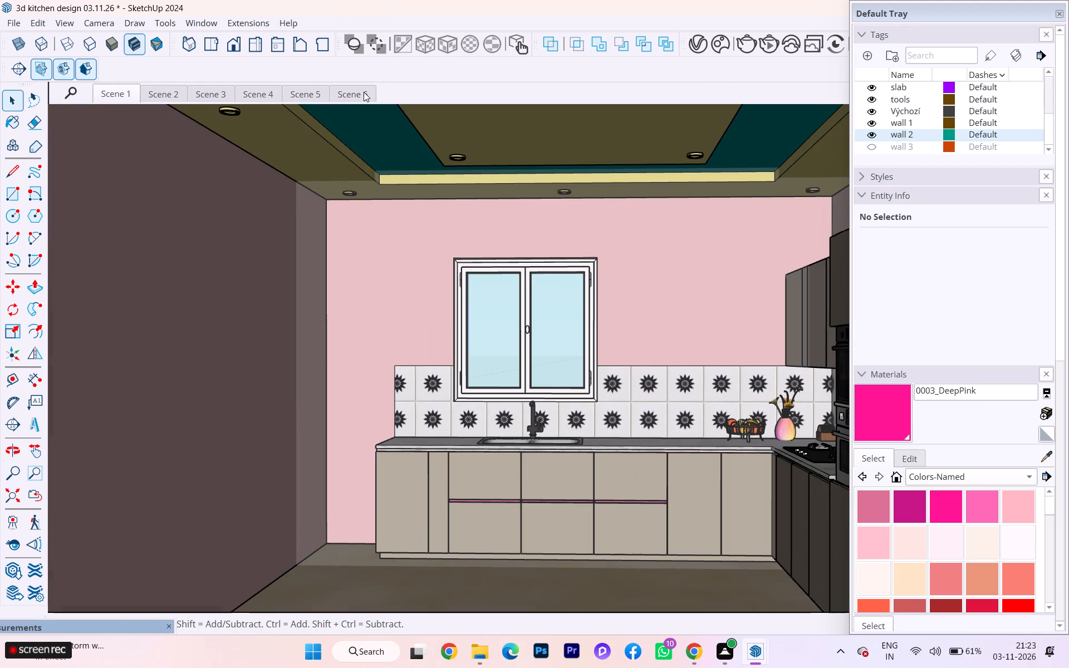
{"action": "scroll", "coordinate": [476, 218], "scroll_direction": "down", "scroll_amount": 4}
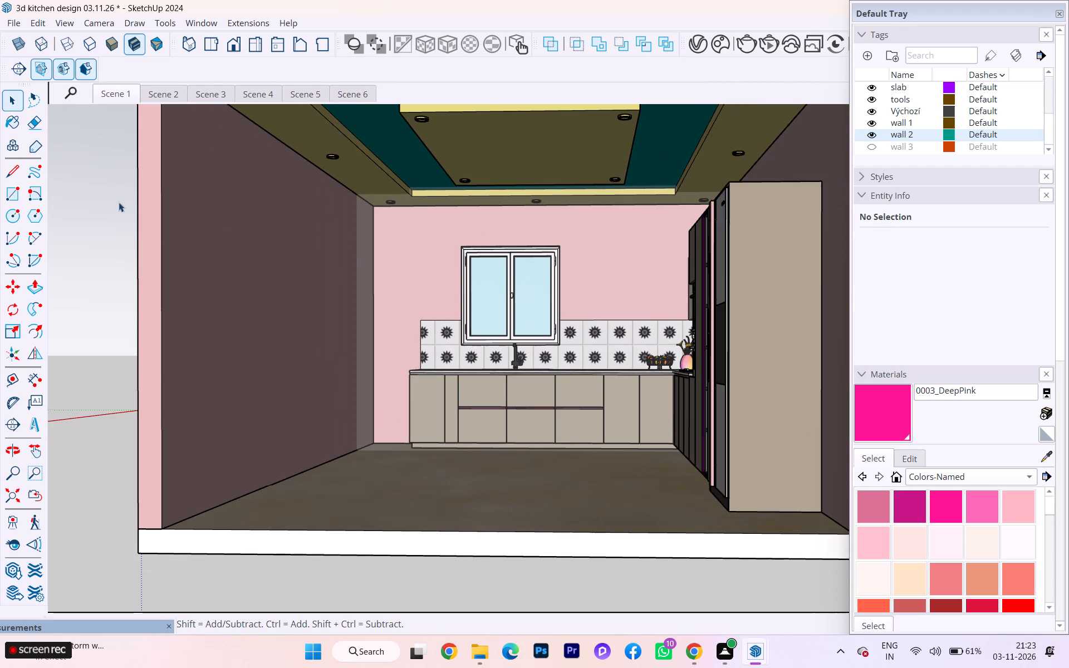
{"action": "left_click", "coordinate": [104, 188]}
{"action": "left_click", "coordinate": [365, 99]}
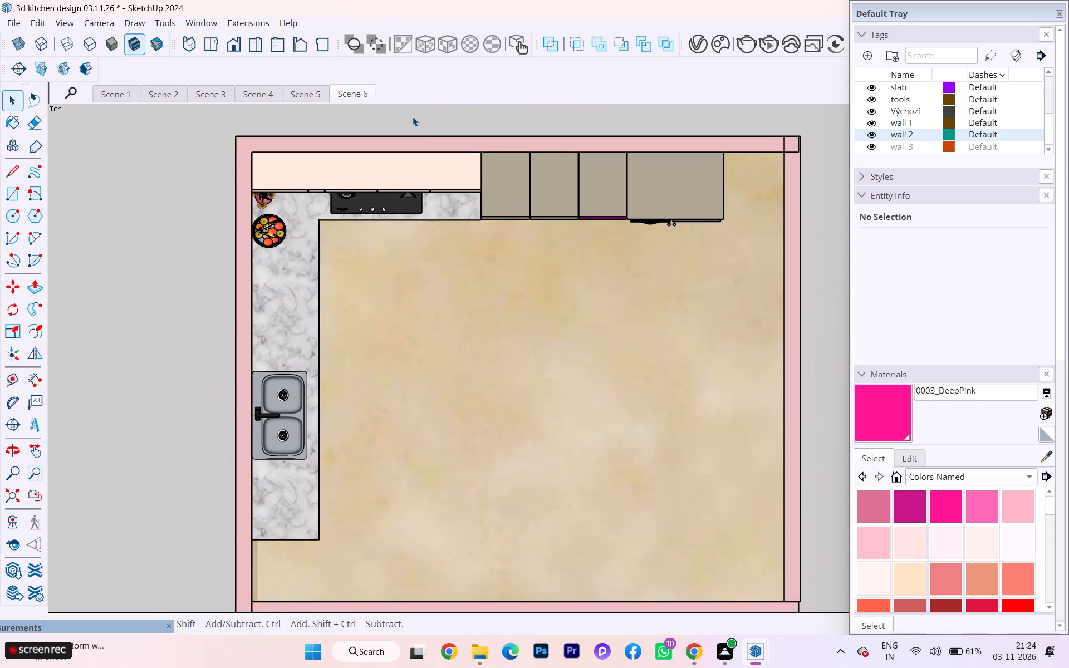
{"action": "left_click", "coordinate": [320, 99]}
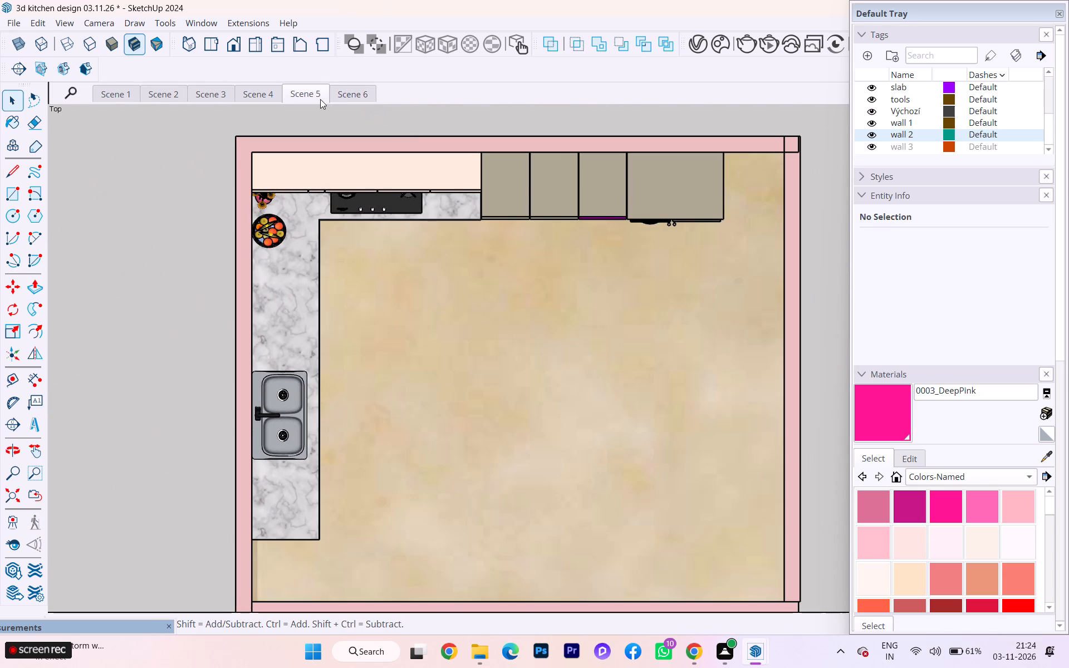
{"action": "left_click", "coordinate": [346, 97]}
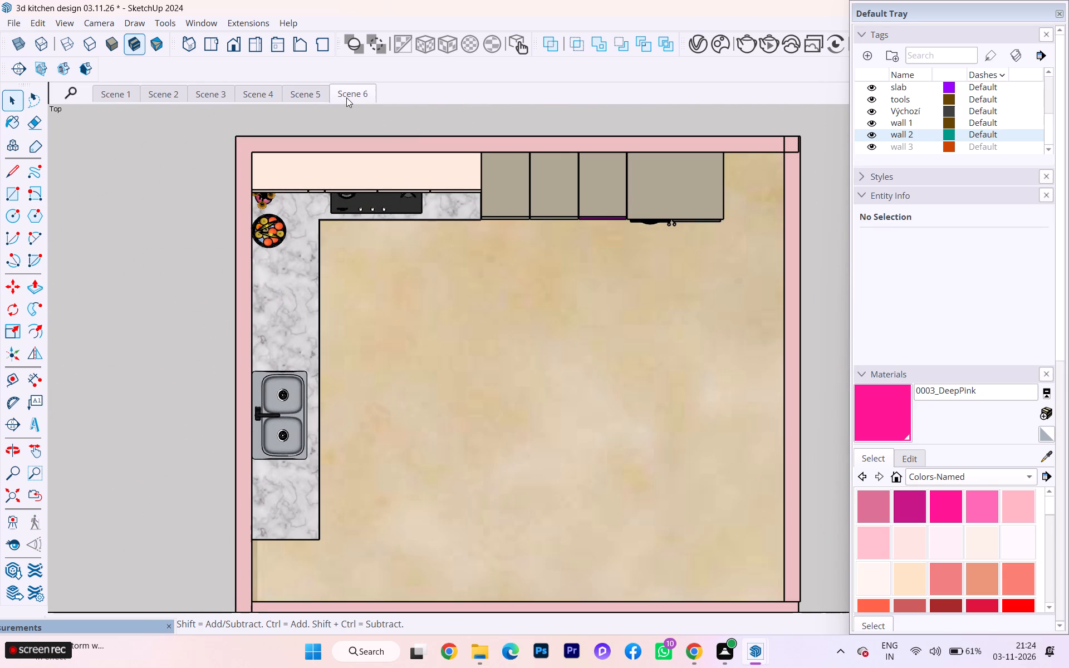
Inspect the kitchen in the front and right standard views, then return to the top view with the whole room framed.
{"action": "left_click", "coordinate": [214, 42]}
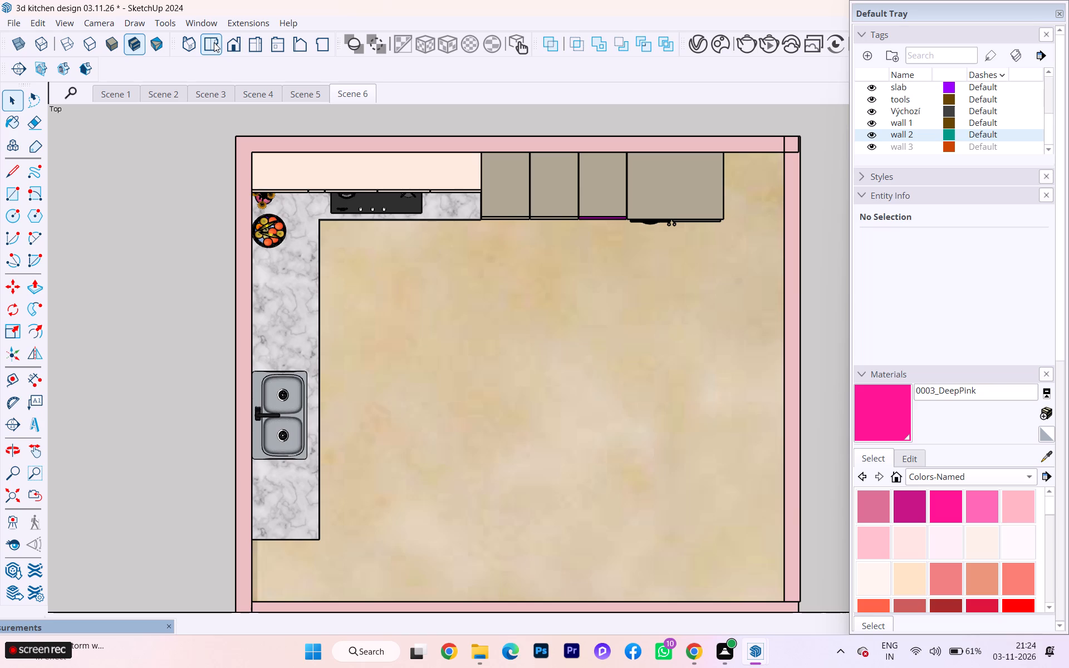
{"action": "left_click", "coordinate": [241, 48]}
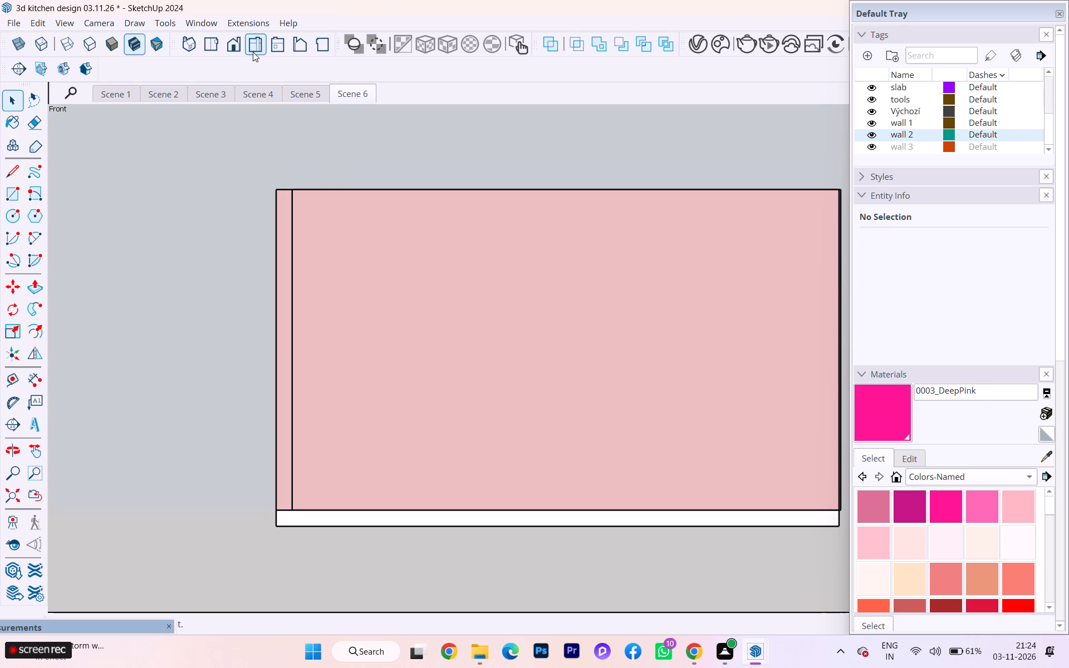
{"action": "left_click", "coordinate": [253, 52]}
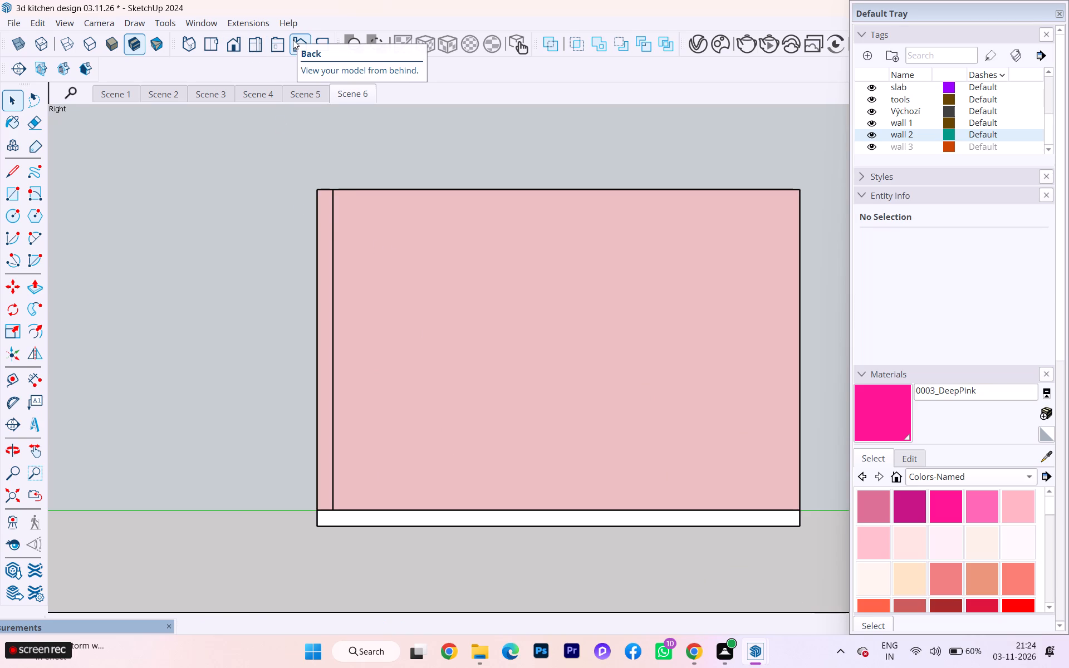
{"action": "left_click", "coordinate": [214, 35]}
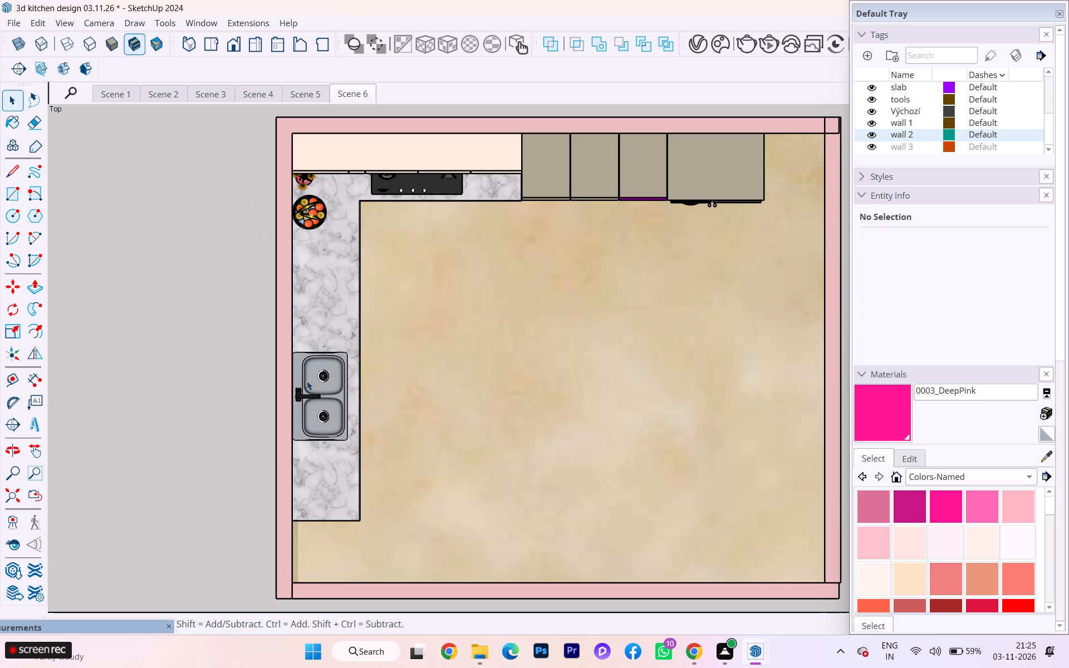
{"action": "scroll", "coordinate": [257, 369], "scroll_direction": "down", "scroll_amount": 2}
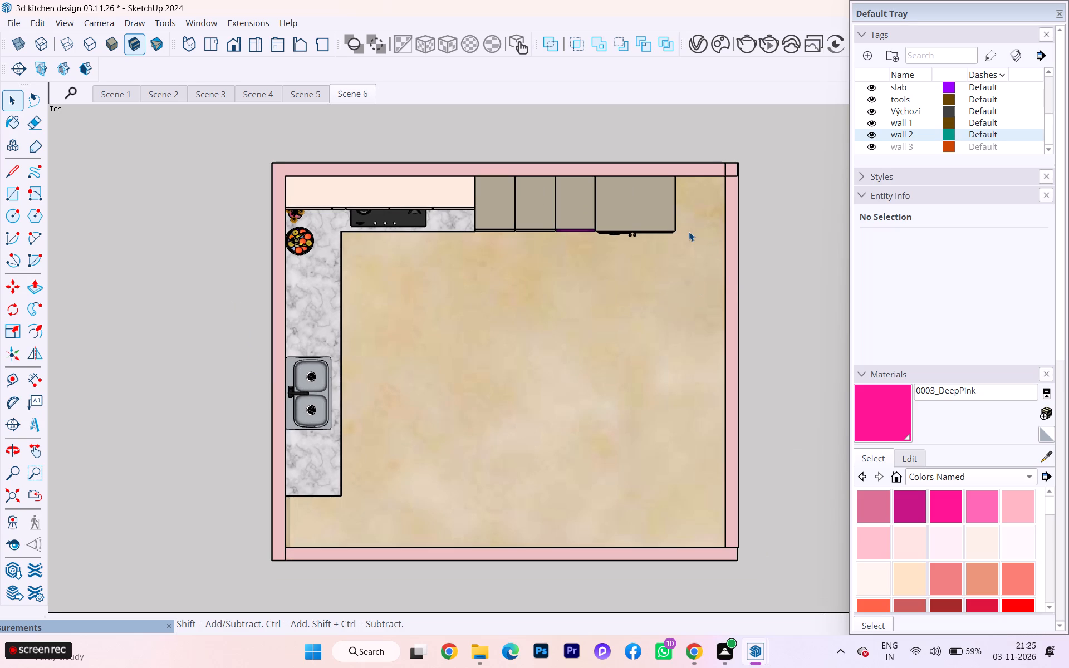
{"action": "scroll", "coordinate": [689, 232], "scroll_direction": "up", "scroll_amount": 1}
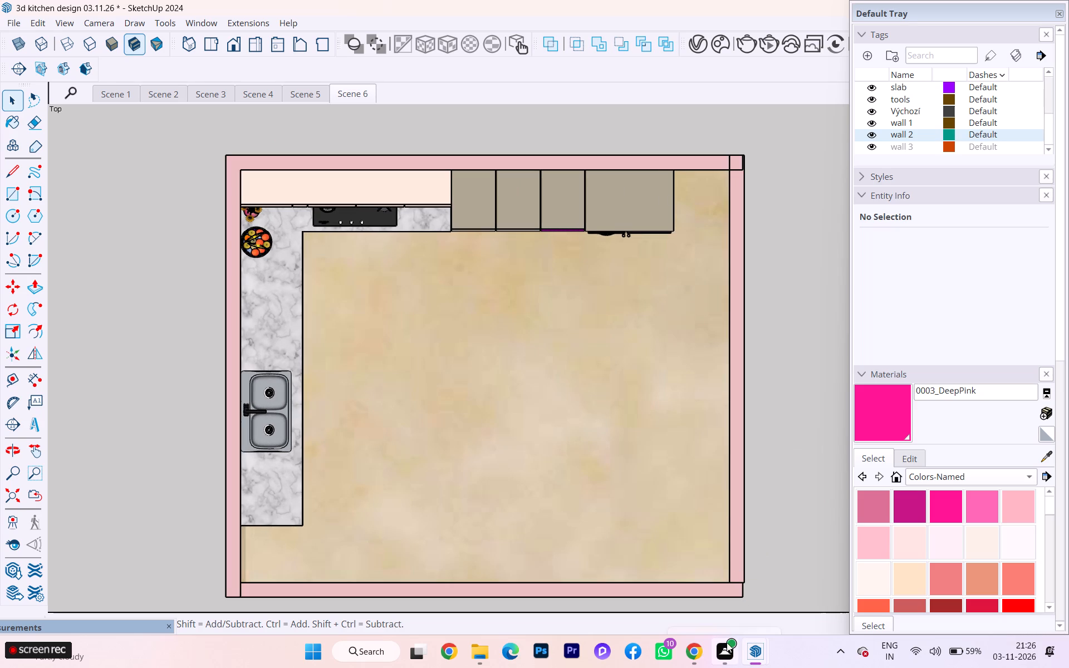
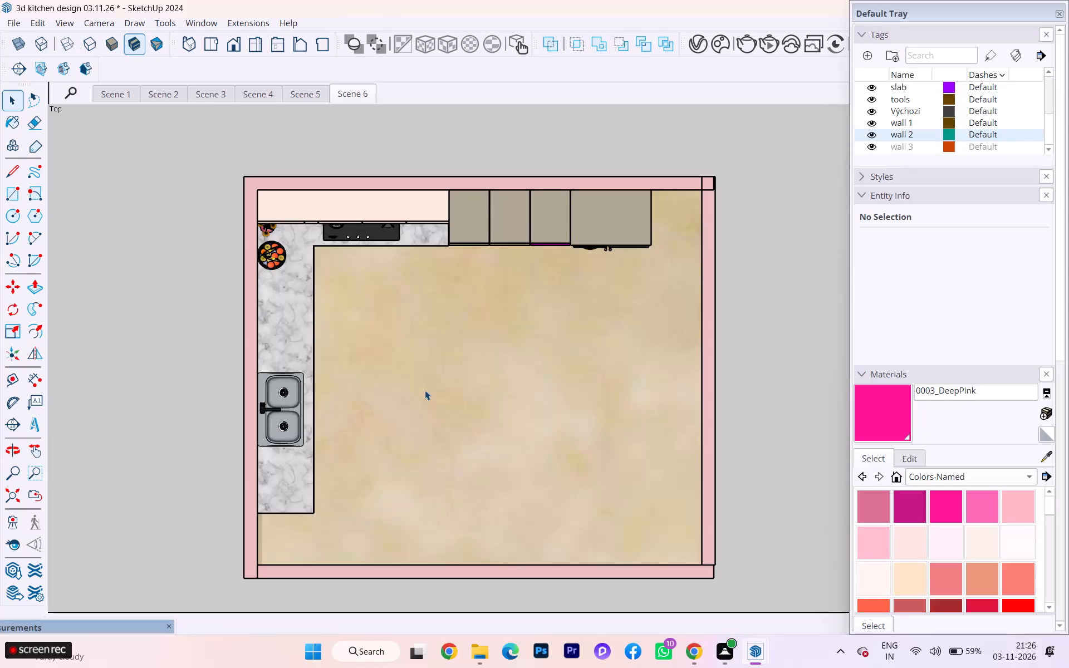
Display the top plan in the Hidden Line style and update Scene 6, saving the change as a new style.
{"action": "scroll", "coordinate": [417, 371], "scroll_direction": "up", "scroll_amount": 2}
{"action": "scroll", "coordinate": [188, 269], "scroll_direction": "down", "scroll_amount": 1}
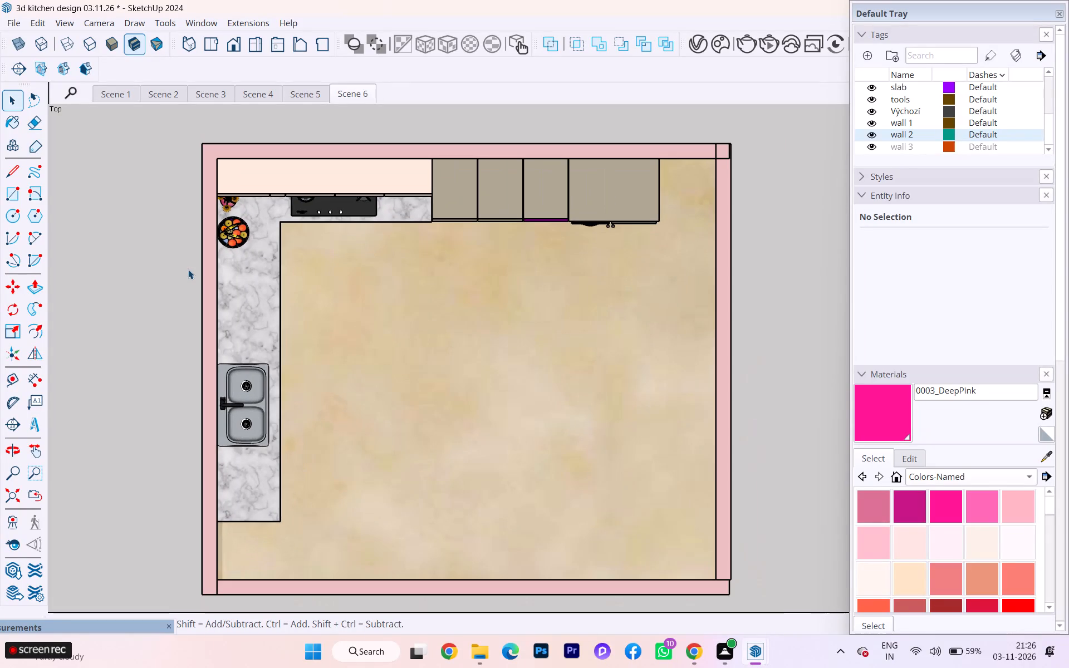
{"action": "scroll", "coordinate": [354, 307], "scroll_direction": "up", "scroll_amount": 1}
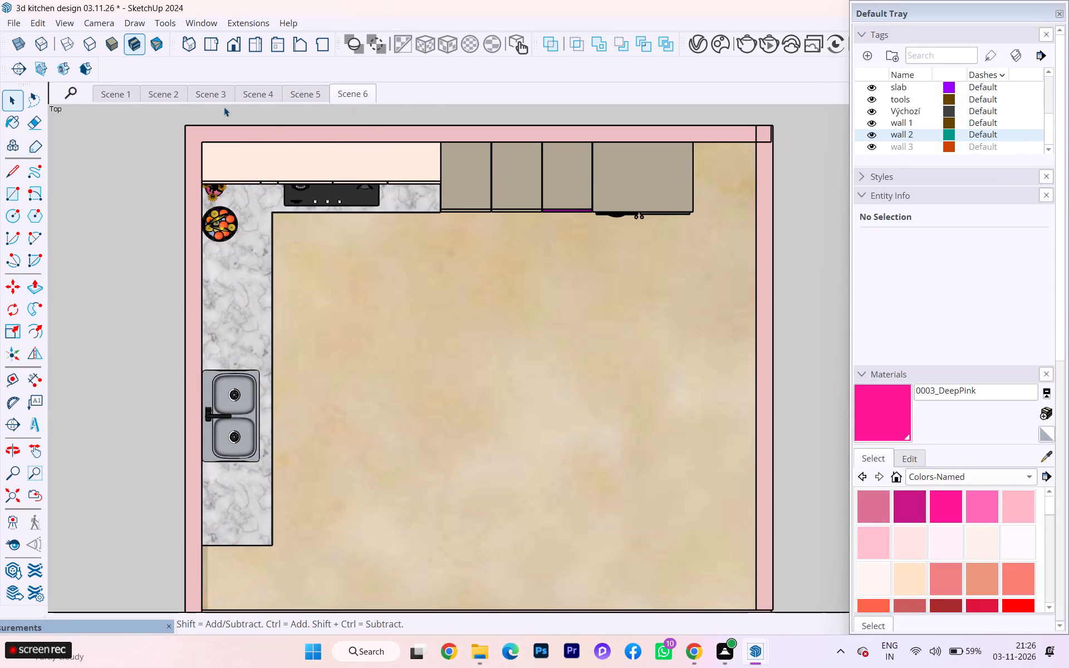
{"action": "left_click", "coordinate": [133, 50]}
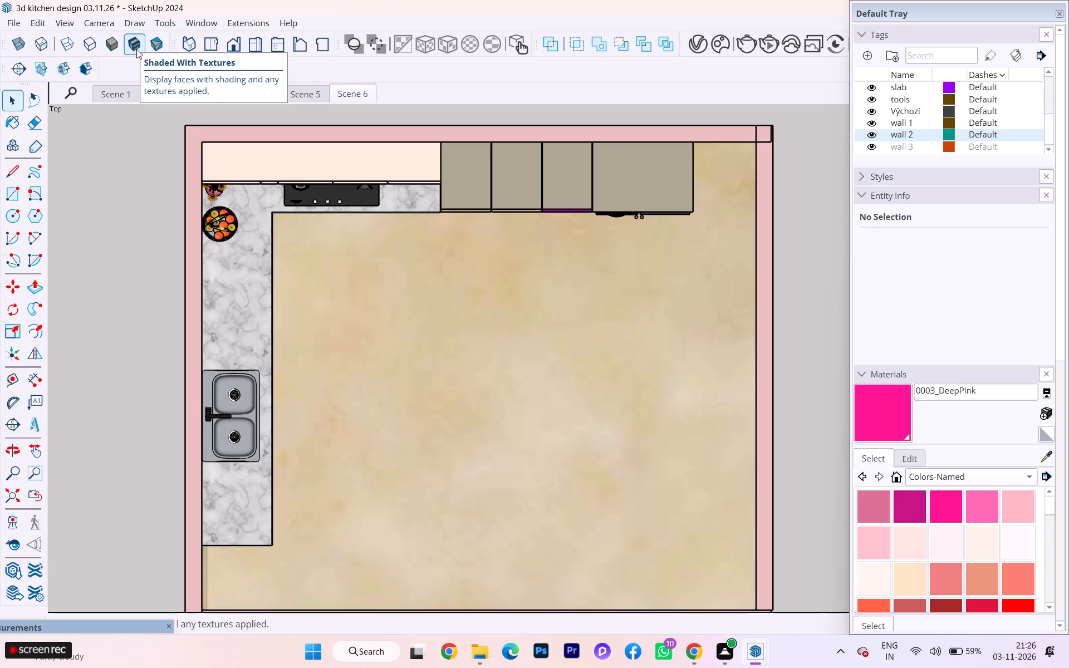
{"action": "left_click", "coordinate": [100, 50]}
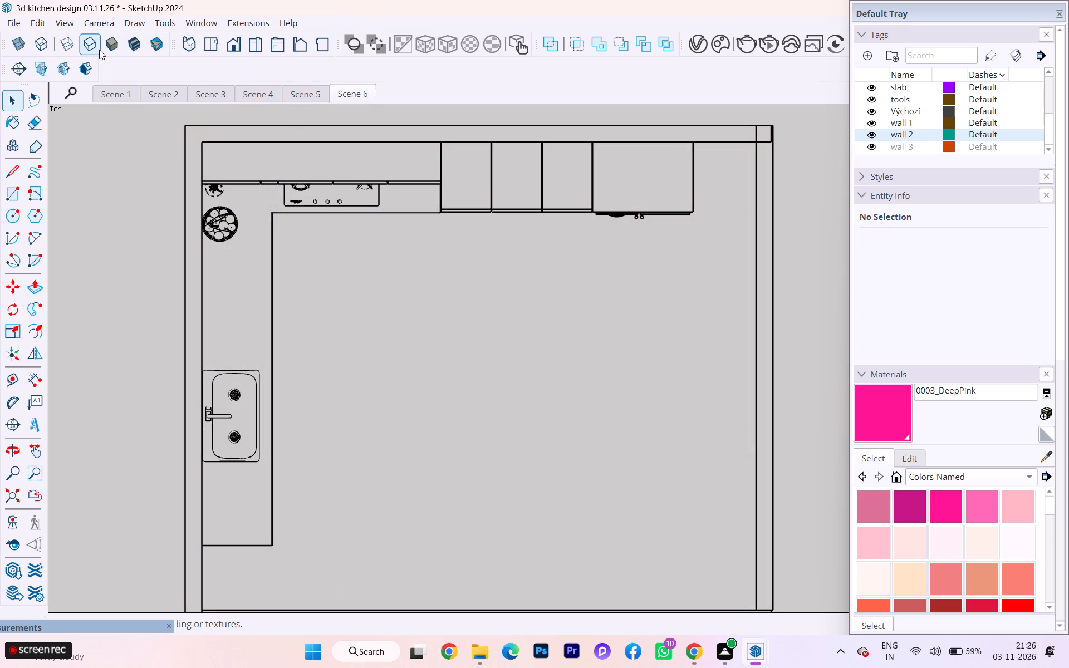
{"action": "scroll", "coordinate": [410, 258], "scroll_direction": "up", "scroll_amount": 1}
{"action": "scroll", "coordinate": [411, 258], "scroll_direction": "down", "scroll_amount": 1}
{"action": "scroll", "coordinate": [417, 250], "scroll_direction": "up", "scroll_amount": 3}
{"action": "scroll", "coordinate": [416, 246], "scroll_direction": "down", "scroll_amount": 1}
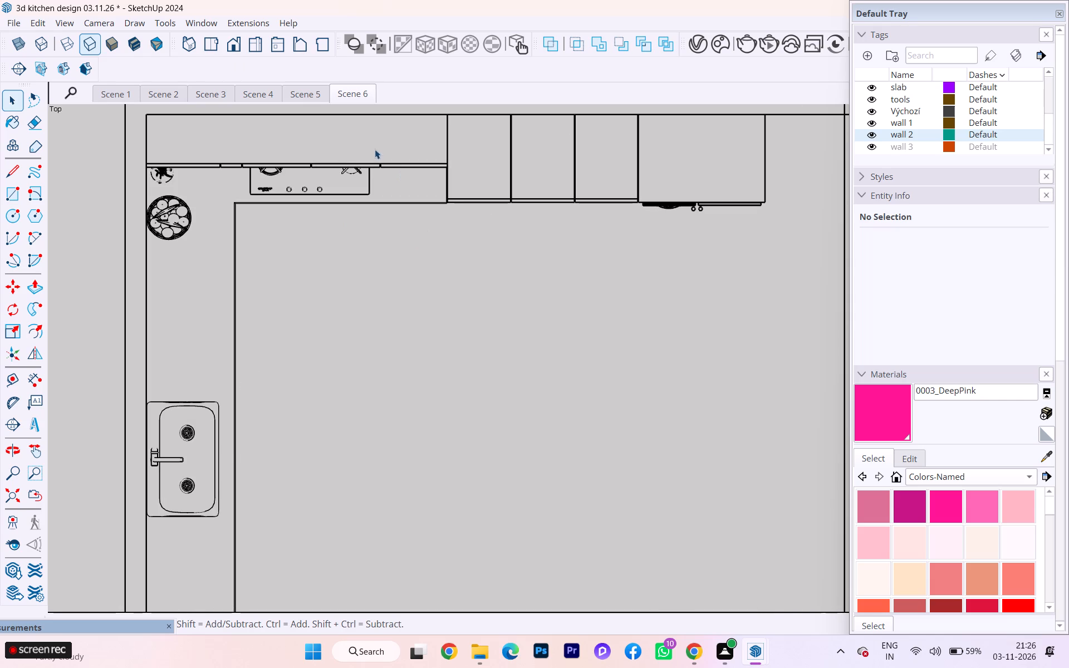
{"action": "right_click", "coordinate": [360, 97]}
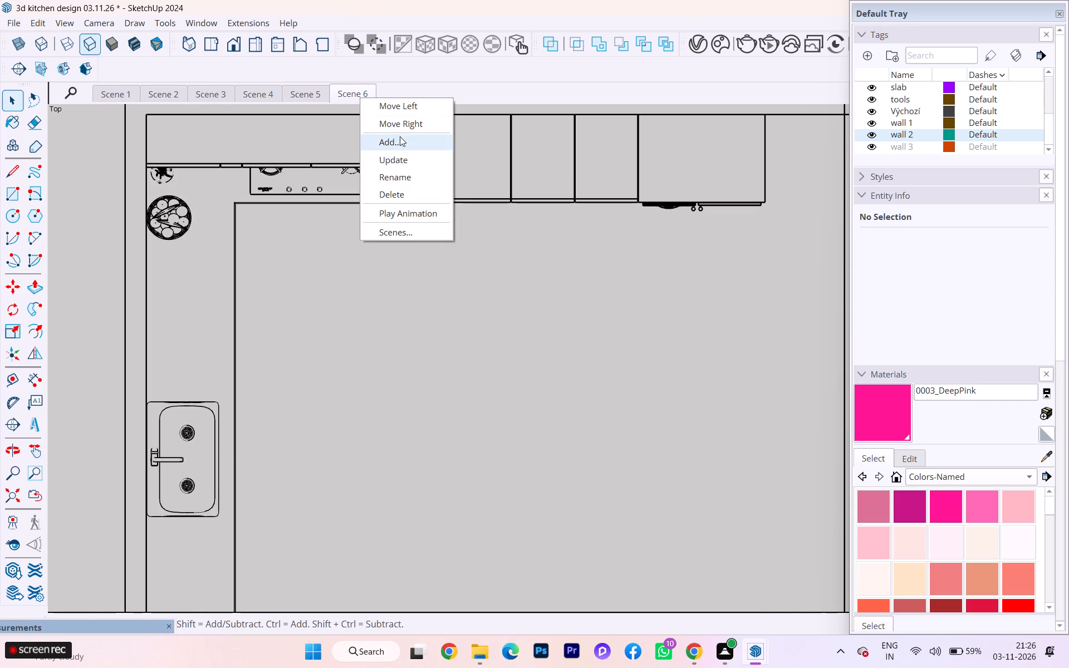
{"action": "left_click", "coordinate": [401, 156]}
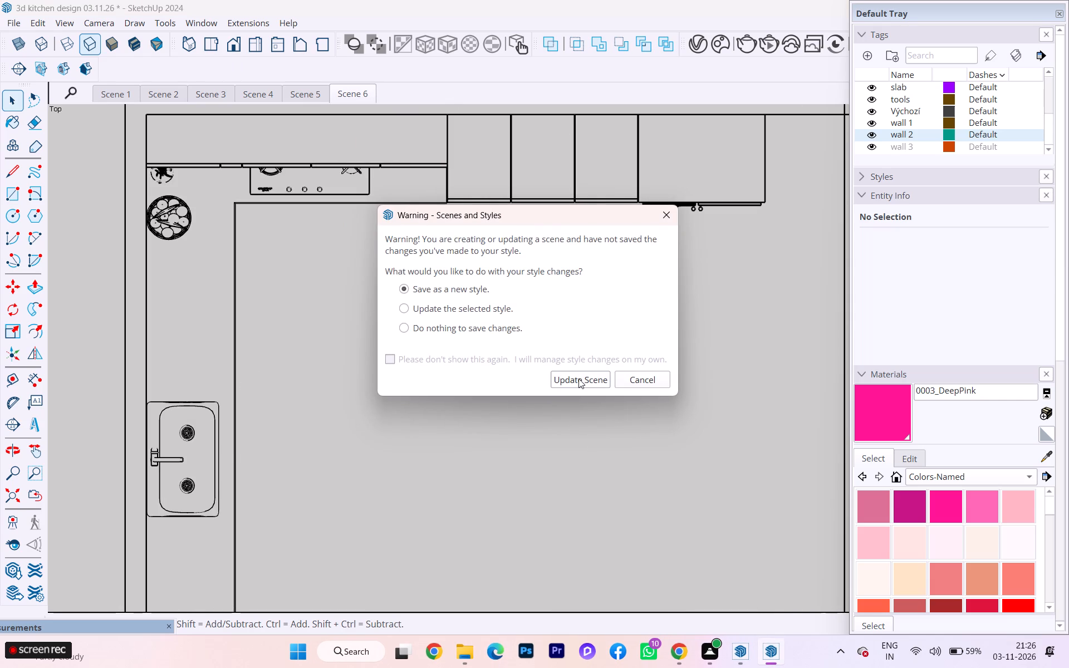
{"action": "left_click", "coordinate": [578, 379]}
Add a new scene after Scene 6 from the hidden-line top plan.
{"action": "right_click", "coordinate": [359, 97]}
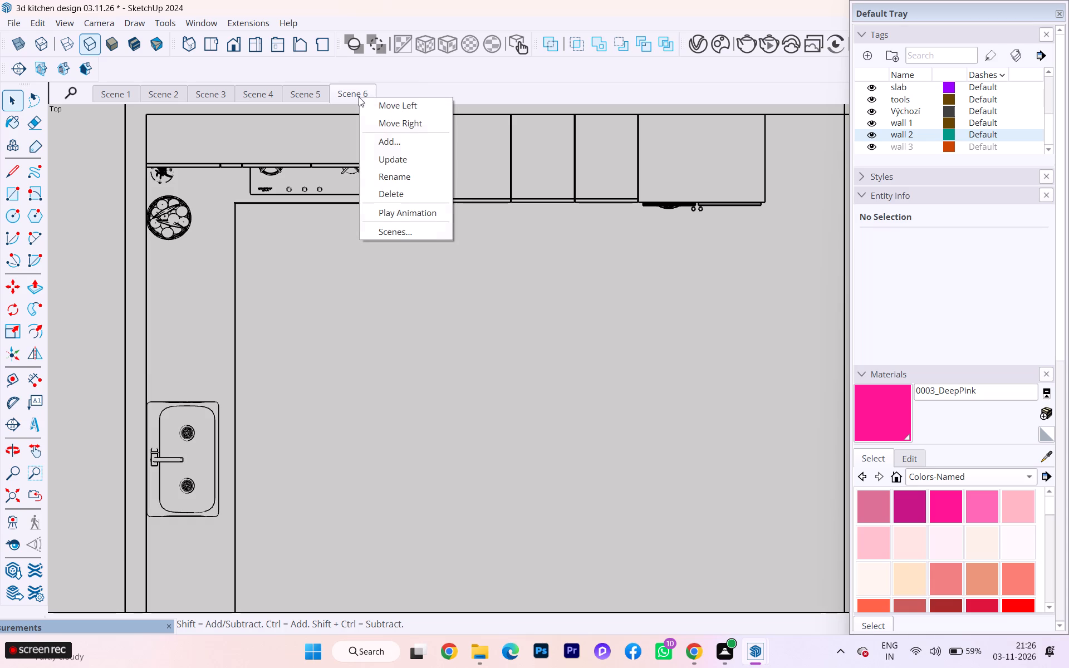
{"action": "left_click", "coordinate": [415, 135]}
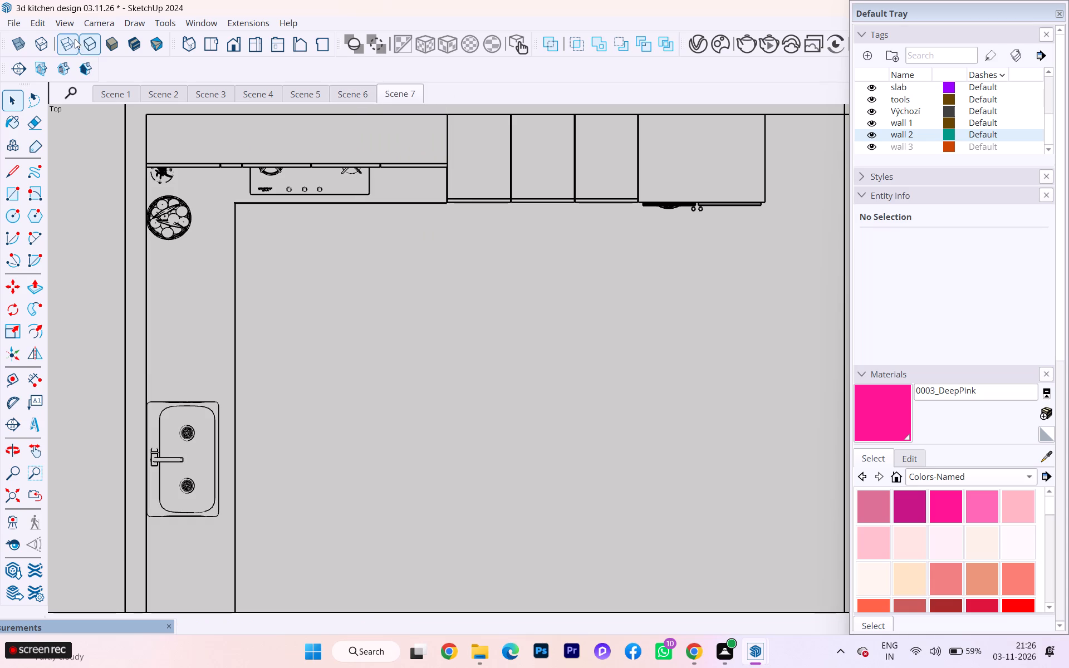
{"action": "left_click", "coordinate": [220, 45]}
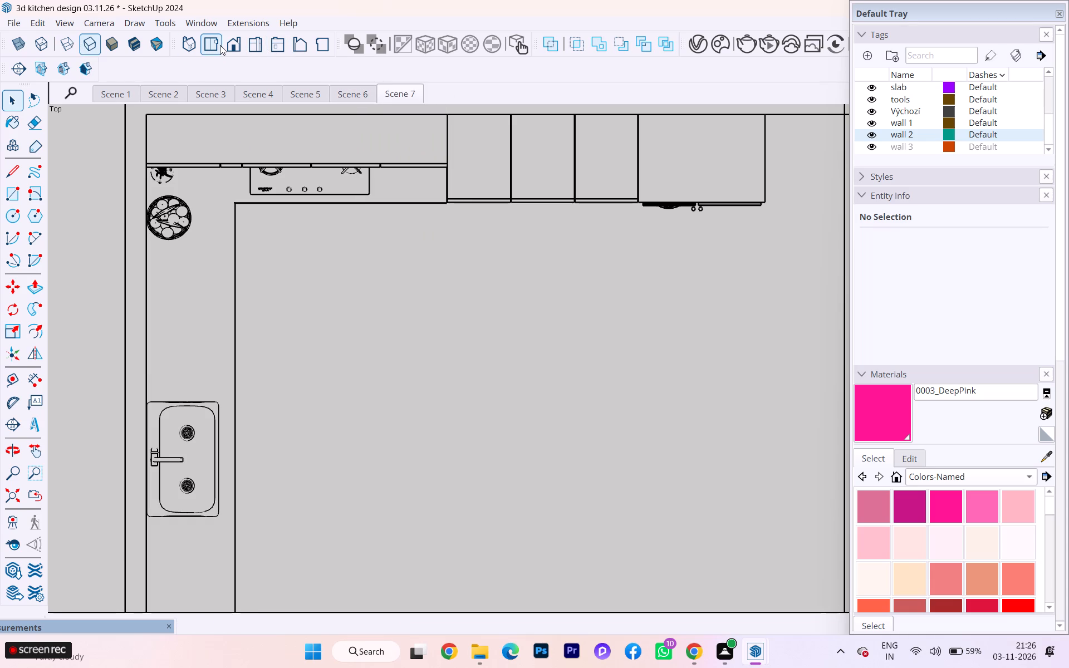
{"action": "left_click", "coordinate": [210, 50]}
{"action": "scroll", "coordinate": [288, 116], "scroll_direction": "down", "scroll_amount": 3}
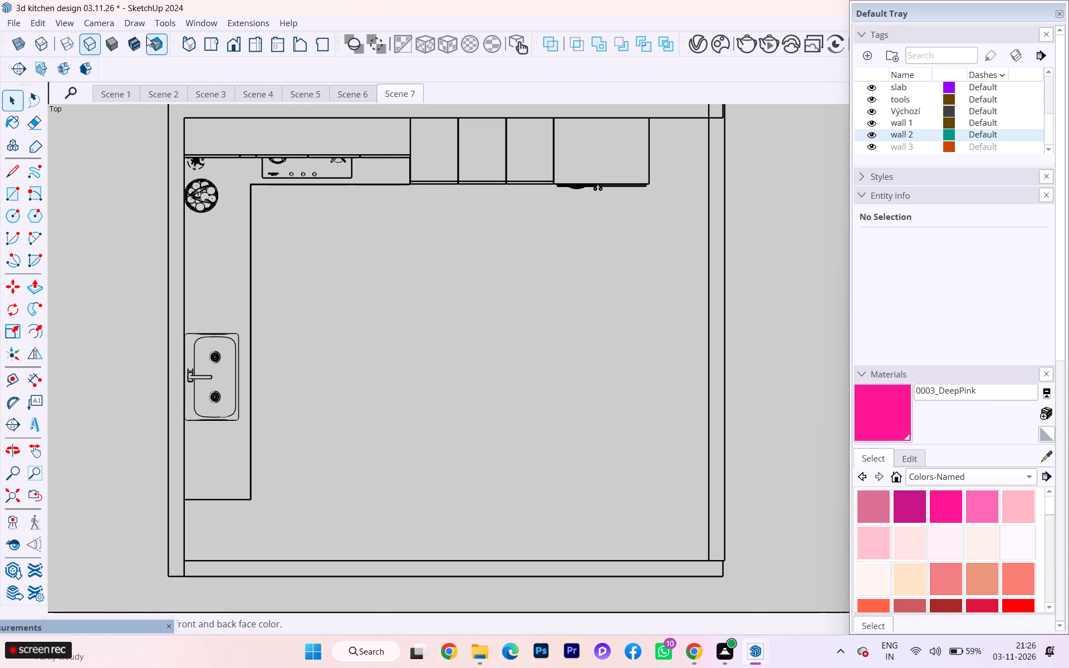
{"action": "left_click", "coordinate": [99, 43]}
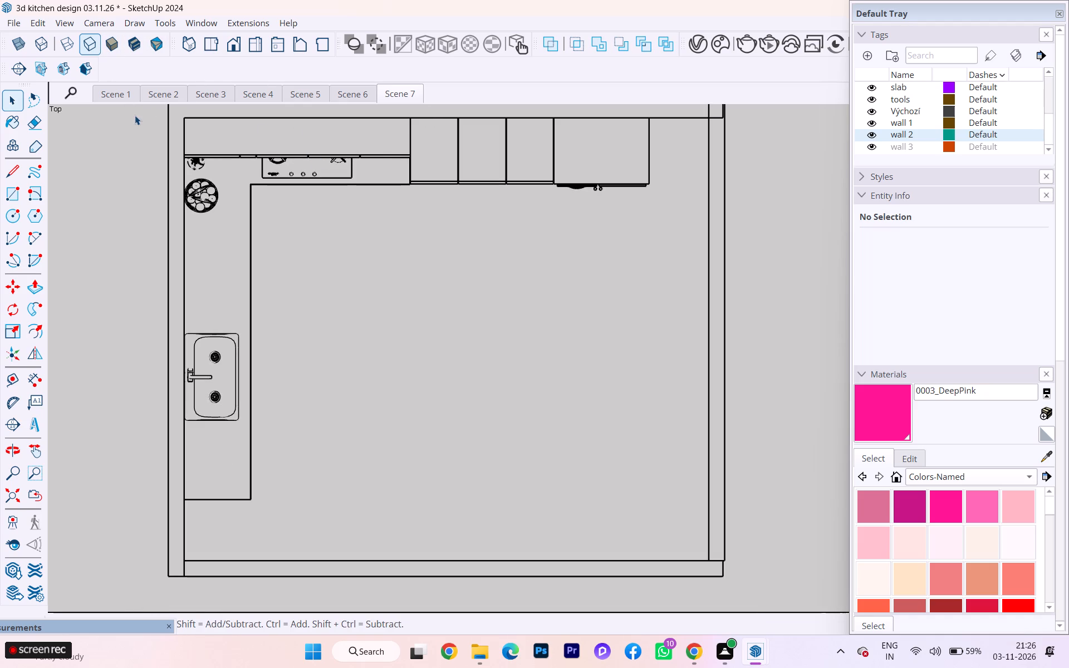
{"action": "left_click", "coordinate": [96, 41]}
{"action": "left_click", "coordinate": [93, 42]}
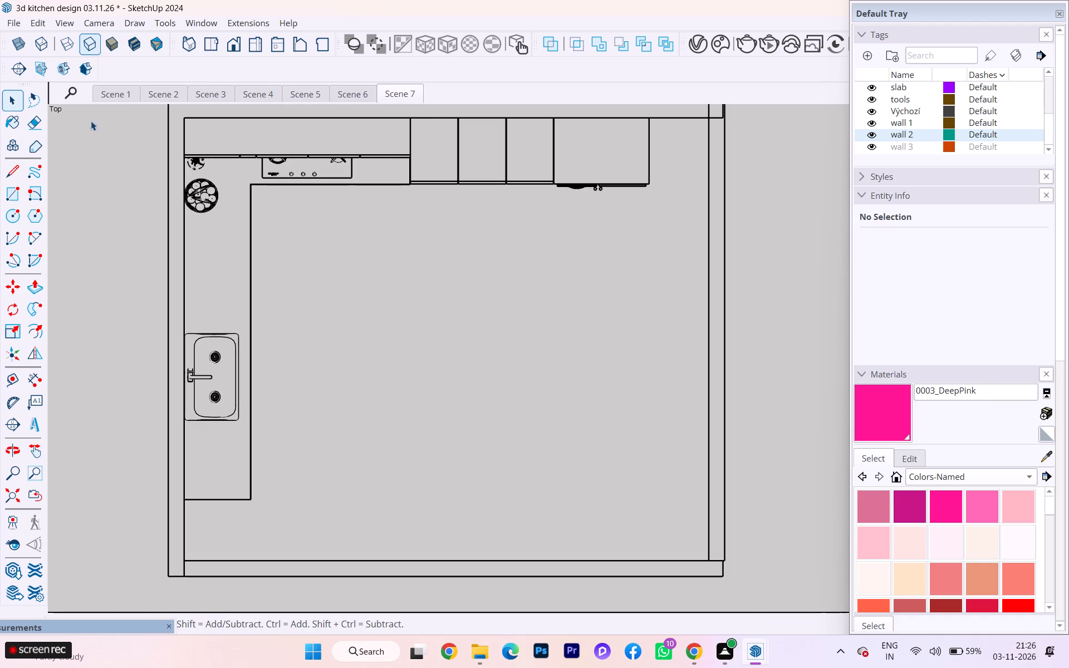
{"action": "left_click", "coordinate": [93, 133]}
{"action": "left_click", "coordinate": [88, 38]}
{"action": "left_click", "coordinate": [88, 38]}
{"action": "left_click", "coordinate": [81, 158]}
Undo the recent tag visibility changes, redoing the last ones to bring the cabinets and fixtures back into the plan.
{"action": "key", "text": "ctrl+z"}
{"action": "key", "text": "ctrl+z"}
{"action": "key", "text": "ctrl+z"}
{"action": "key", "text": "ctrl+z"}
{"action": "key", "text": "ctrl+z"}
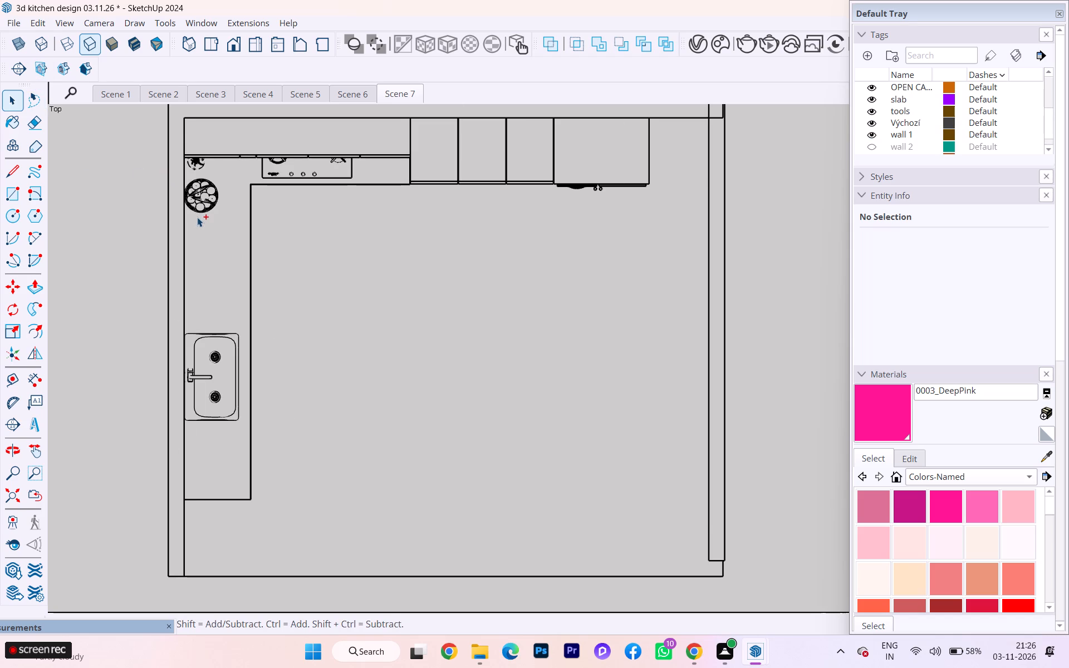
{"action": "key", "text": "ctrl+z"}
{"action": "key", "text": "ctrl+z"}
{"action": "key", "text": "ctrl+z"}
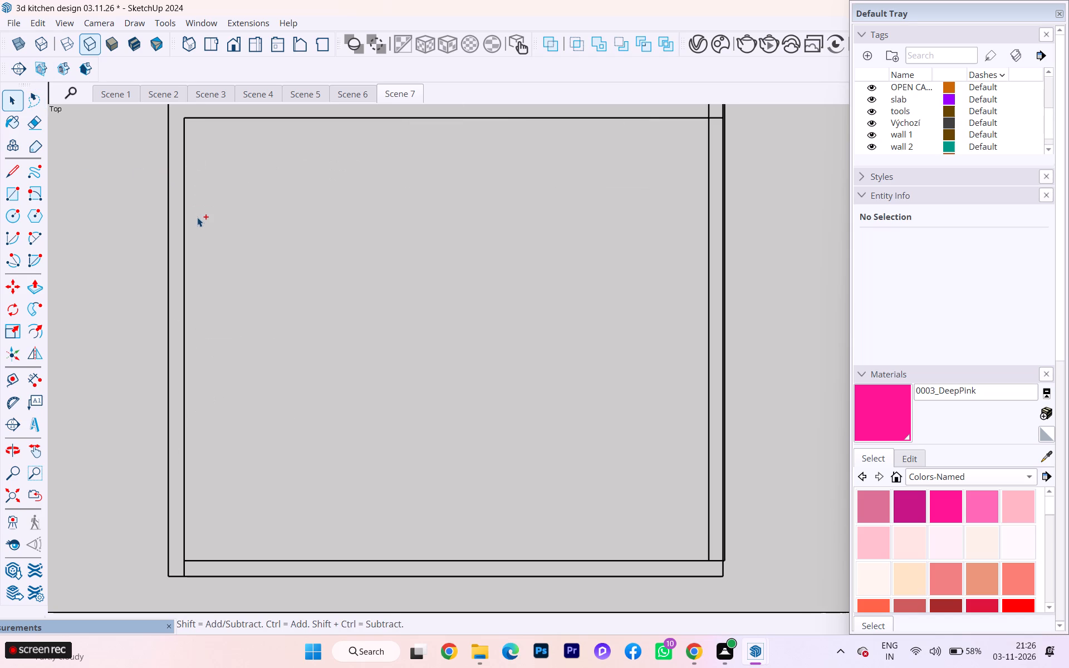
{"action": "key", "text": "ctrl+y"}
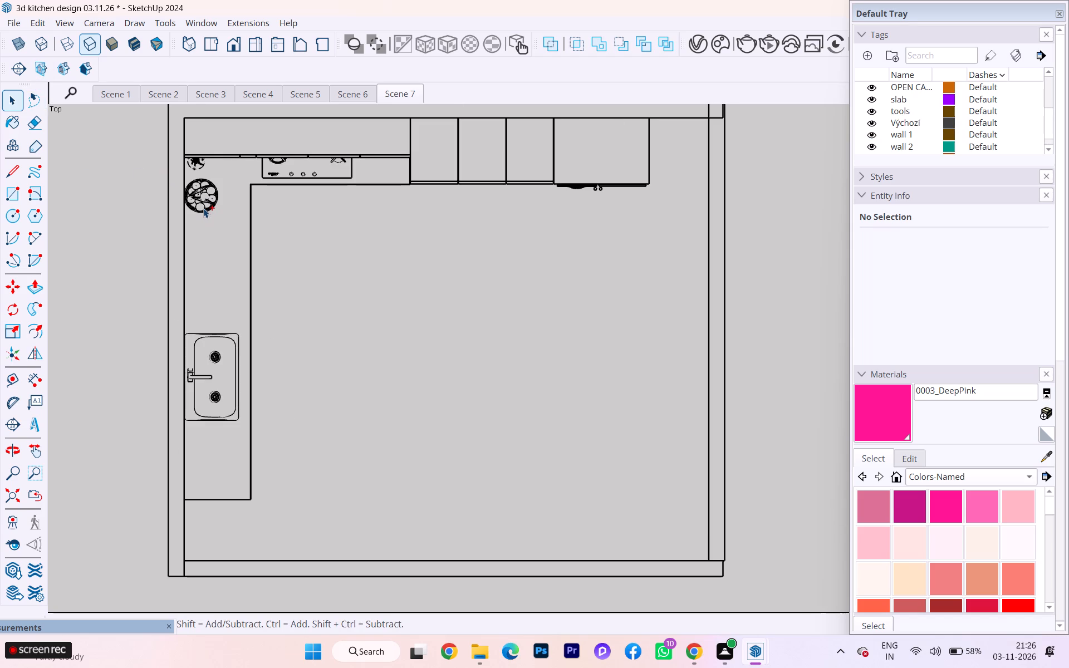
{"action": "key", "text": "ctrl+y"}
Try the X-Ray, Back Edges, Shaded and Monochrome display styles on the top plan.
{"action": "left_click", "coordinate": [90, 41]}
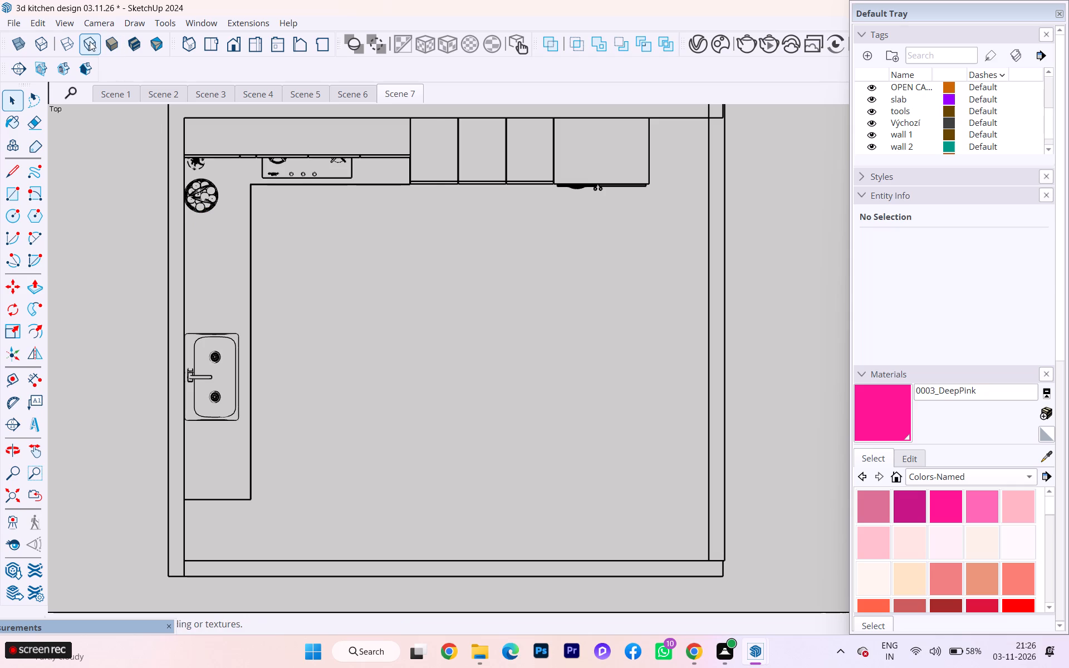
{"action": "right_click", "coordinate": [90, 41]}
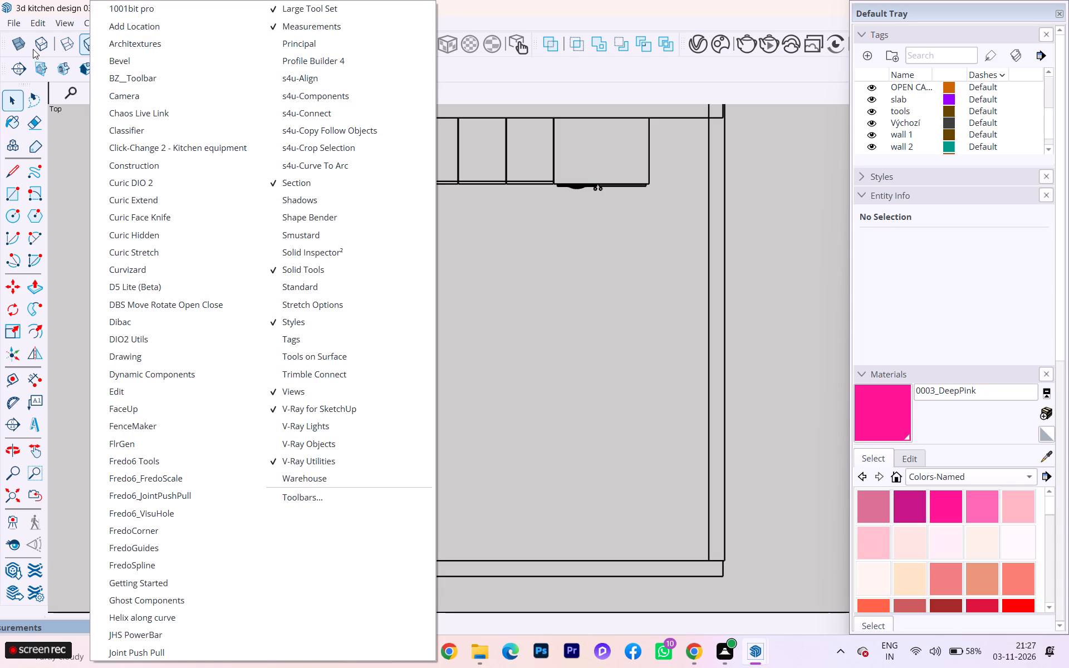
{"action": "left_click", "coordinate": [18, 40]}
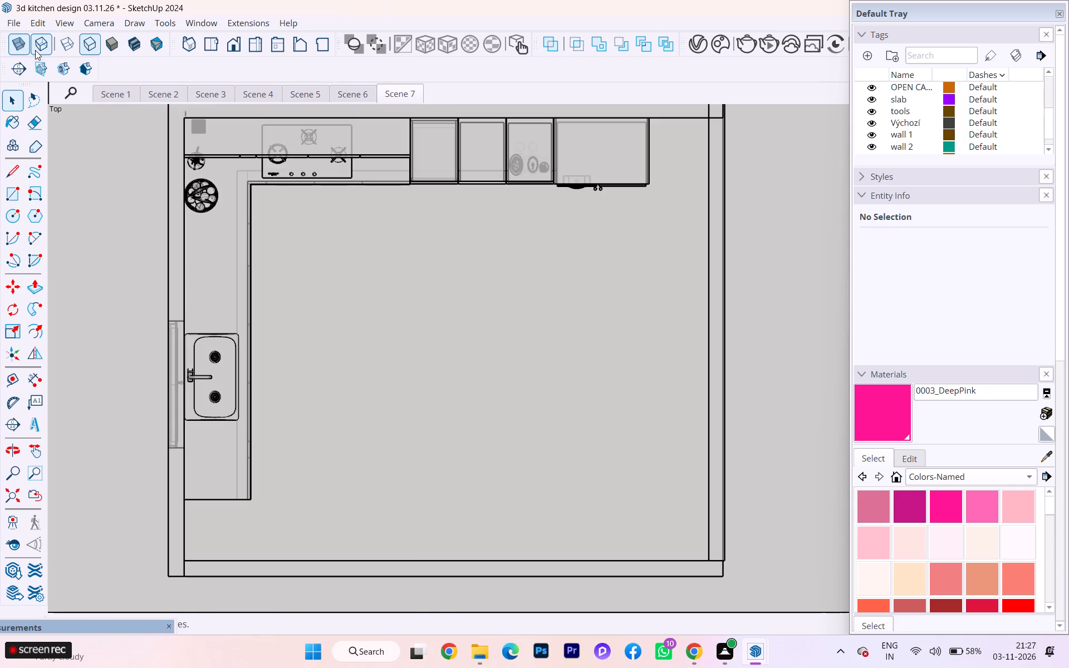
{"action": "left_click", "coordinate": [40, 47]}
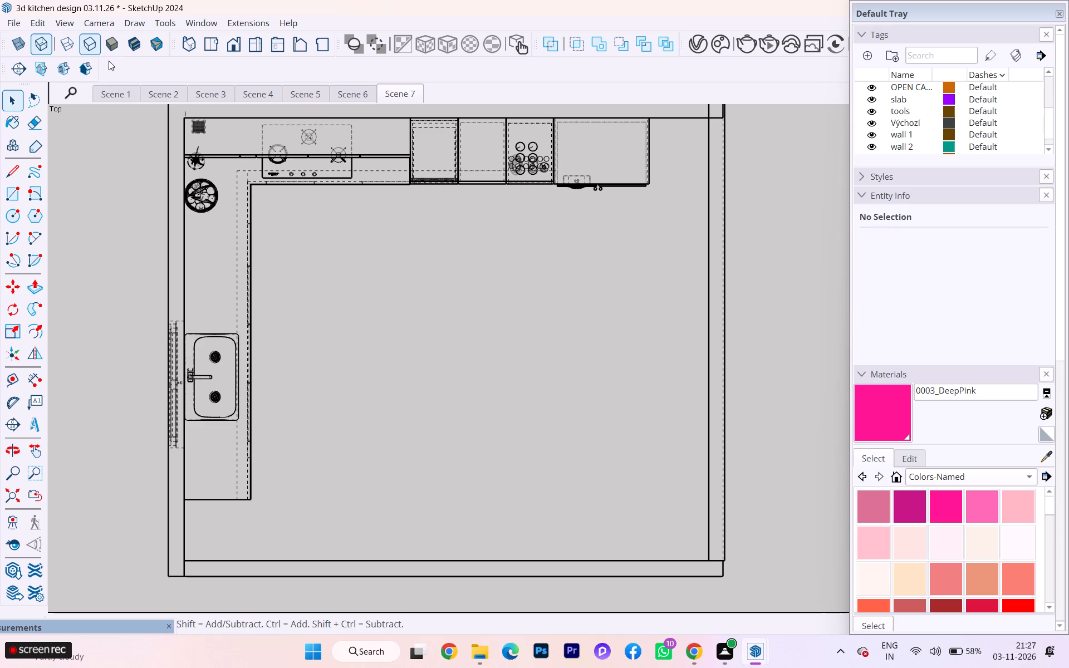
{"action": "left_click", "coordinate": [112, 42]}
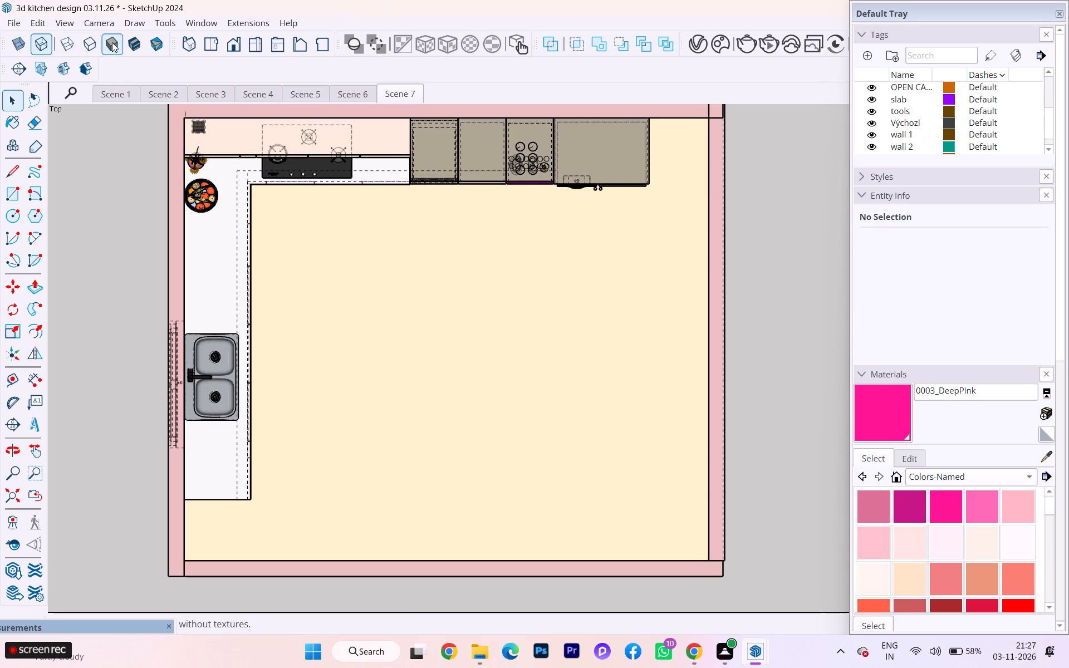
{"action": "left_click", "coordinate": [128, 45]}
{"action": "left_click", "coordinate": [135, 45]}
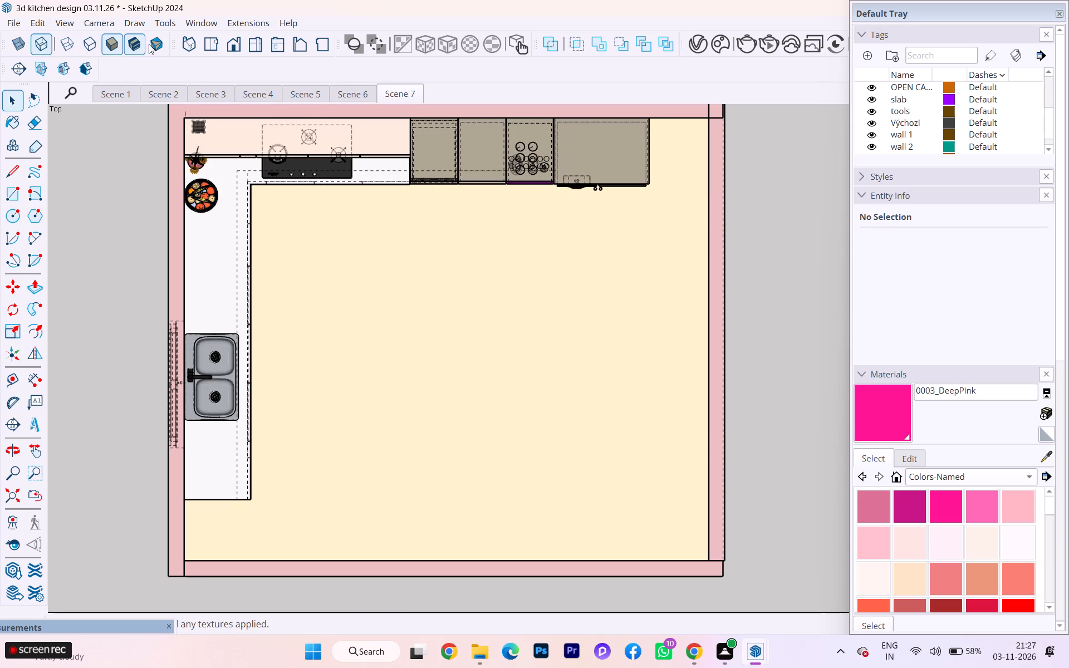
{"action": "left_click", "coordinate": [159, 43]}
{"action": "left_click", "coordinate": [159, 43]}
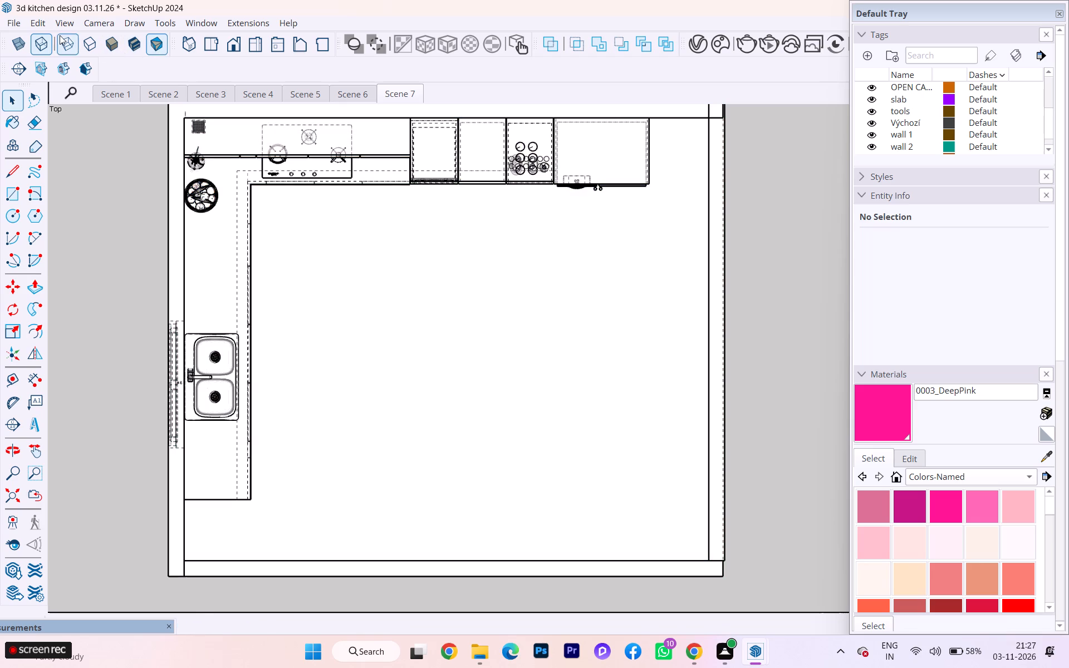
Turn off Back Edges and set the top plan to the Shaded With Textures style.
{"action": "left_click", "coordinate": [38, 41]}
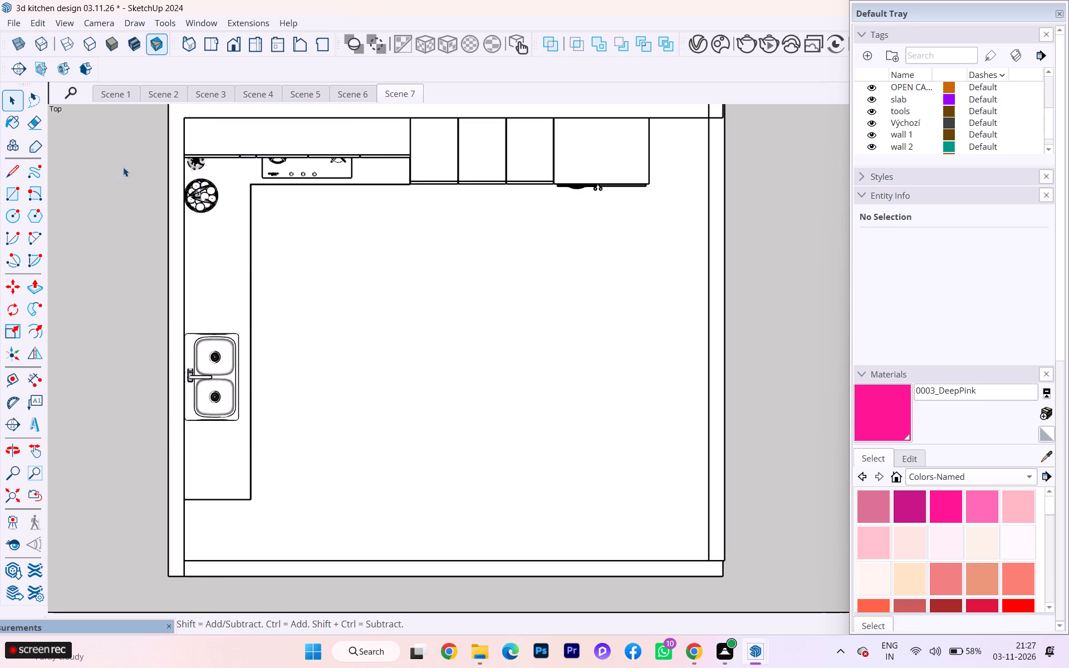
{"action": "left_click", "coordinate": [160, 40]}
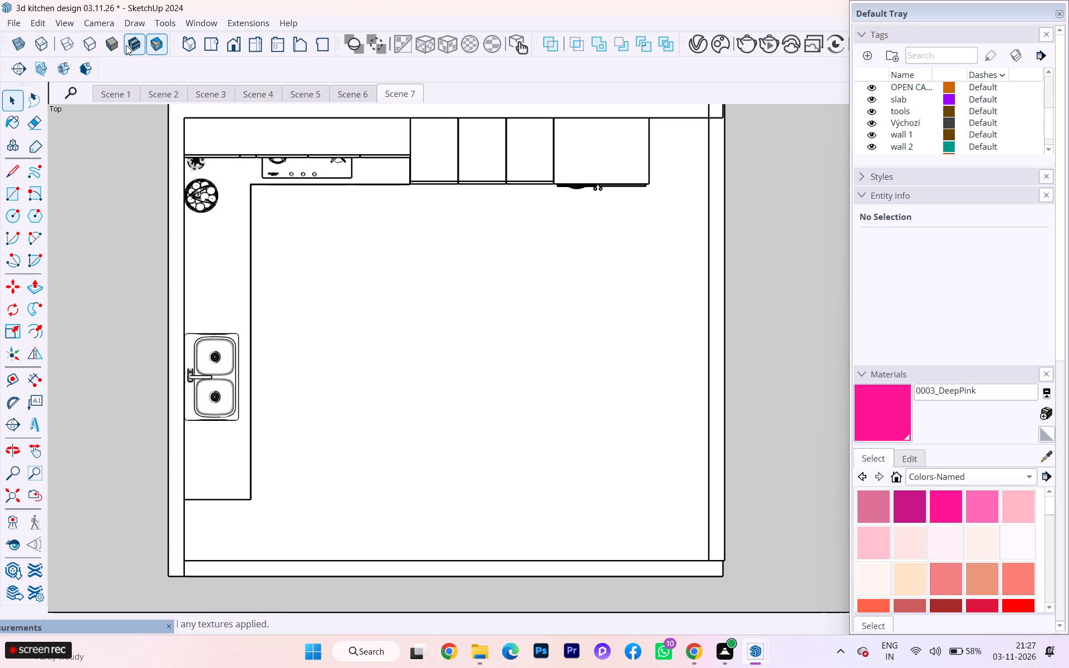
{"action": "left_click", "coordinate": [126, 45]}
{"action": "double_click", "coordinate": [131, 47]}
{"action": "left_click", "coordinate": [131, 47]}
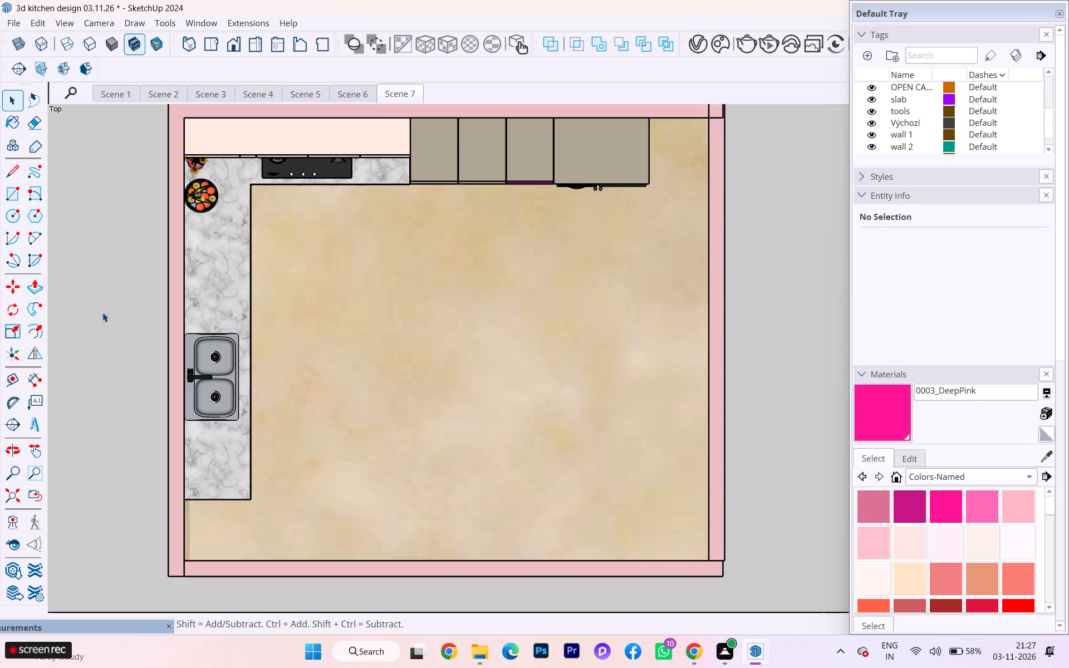
Compare the views stored in Scenes 4, 5 and 6, and return to the hidden-line plan in Scene 6.
{"action": "left_click", "coordinate": [360, 91]}
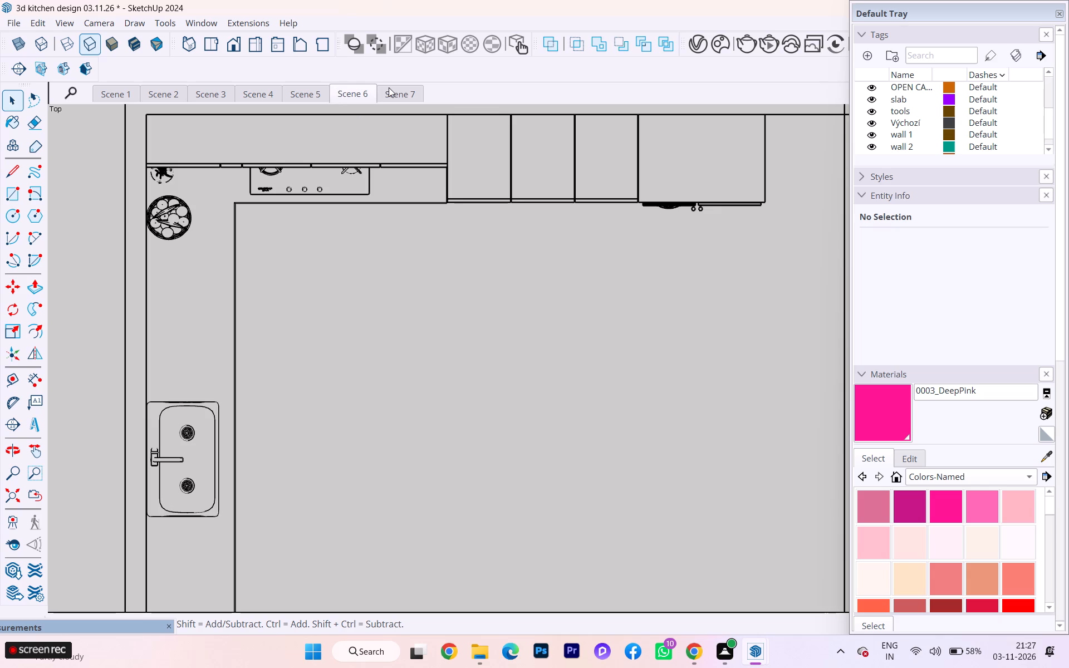
{"action": "left_click", "coordinate": [321, 95]}
{"action": "left_click", "coordinate": [313, 90]}
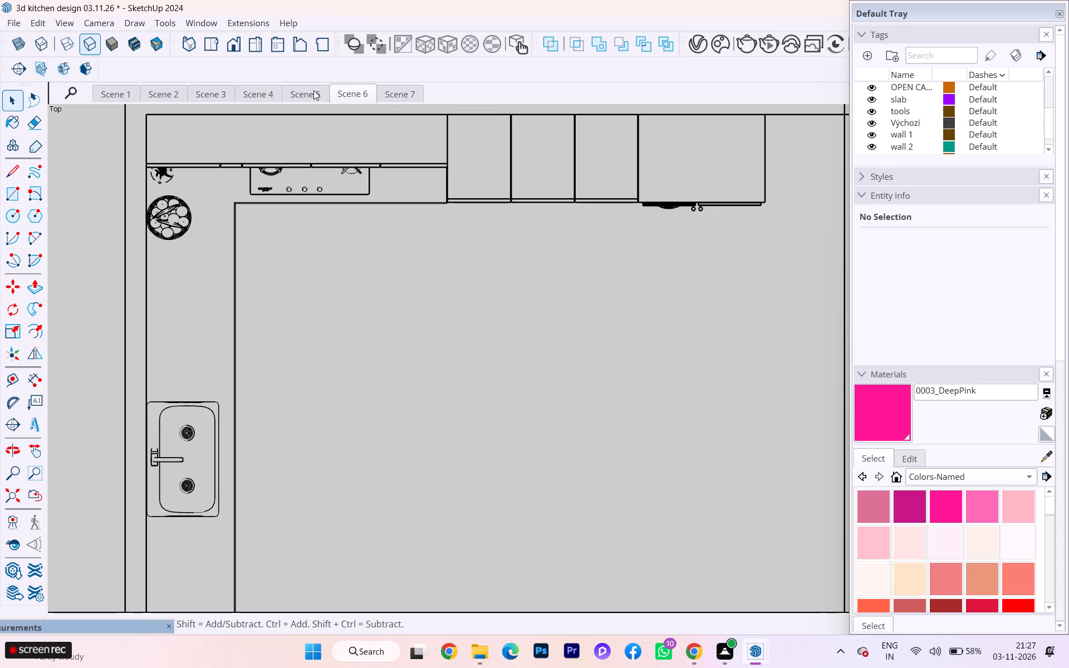
{"action": "triple_click", "coordinate": [308, 92]}
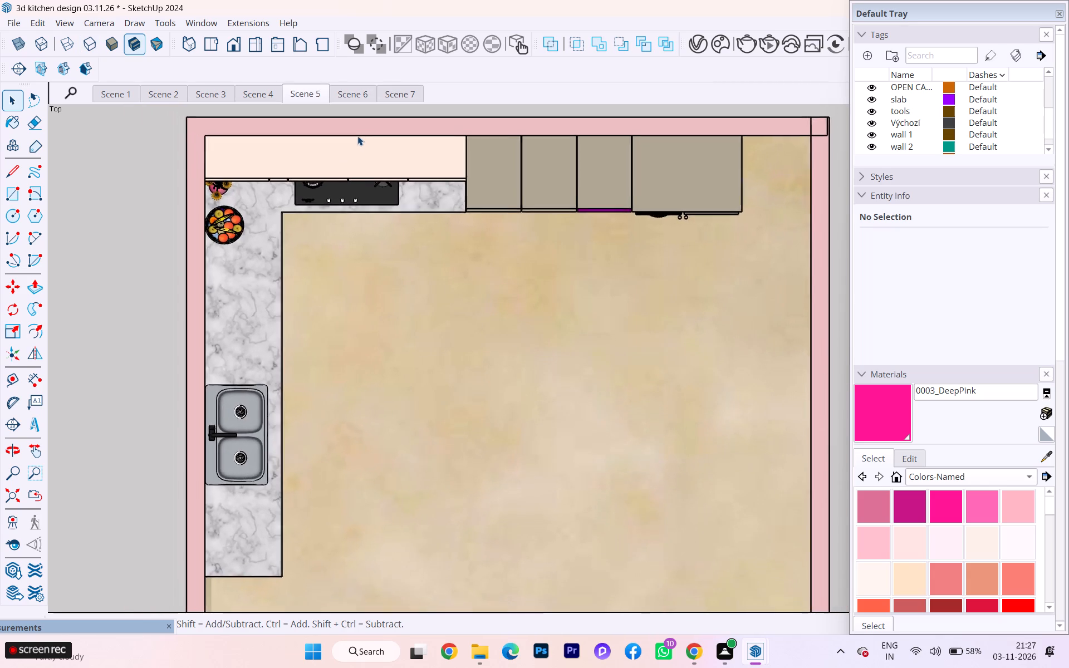
{"action": "left_click", "coordinate": [274, 91]}
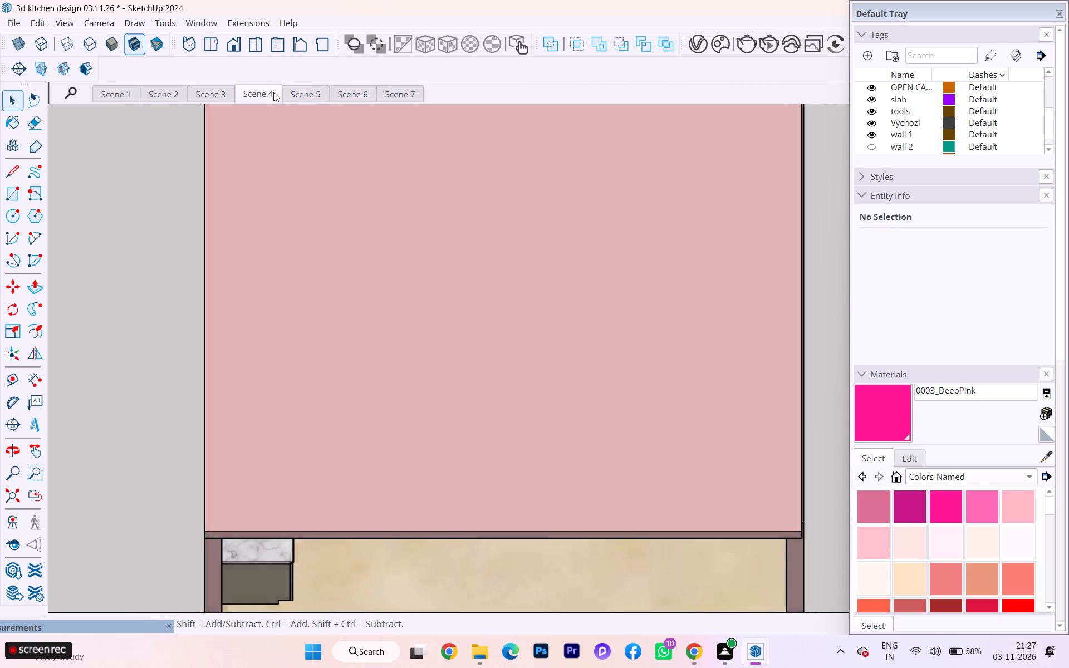
{"action": "left_click", "coordinate": [348, 92]}
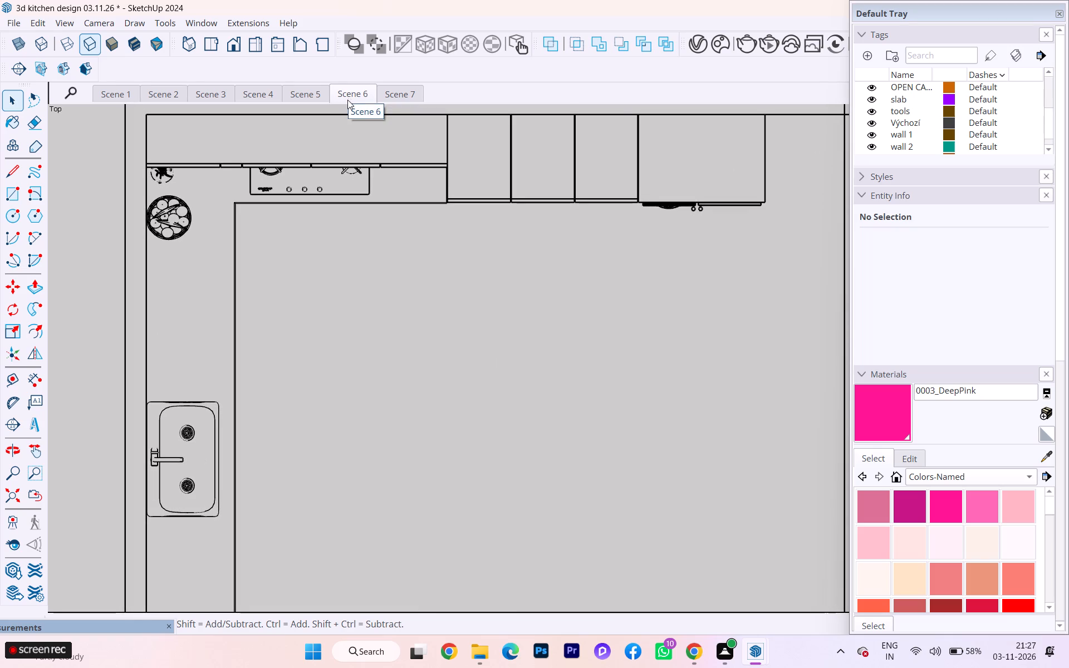
{"action": "scroll", "coordinate": [320, 250], "scroll_direction": "down", "scroll_amount": 2}
{"action": "scroll", "coordinate": [320, 250], "scroll_direction": "up", "scroll_amount": 1}
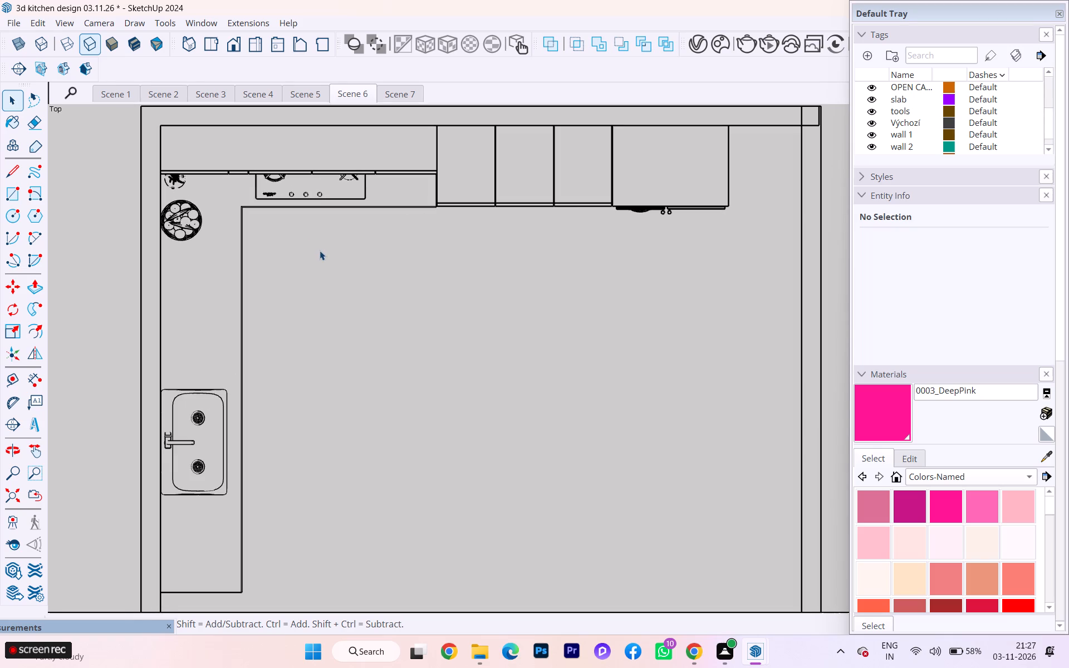
Review the views stored in Scene 5 and Scene 4.
{"action": "left_click", "coordinate": [312, 96]}
{"action": "left_click", "coordinate": [305, 92]}
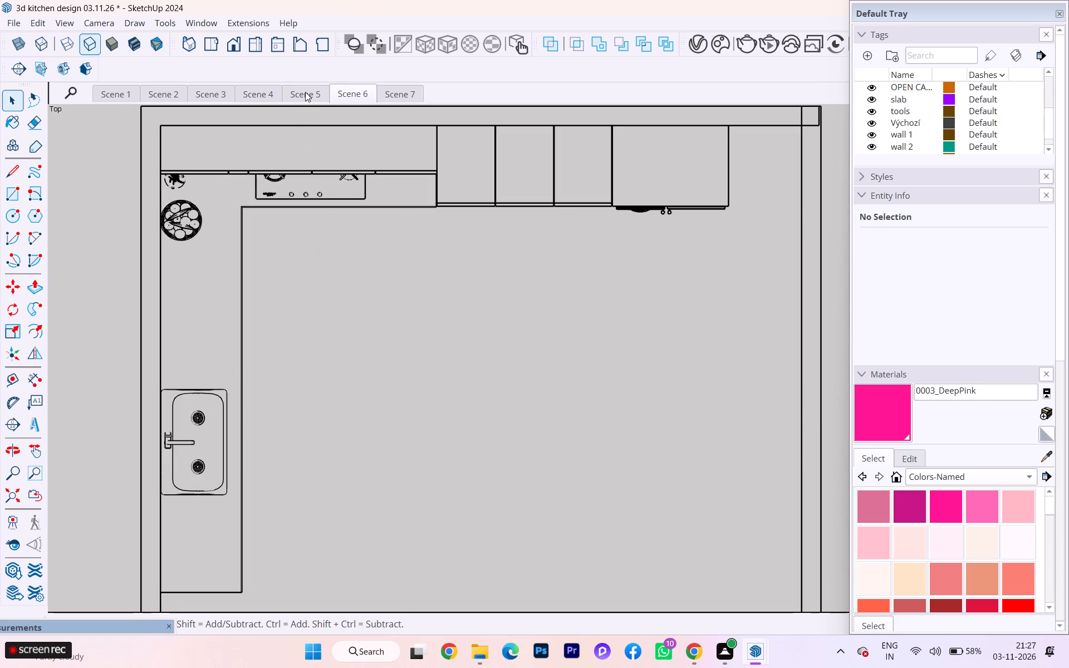
{"action": "double_click", "coordinate": [305, 92]}
{"action": "left_click", "coordinate": [258, 79]}
{"action": "left_click", "coordinate": [259, 86]}
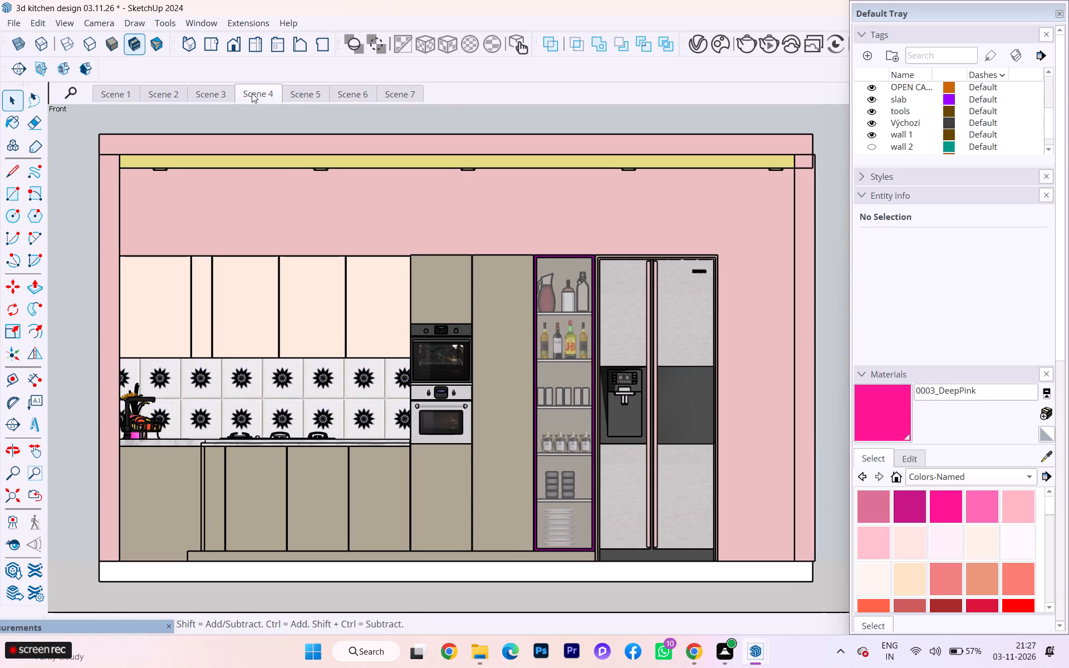
{"action": "right_click", "coordinate": [268, 90]}
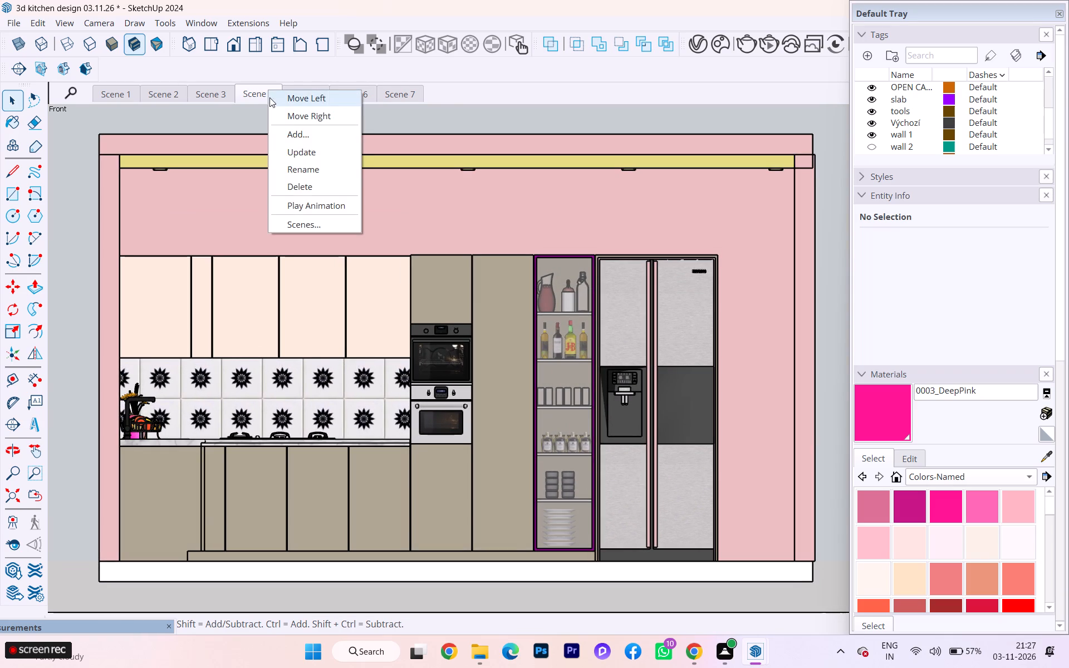
{"action": "left_click", "coordinate": [229, 112]}
Delete Scene 7, the extra zoomed-in hidden-line top plan.
{"action": "left_click", "coordinate": [396, 96]}
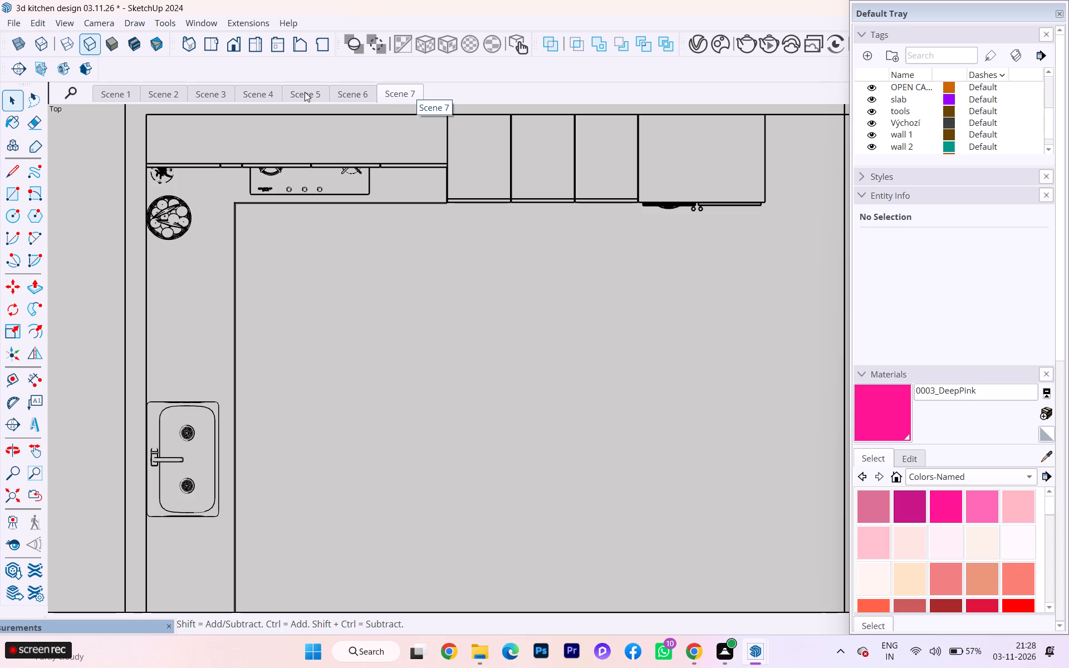
{"action": "right_click", "coordinate": [395, 96]}
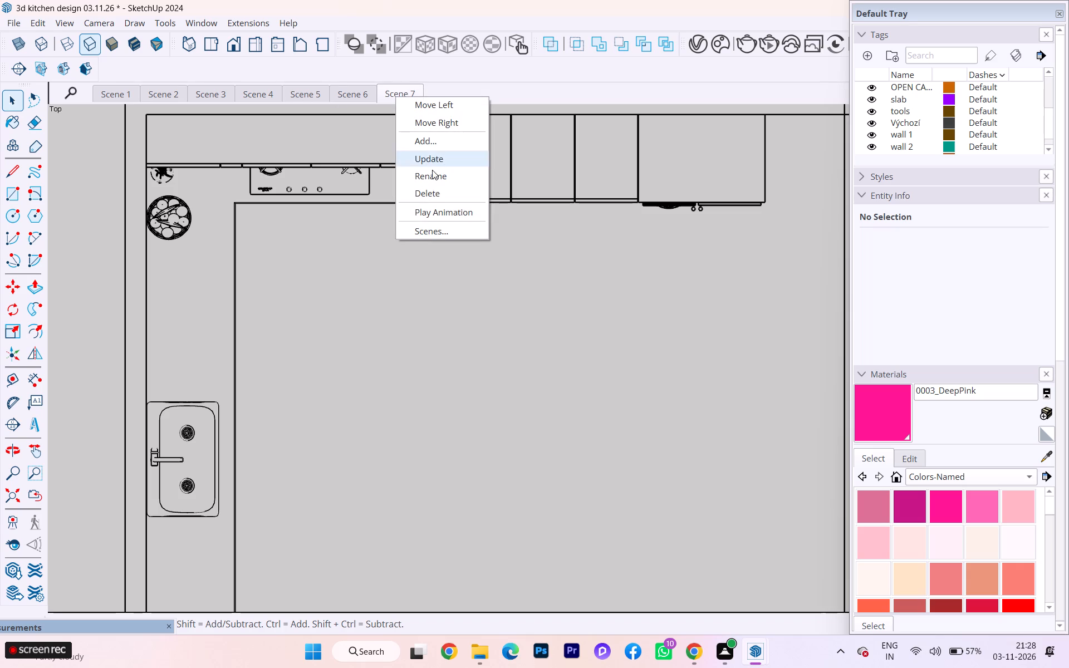
{"action": "left_click", "coordinate": [430, 191]}
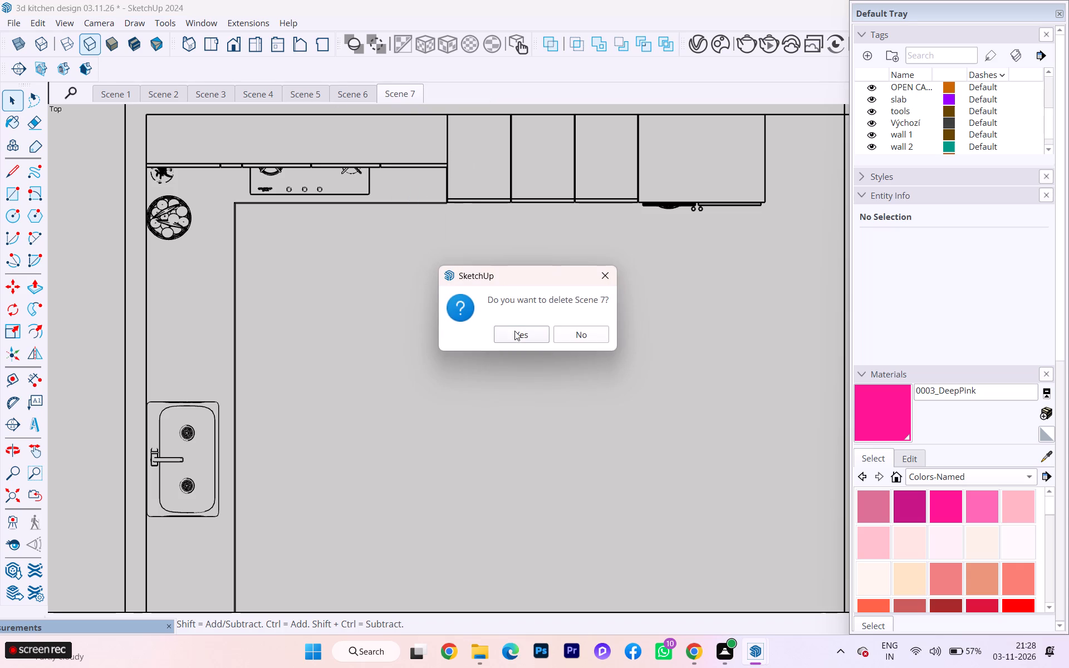
{"action": "left_click", "coordinate": [516, 332]}
Add a new scene directly after Scene 4 from its textured front elevation, and leave the new scene active.
{"action": "left_click", "coordinate": [268, 94]}
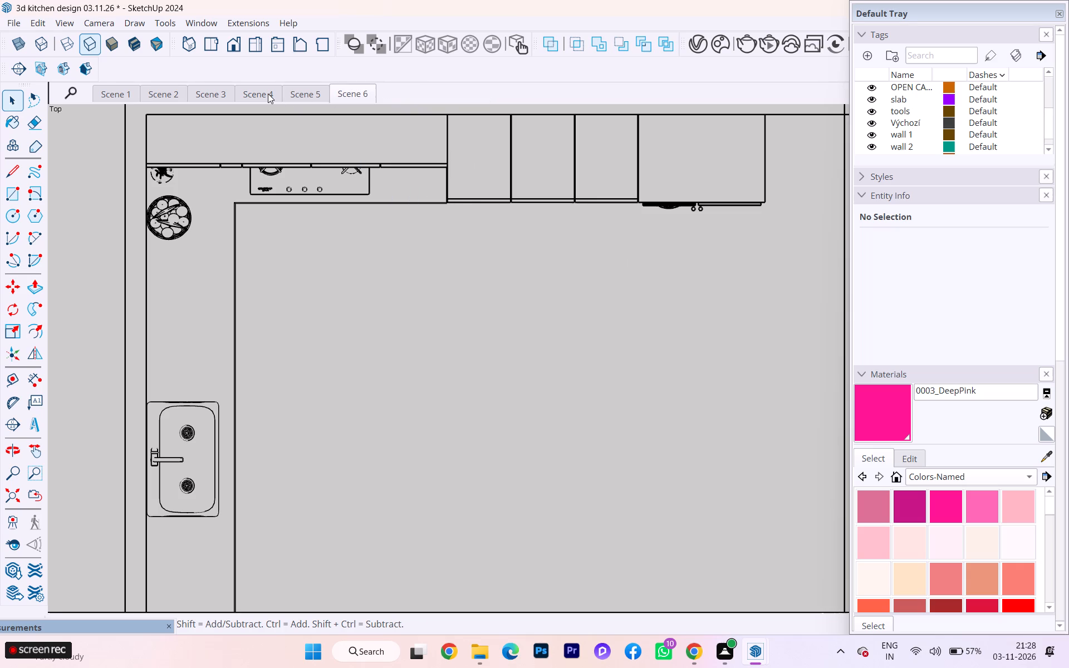
{"action": "double_click", "coordinate": [252, 90]}
{"action": "left_click_drag", "start_coordinate": [253, 90], "coordinate": [258, 92]}
{"action": "double_click", "coordinate": [258, 92]}
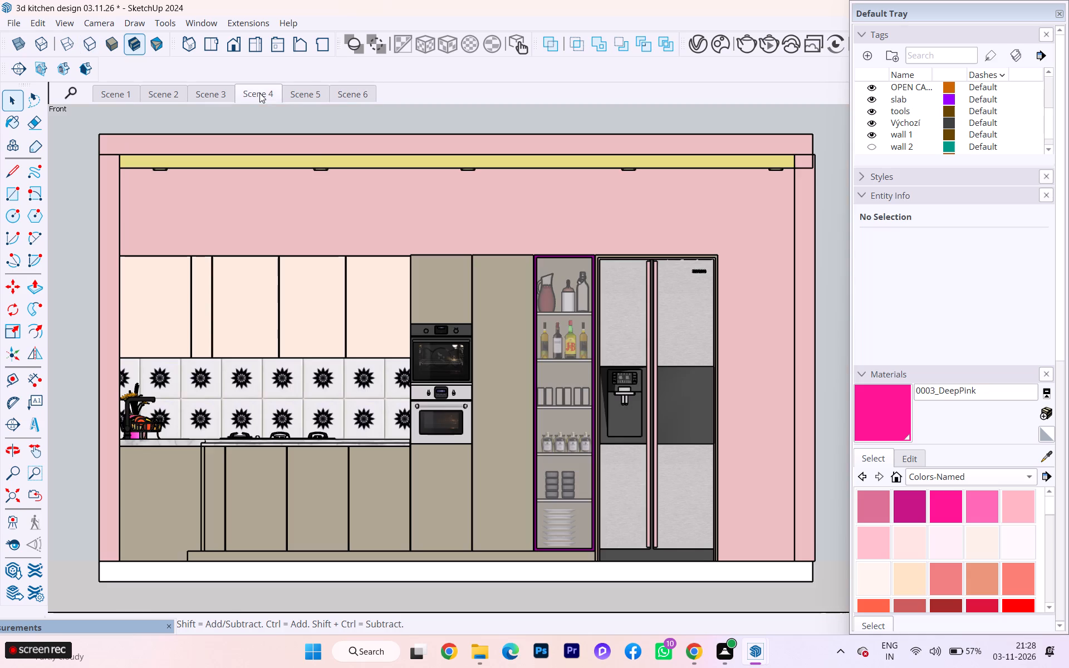
{"action": "right_click", "coordinate": [268, 87]}
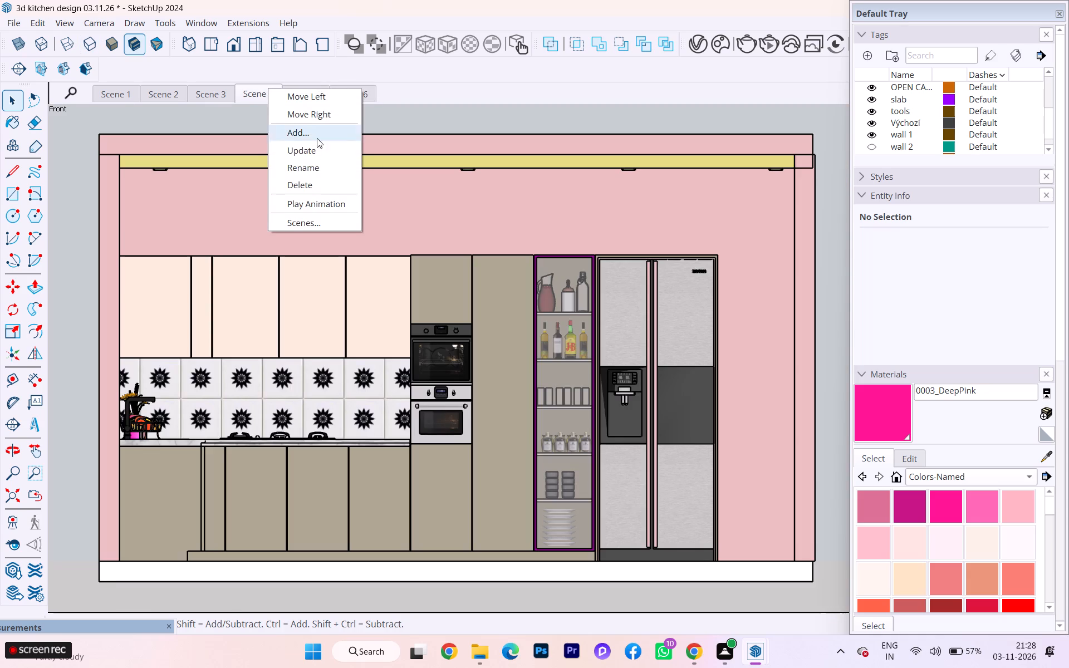
{"action": "left_click", "coordinate": [309, 131]}
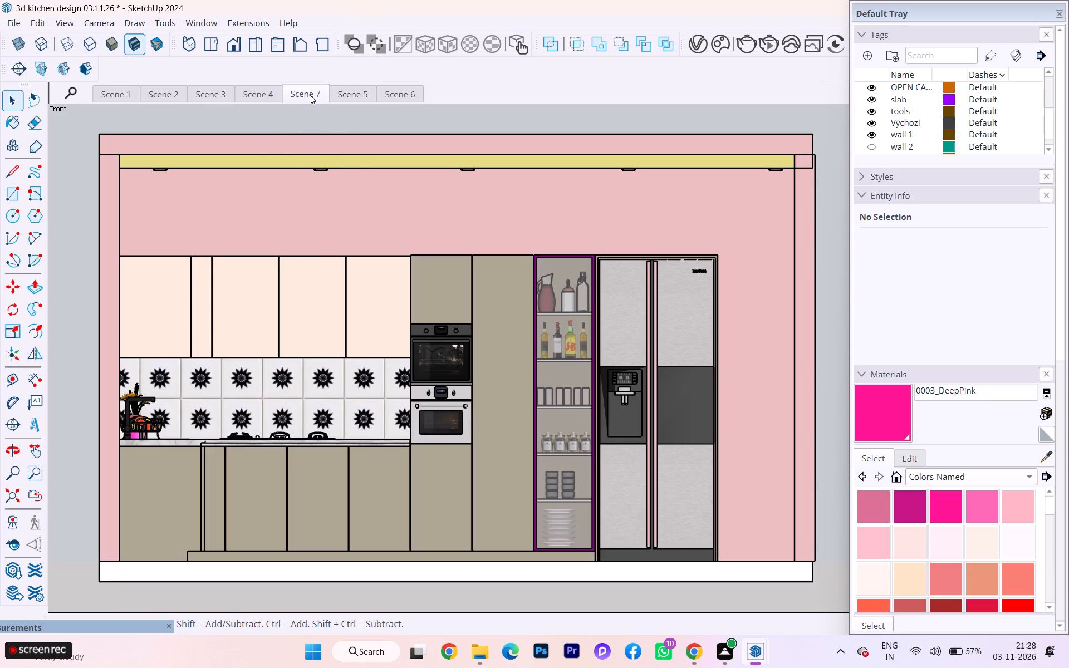
{"action": "left_click", "coordinate": [273, 93]}
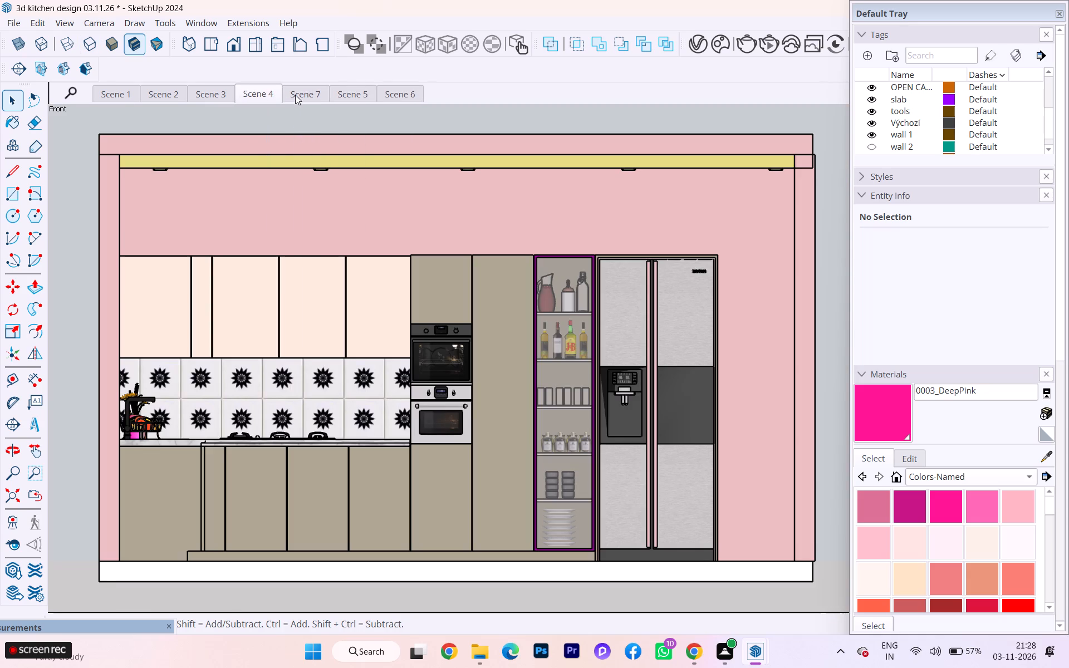
{"action": "left_click", "coordinate": [297, 95]}
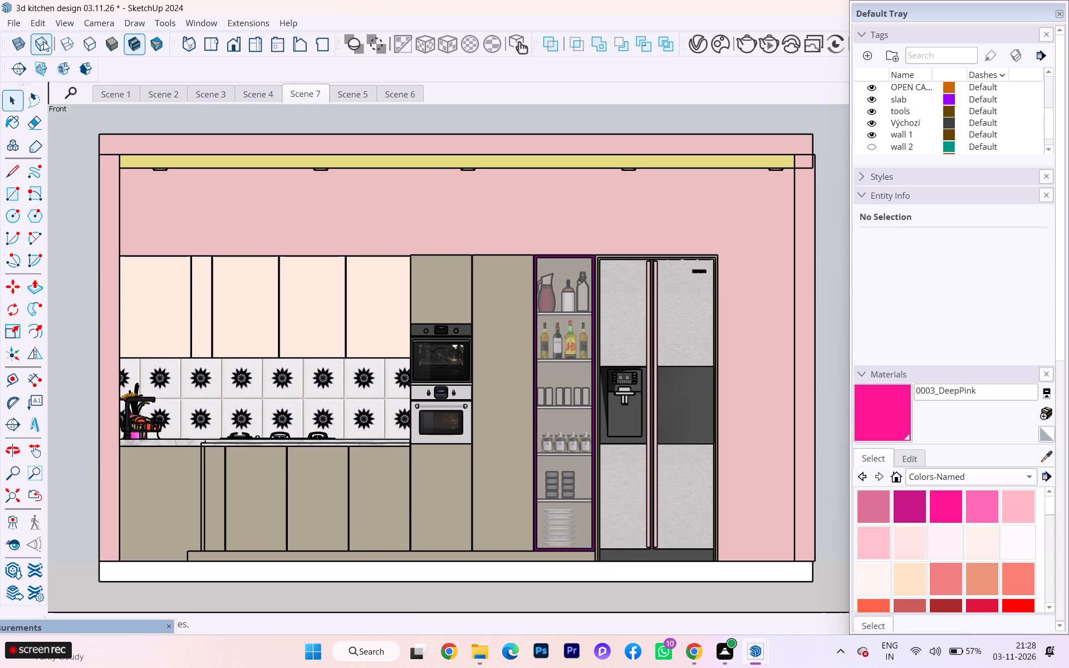
Try the Hidden Line, Shaded and Wireframe styles on the new scene's front elevation, ending with Hidden Line.
{"action": "left_click", "coordinate": [92, 41]}
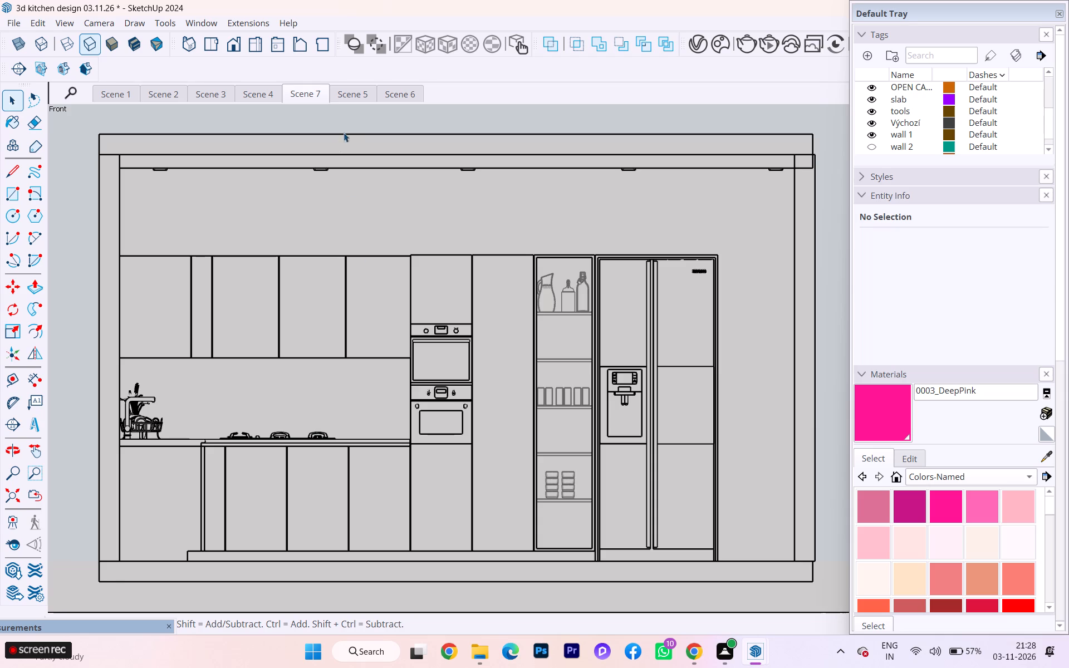
{"action": "right_click", "coordinate": [300, 87]}
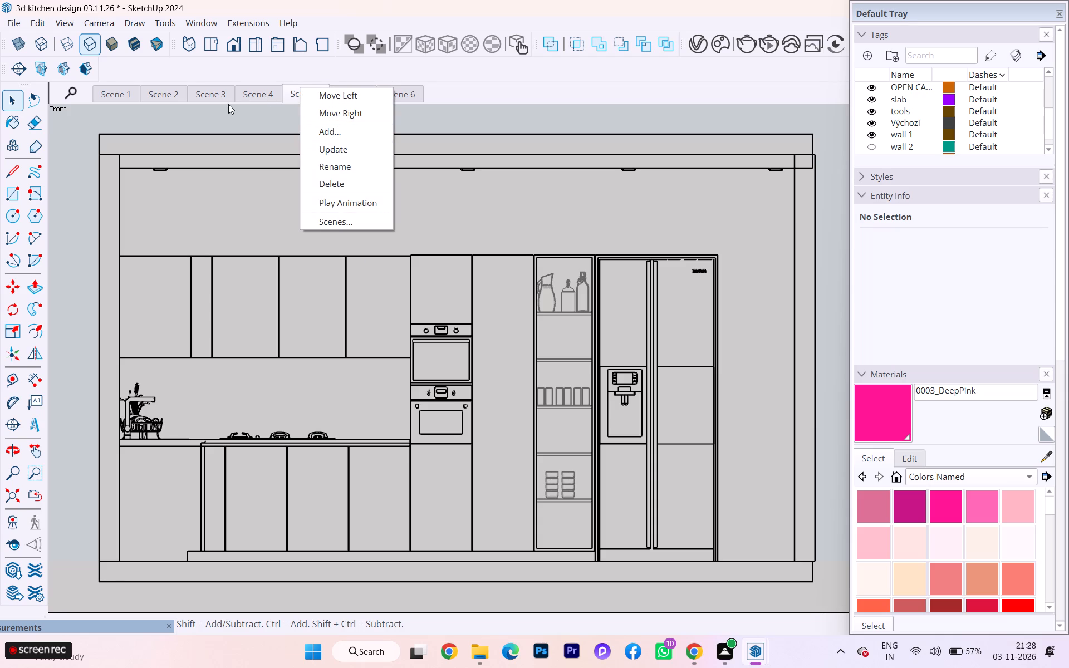
{"action": "left_click", "coordinate": [117, 48]}
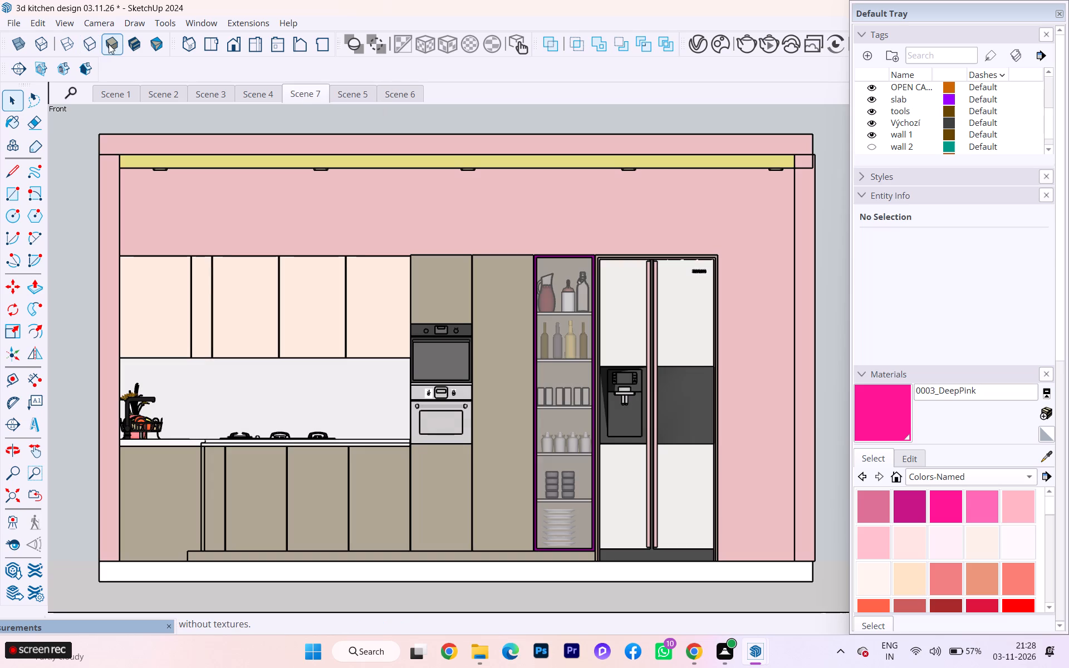
{"action": "left_click", "coordinate": [84, 46]}
{"action": "left_click", "coordinate": [68, 43]}
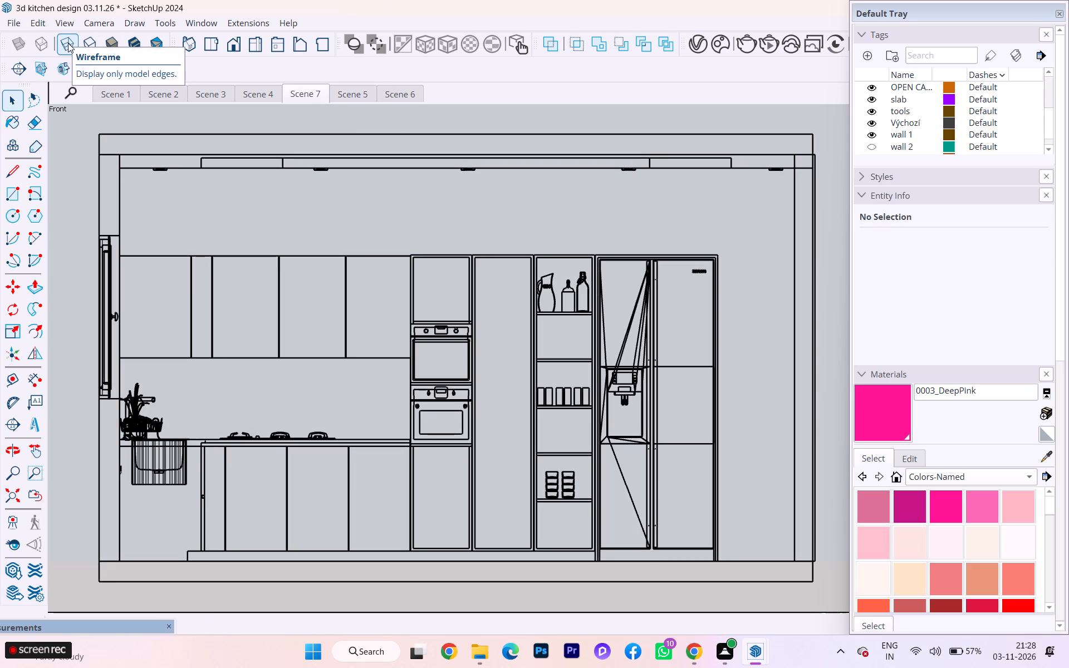
{"action": "left_click", "coordinate": [41, 42]}
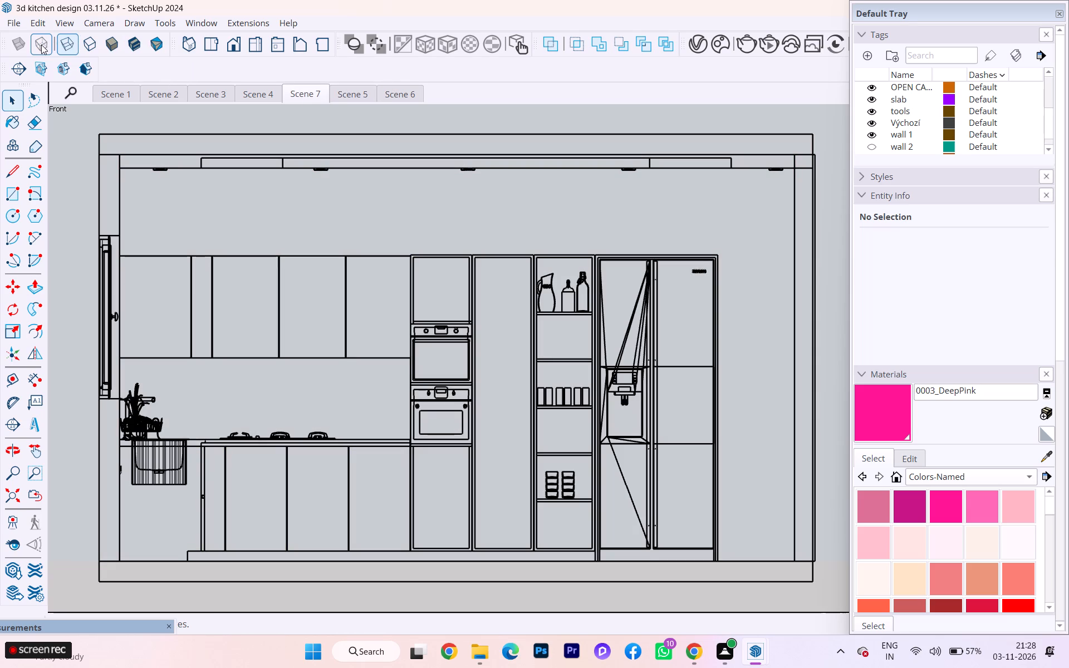
{"action": "left_click", "coordinate": [12, 45]}
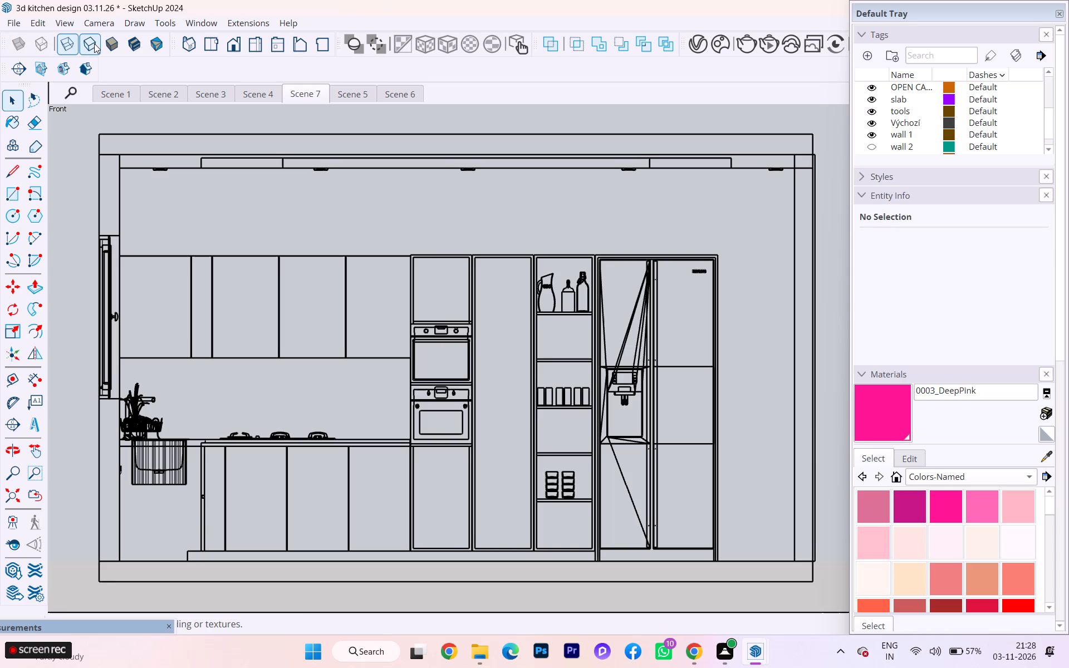
{"action": "left_click", "coordinate": [94, 43]}
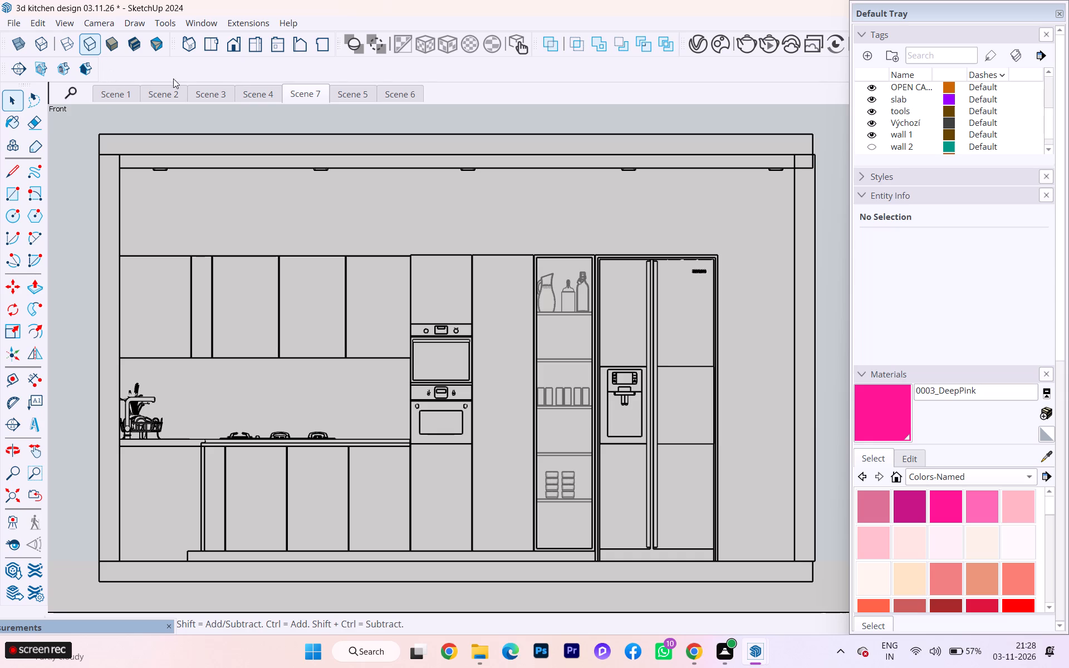
Update Scene 7 with the hidden-line front elevation, saving the style changes as a new style.
{"action": "right_click", "coordinate": [308, 93]}
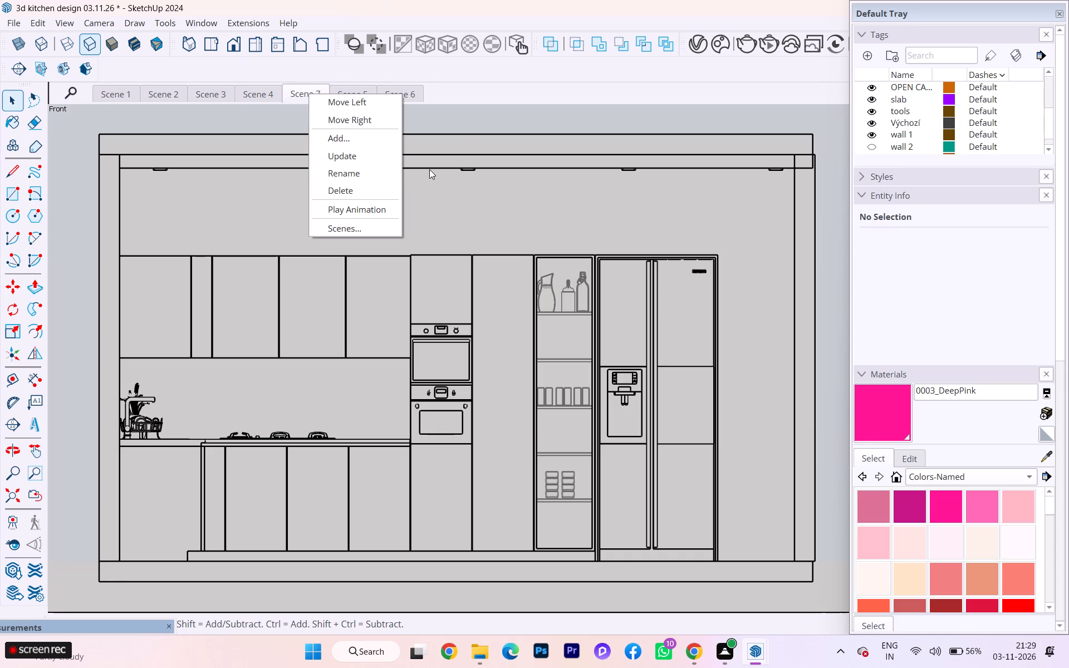
{"action": "left_click", "coordinate": [369, 153]}
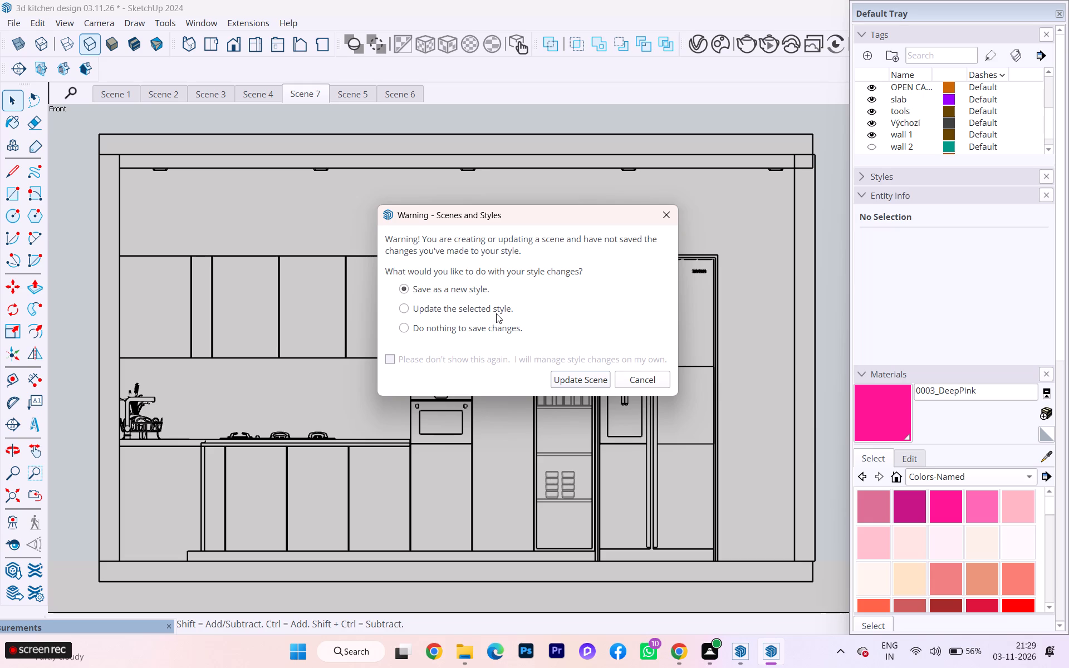
{"action": "left_click", "coordinate": [567, 375]}
Compare the front elevations stored in Scene 4 and Scene 7.
{"action": "left_click", "coordinate": [276, 91]}
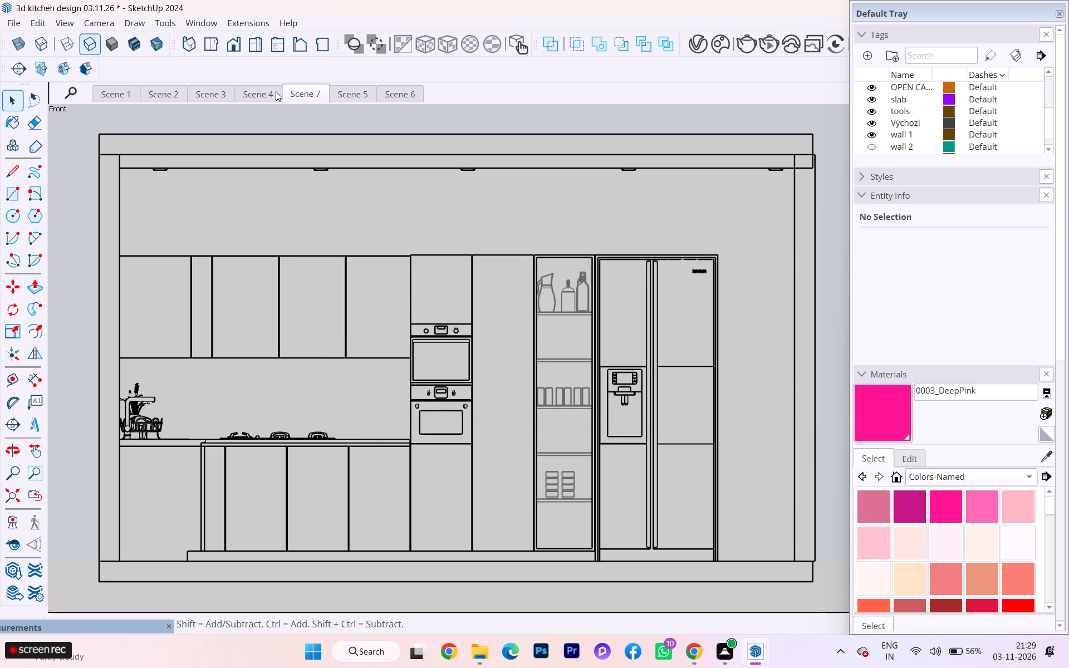
{"action": "left_click", "coordinate": [262, 95]}
{"action": "double_click", "coordinate": [262, 93]}
{"action": "double_click", "coordinate": [262, 93]}
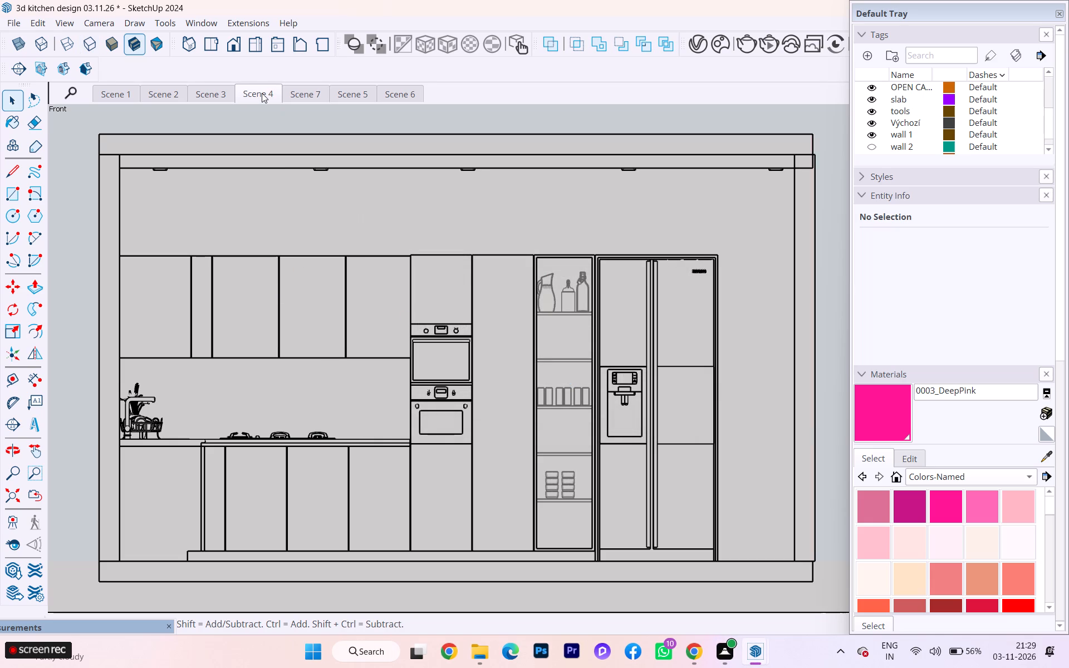
{"action": "left_click", "coordinate": [302, 94]}
{"action": "left_click", "coordinate": [302, 94]}
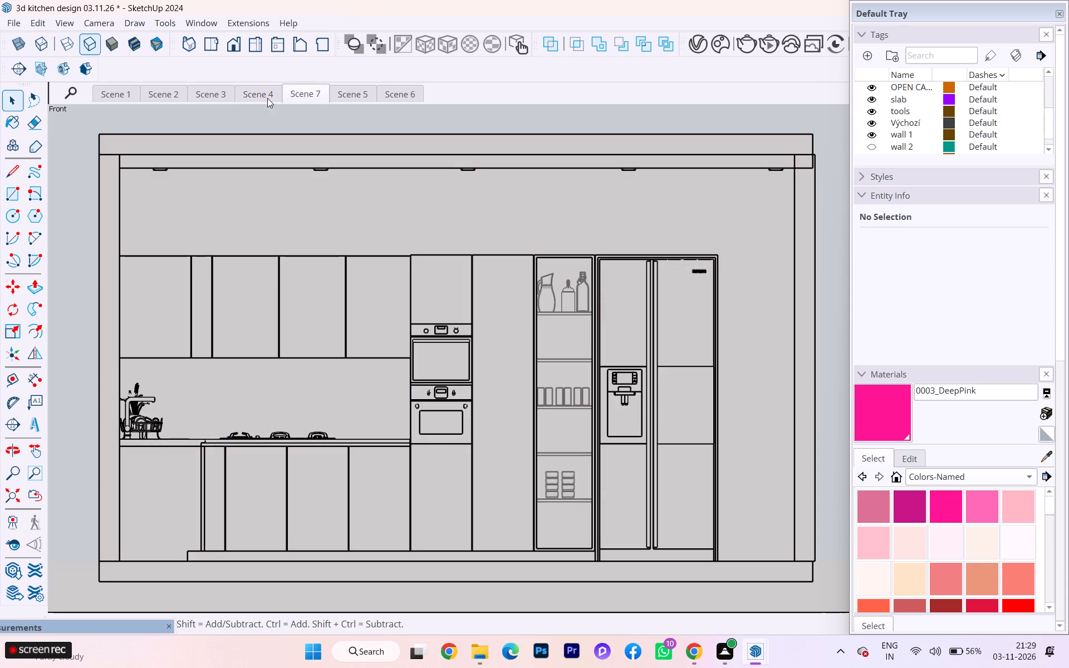
{"action": "left_click", "coordinate": [273, 90]}
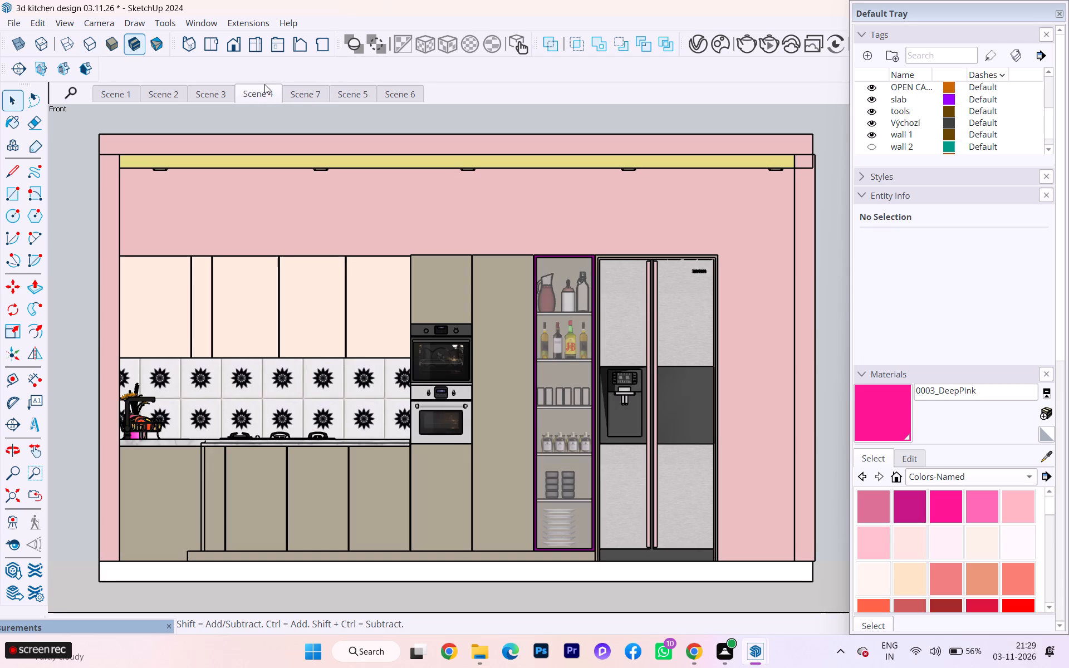
Place a section plane on the face of wall 2 in Scene 3's front view, keeping the default name and symbol.
{"action": "left_click", "coordinate": [221, 93]}
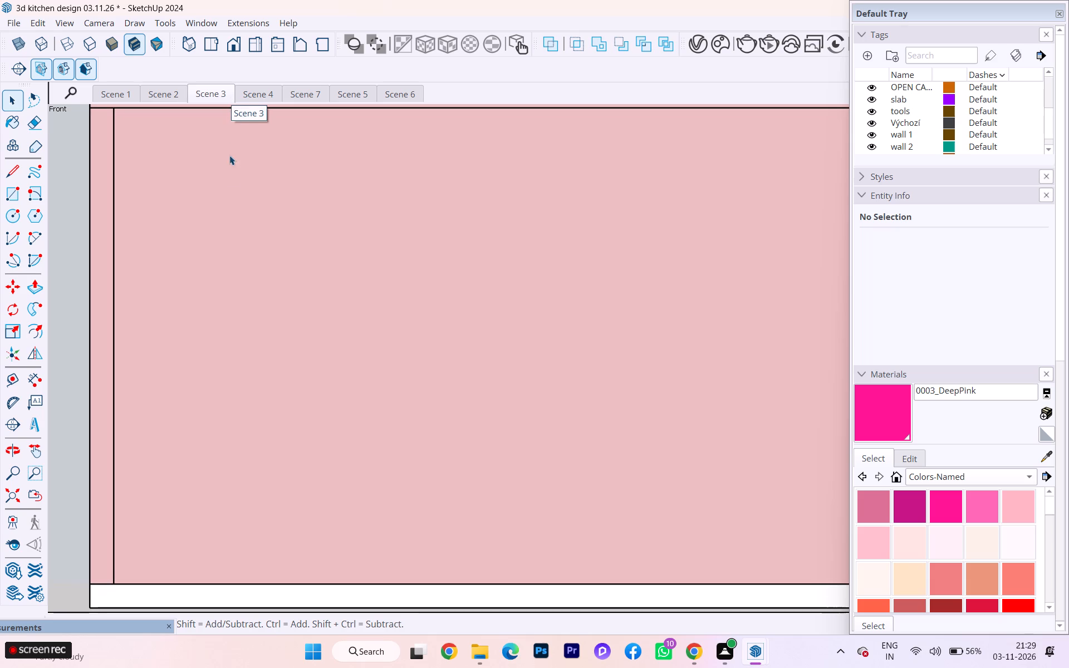
{"action": "scroll", "coordinate": [244, 219], "scroll_direction": "down", "scroll_amount": 2}
{"action": "left_click", "coordinate": [386, 231]}
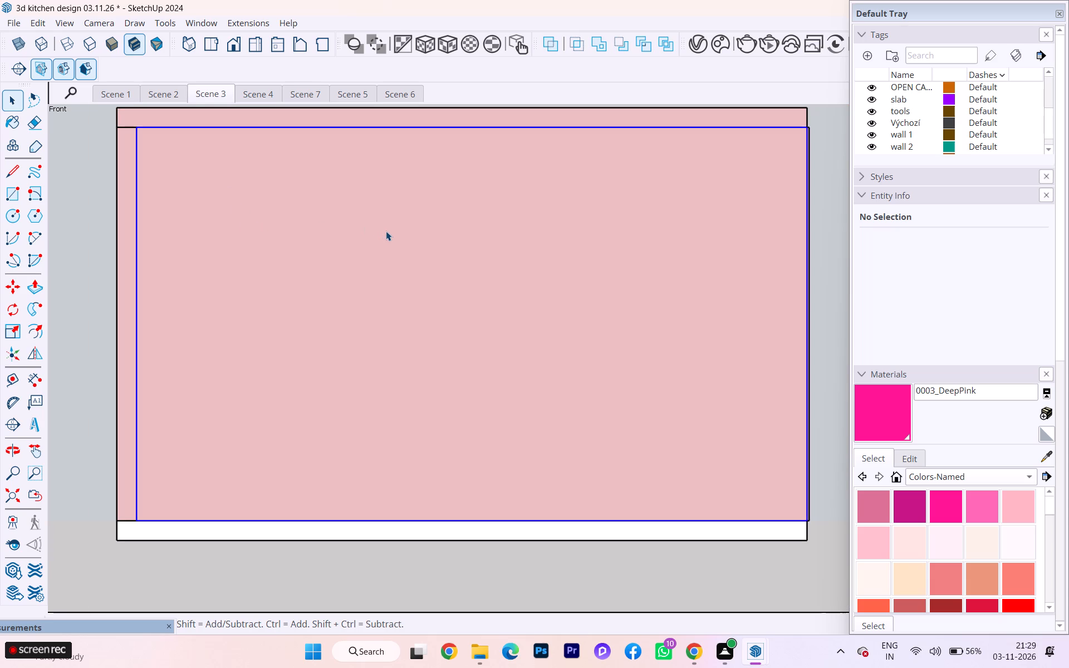
{"action": "left_click", "coordinate": [26, 75]}
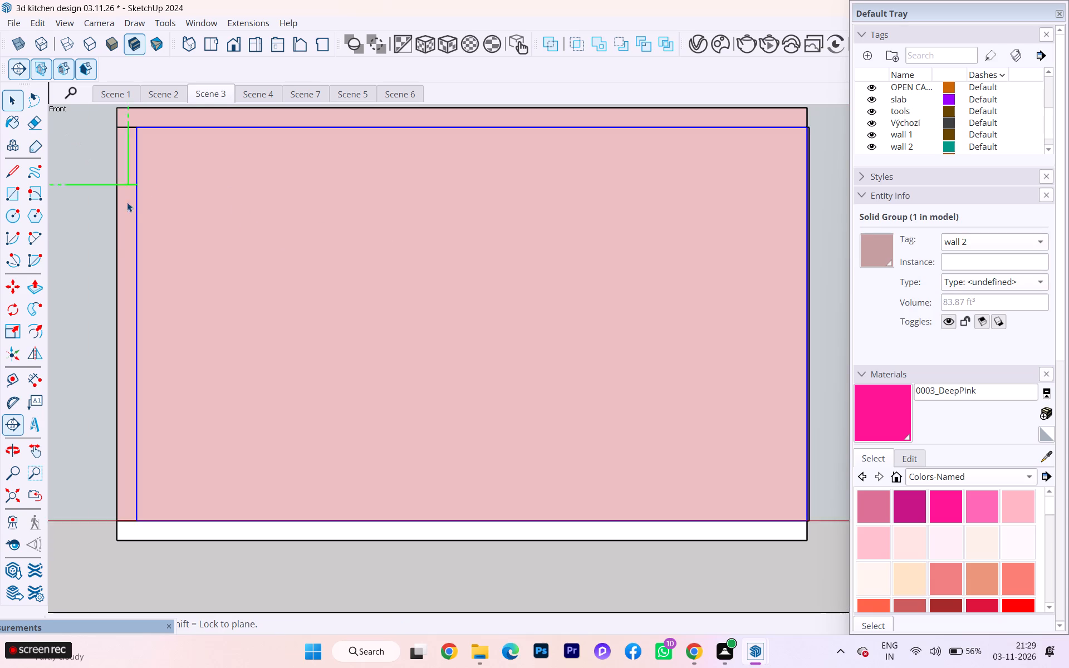
{"action": "left_click", "coordinate": [166, 360]}
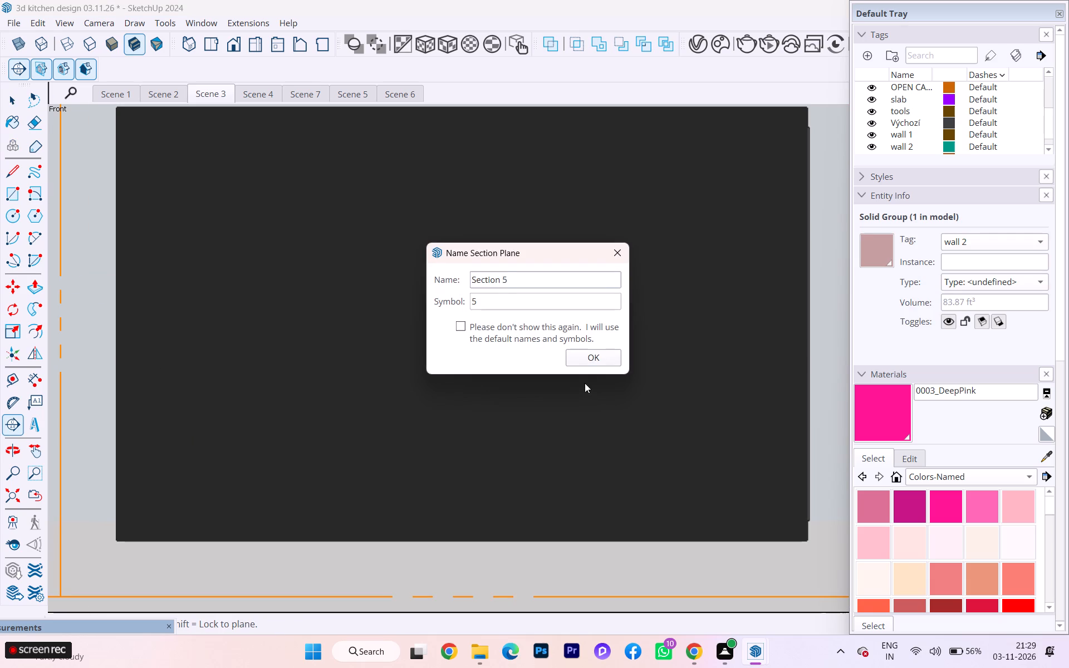
{"action": "left_click", "coordinate": [587, 356]}
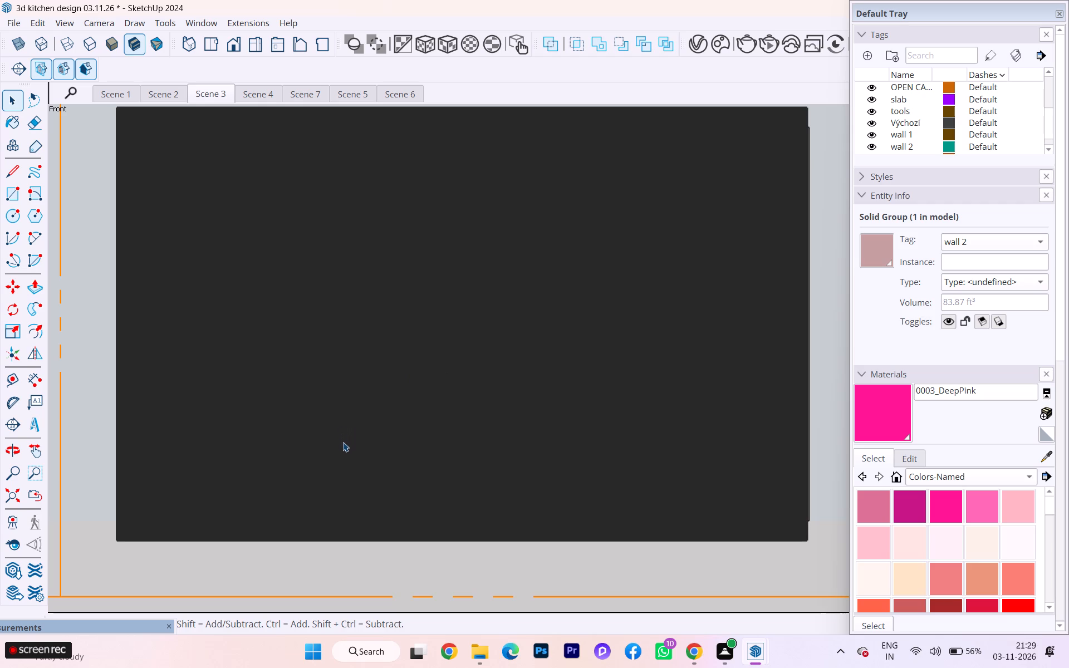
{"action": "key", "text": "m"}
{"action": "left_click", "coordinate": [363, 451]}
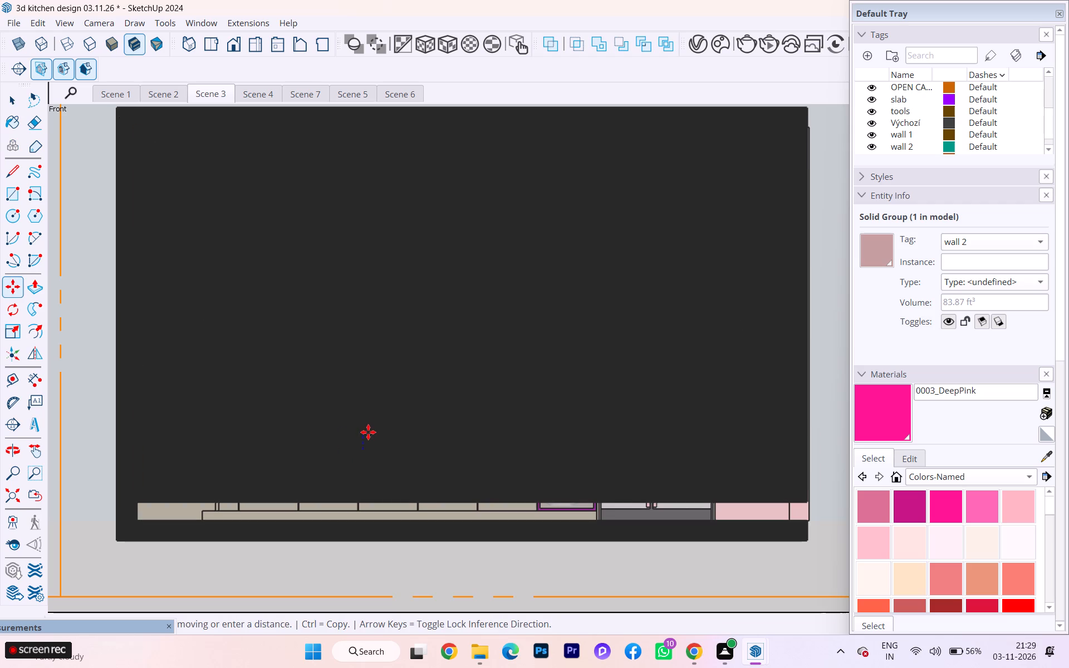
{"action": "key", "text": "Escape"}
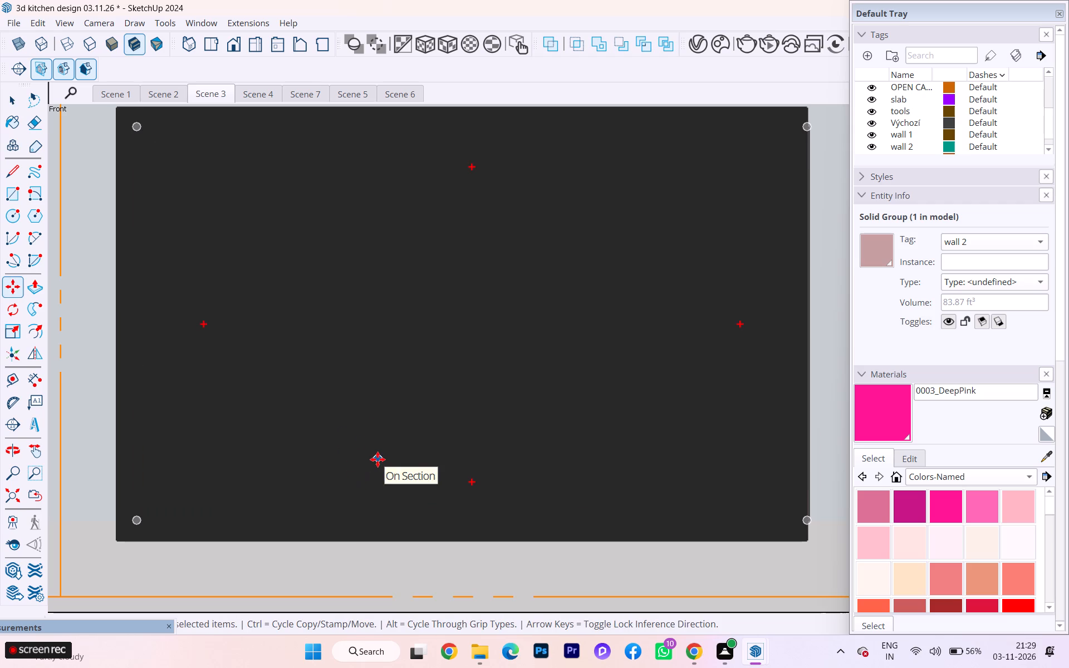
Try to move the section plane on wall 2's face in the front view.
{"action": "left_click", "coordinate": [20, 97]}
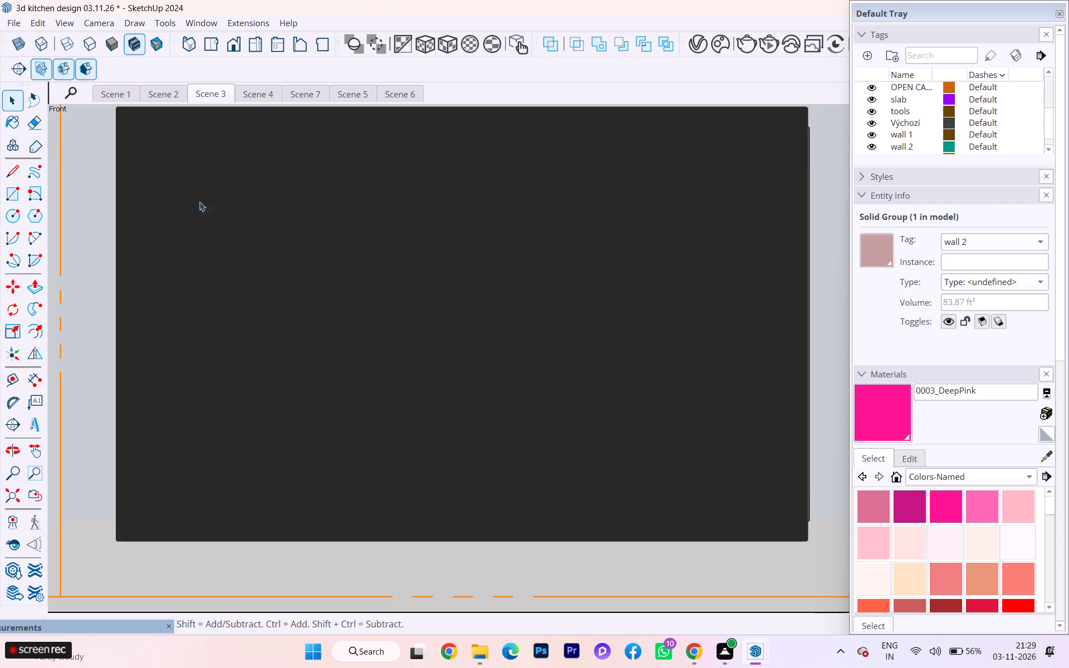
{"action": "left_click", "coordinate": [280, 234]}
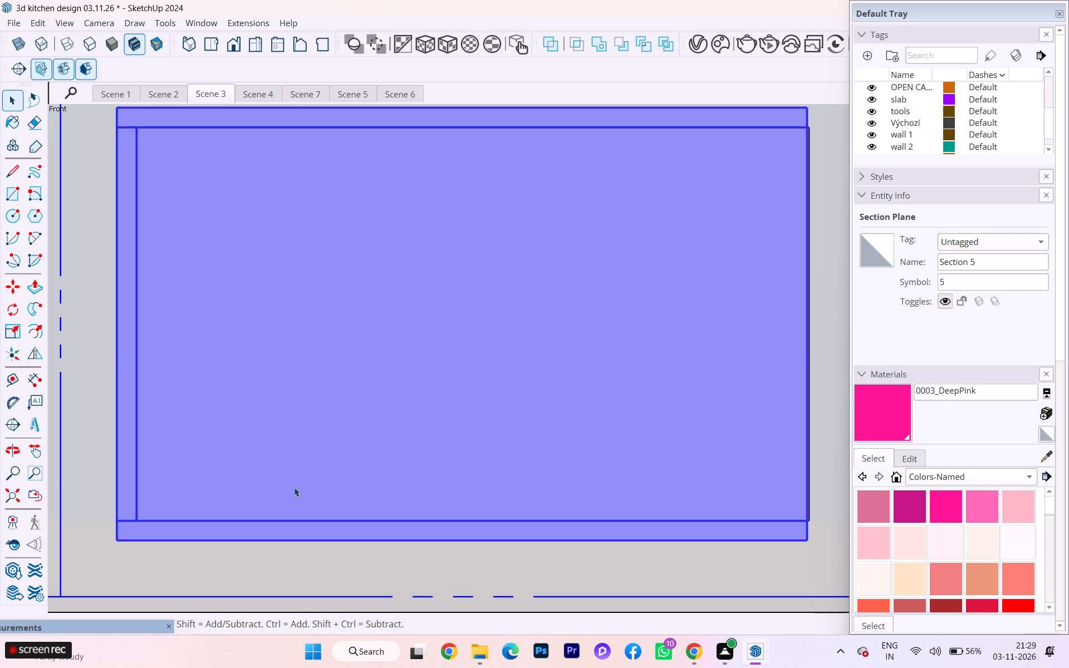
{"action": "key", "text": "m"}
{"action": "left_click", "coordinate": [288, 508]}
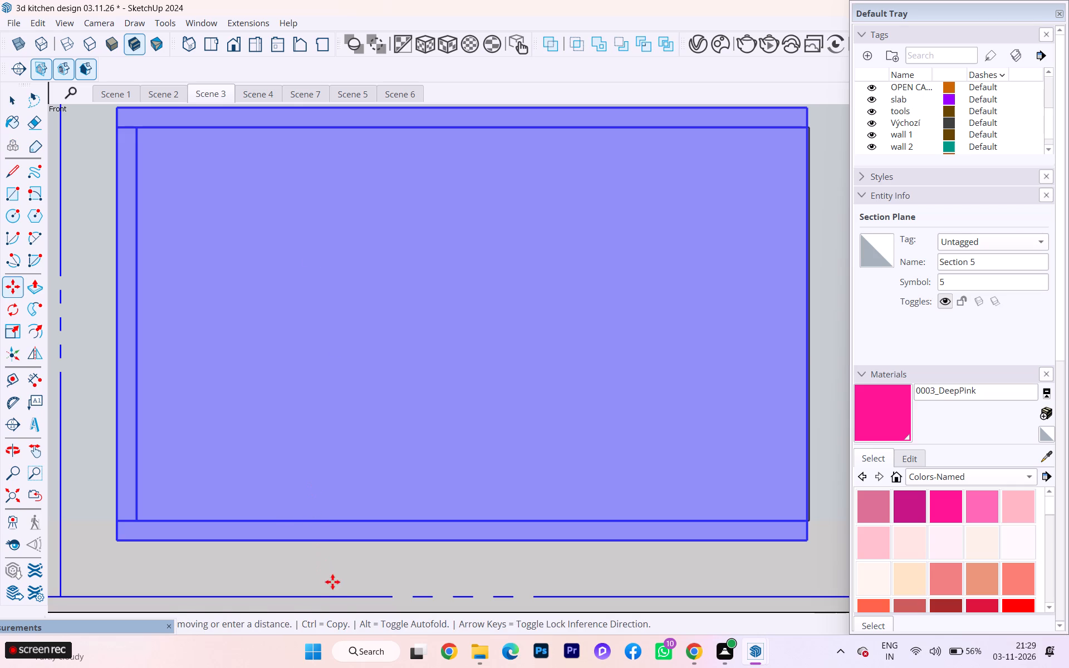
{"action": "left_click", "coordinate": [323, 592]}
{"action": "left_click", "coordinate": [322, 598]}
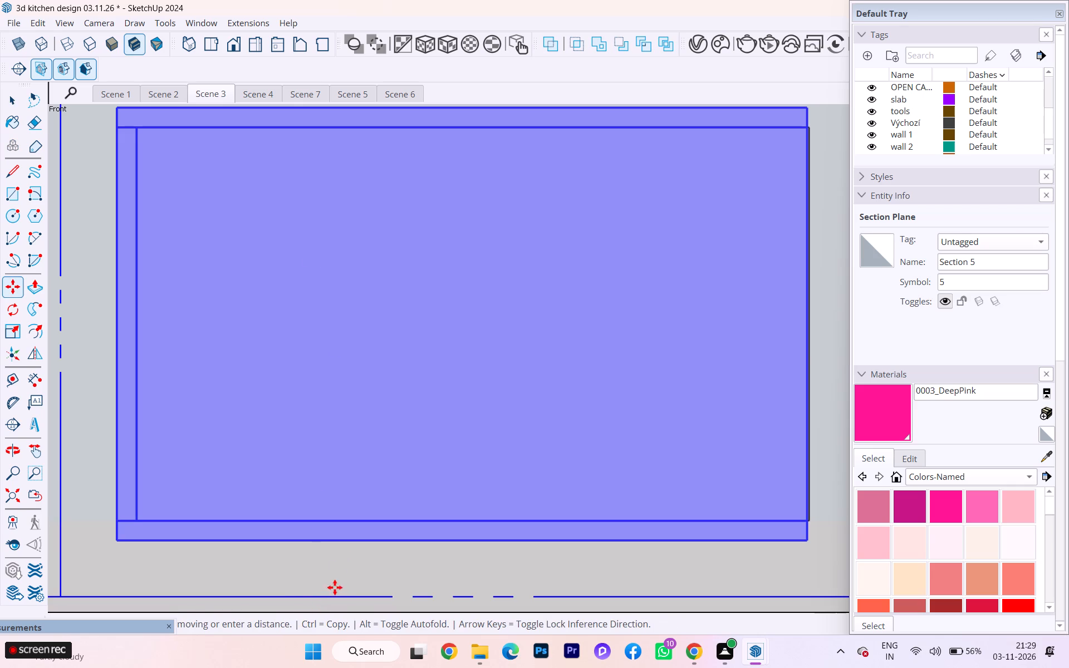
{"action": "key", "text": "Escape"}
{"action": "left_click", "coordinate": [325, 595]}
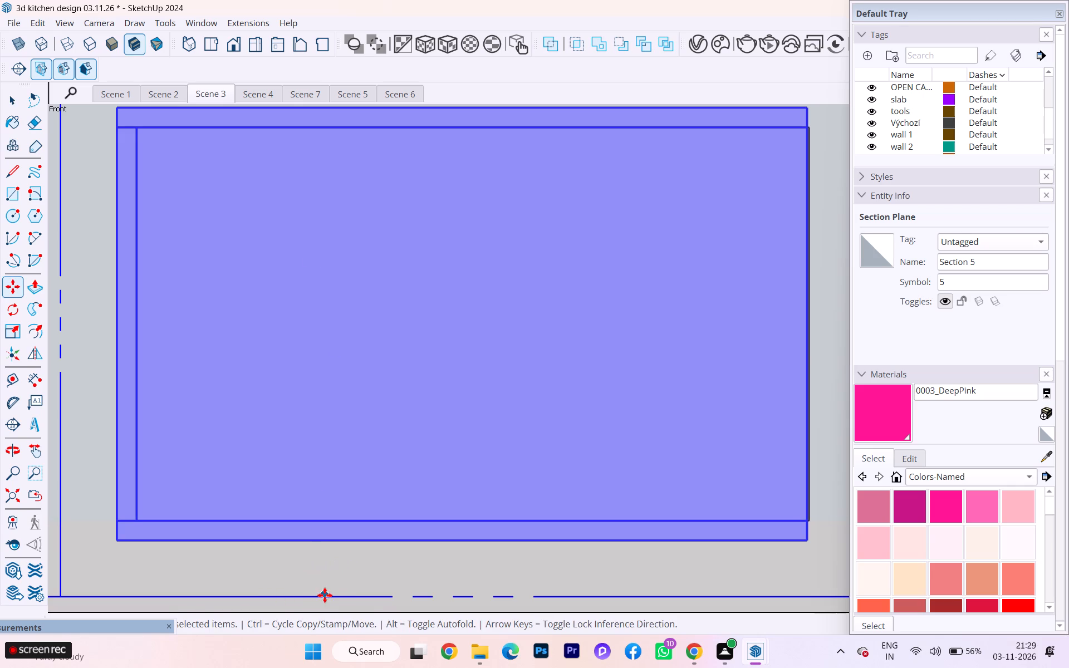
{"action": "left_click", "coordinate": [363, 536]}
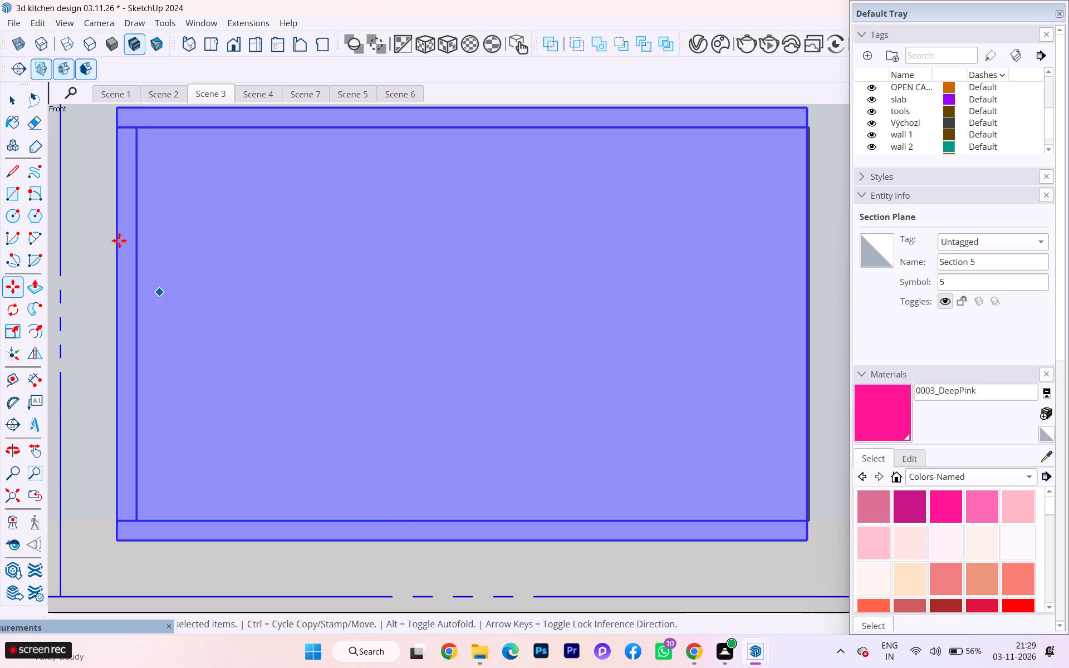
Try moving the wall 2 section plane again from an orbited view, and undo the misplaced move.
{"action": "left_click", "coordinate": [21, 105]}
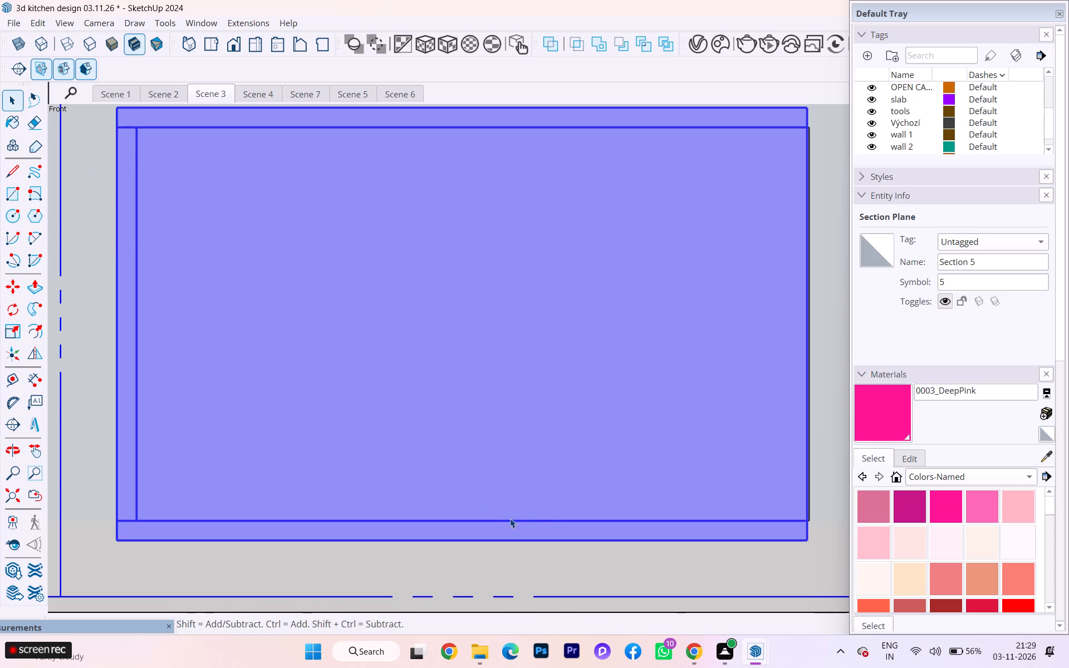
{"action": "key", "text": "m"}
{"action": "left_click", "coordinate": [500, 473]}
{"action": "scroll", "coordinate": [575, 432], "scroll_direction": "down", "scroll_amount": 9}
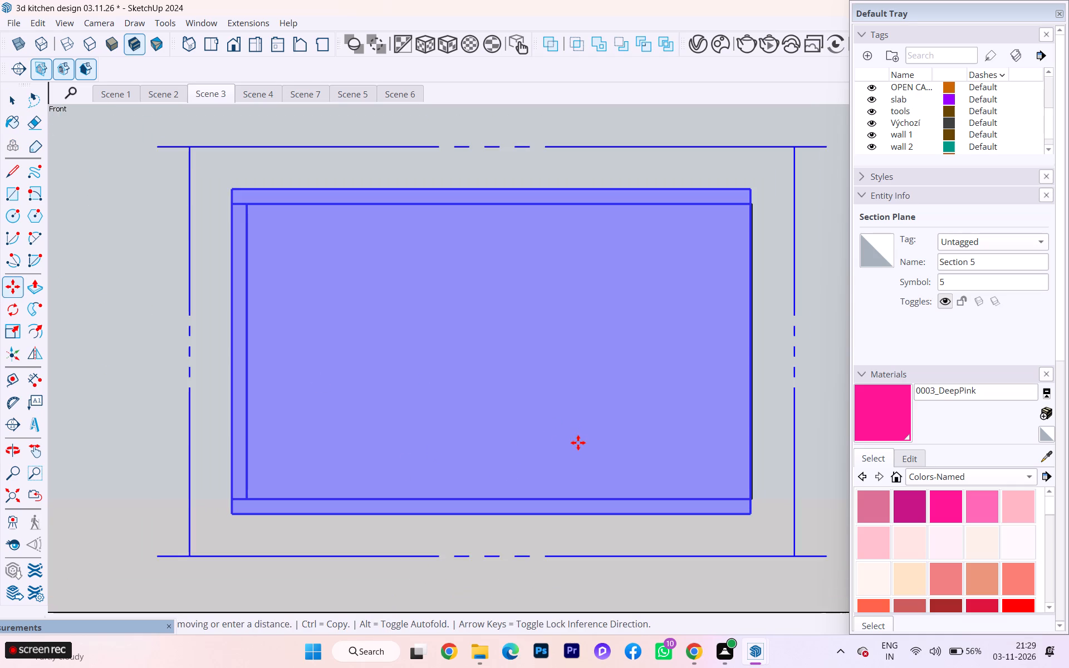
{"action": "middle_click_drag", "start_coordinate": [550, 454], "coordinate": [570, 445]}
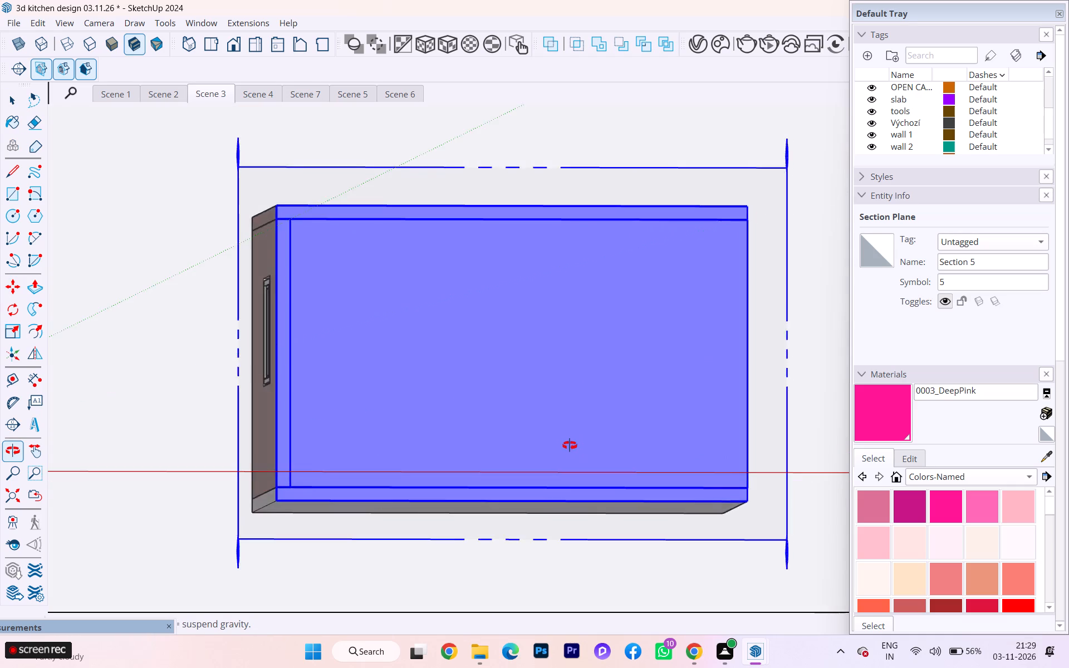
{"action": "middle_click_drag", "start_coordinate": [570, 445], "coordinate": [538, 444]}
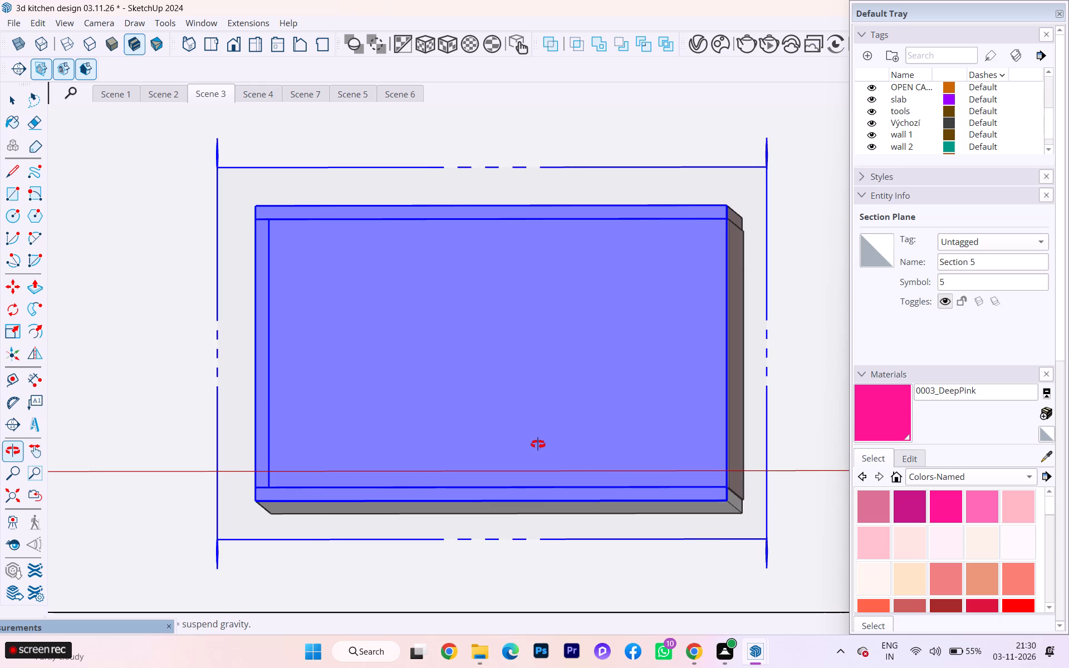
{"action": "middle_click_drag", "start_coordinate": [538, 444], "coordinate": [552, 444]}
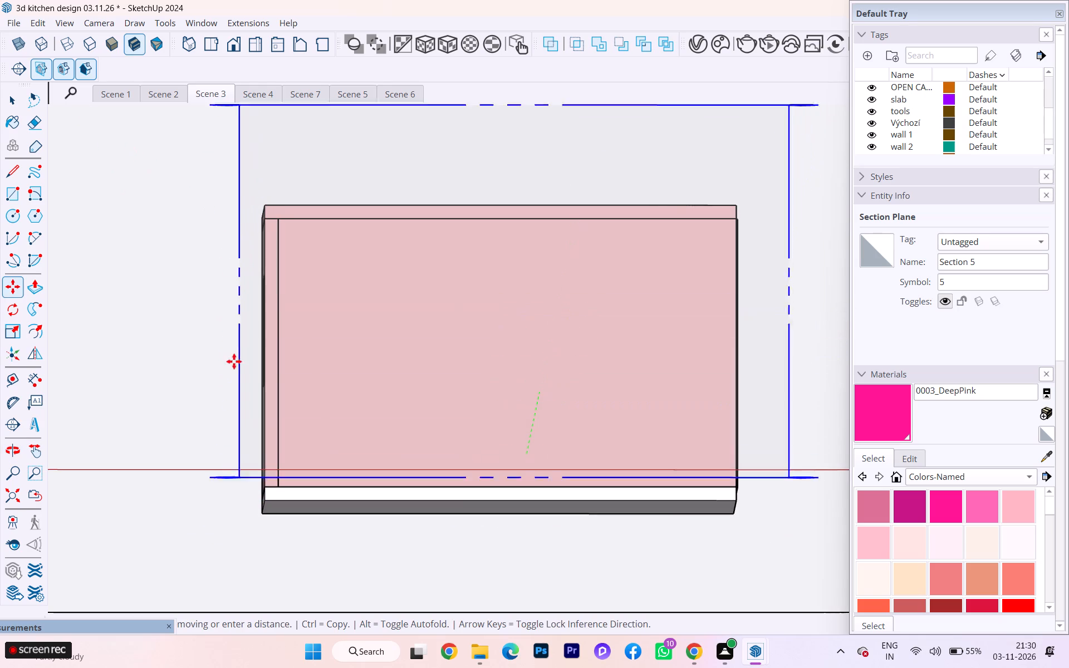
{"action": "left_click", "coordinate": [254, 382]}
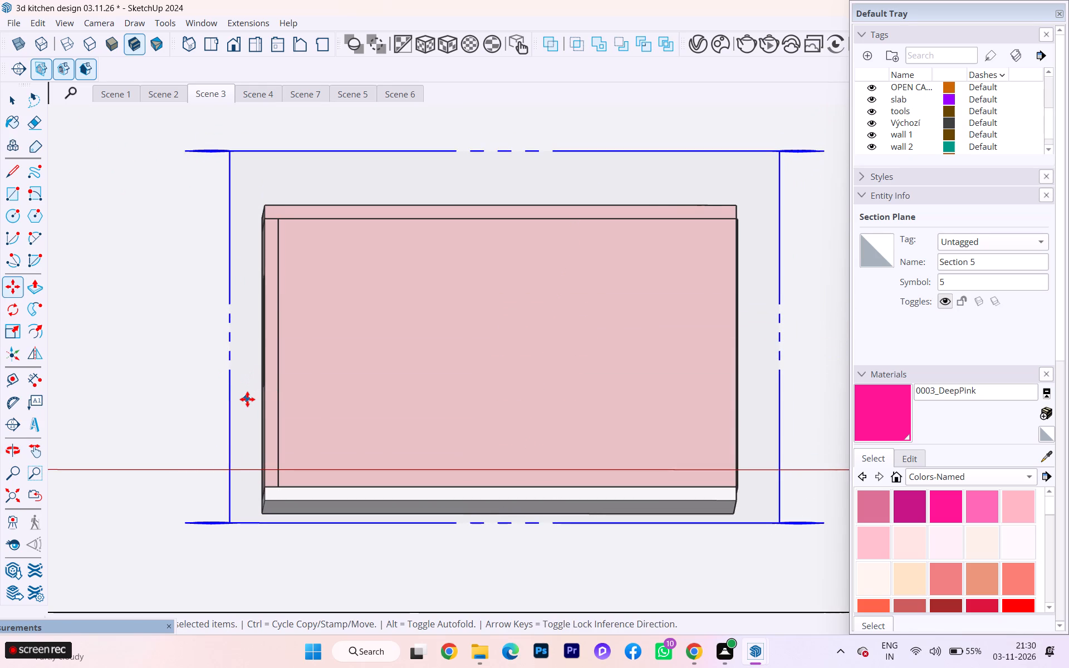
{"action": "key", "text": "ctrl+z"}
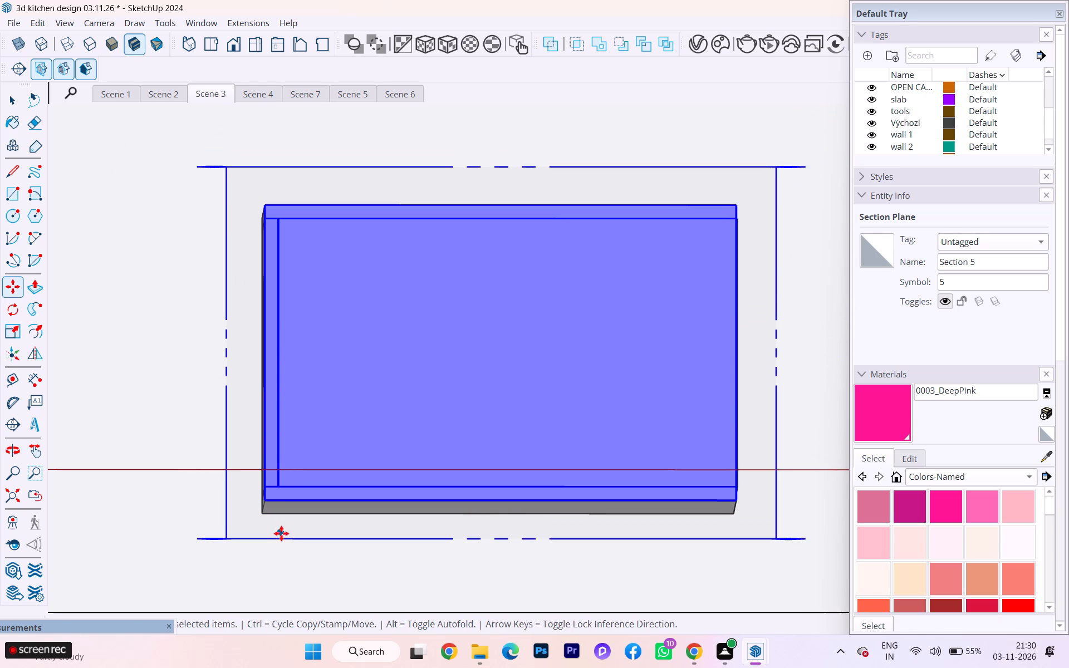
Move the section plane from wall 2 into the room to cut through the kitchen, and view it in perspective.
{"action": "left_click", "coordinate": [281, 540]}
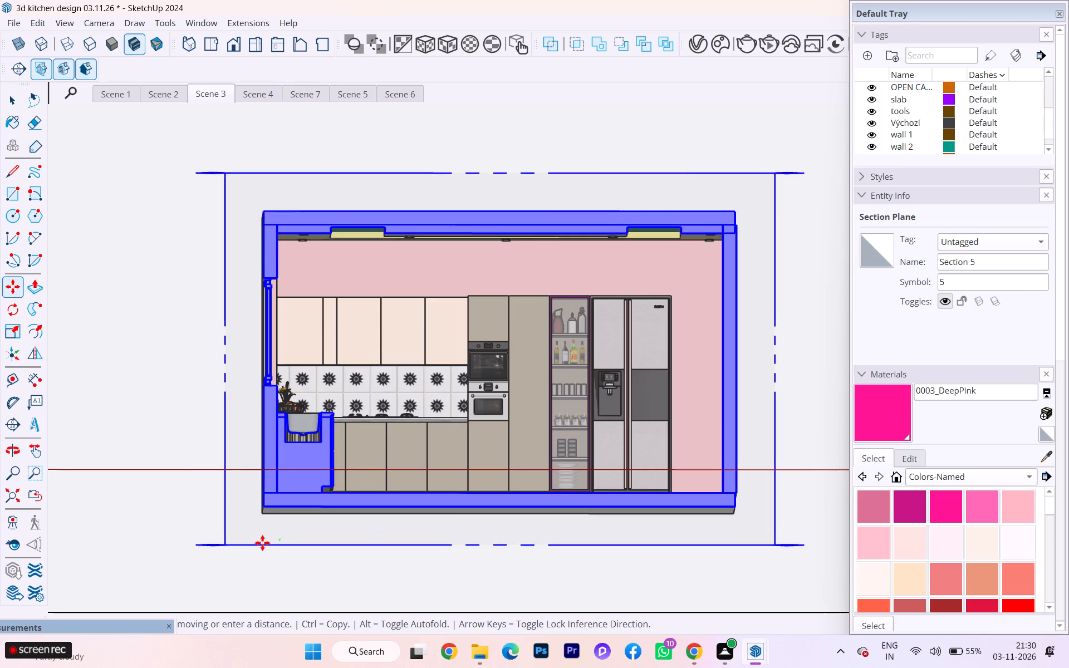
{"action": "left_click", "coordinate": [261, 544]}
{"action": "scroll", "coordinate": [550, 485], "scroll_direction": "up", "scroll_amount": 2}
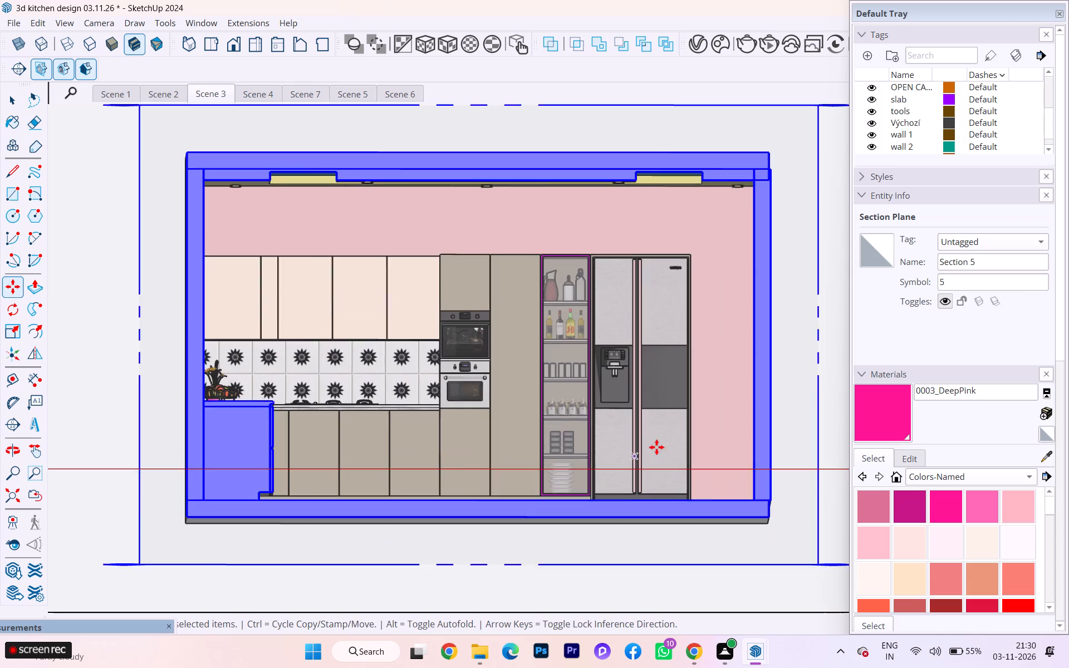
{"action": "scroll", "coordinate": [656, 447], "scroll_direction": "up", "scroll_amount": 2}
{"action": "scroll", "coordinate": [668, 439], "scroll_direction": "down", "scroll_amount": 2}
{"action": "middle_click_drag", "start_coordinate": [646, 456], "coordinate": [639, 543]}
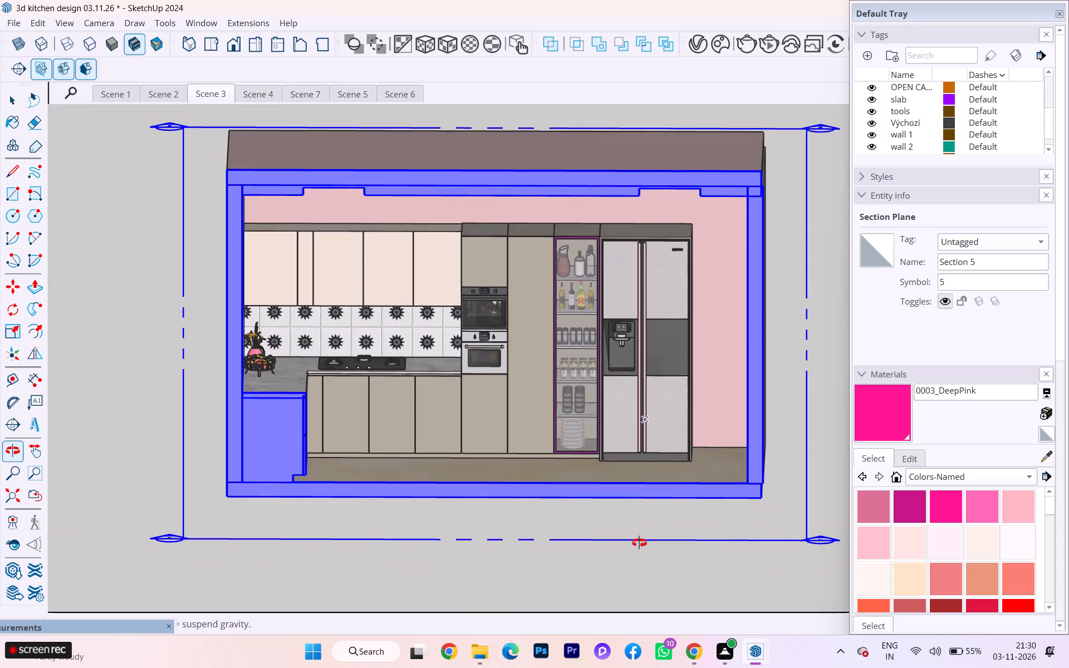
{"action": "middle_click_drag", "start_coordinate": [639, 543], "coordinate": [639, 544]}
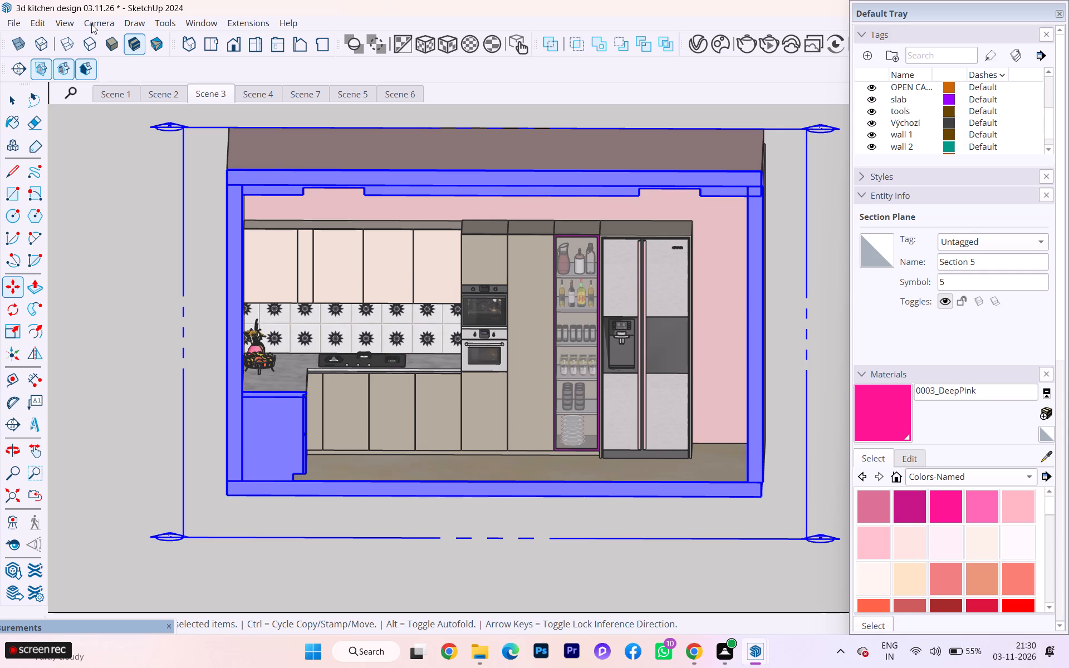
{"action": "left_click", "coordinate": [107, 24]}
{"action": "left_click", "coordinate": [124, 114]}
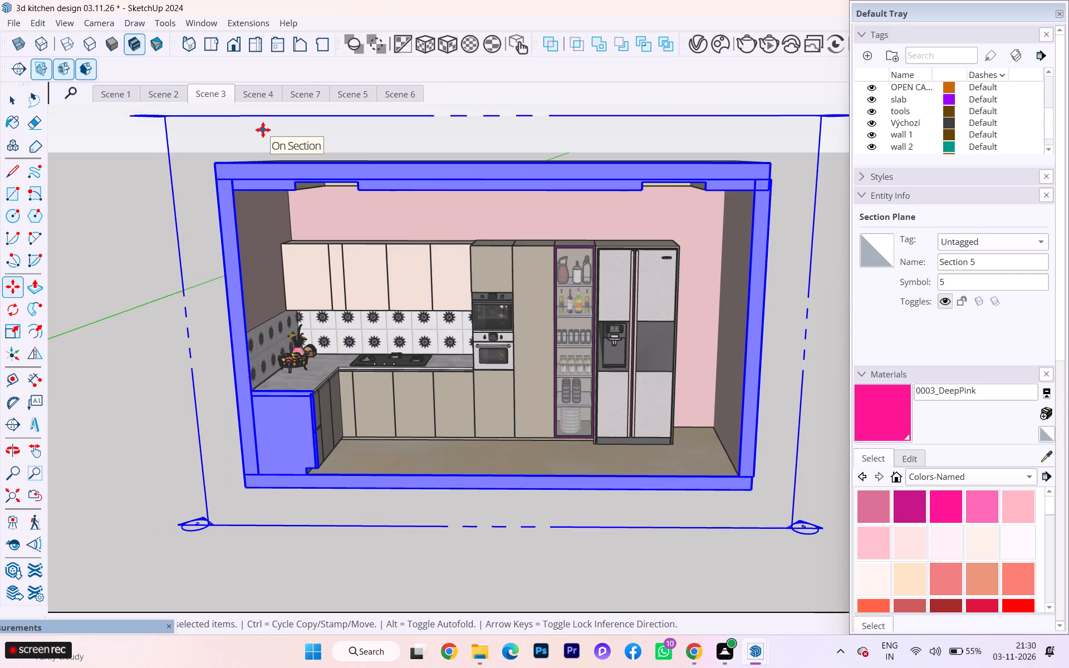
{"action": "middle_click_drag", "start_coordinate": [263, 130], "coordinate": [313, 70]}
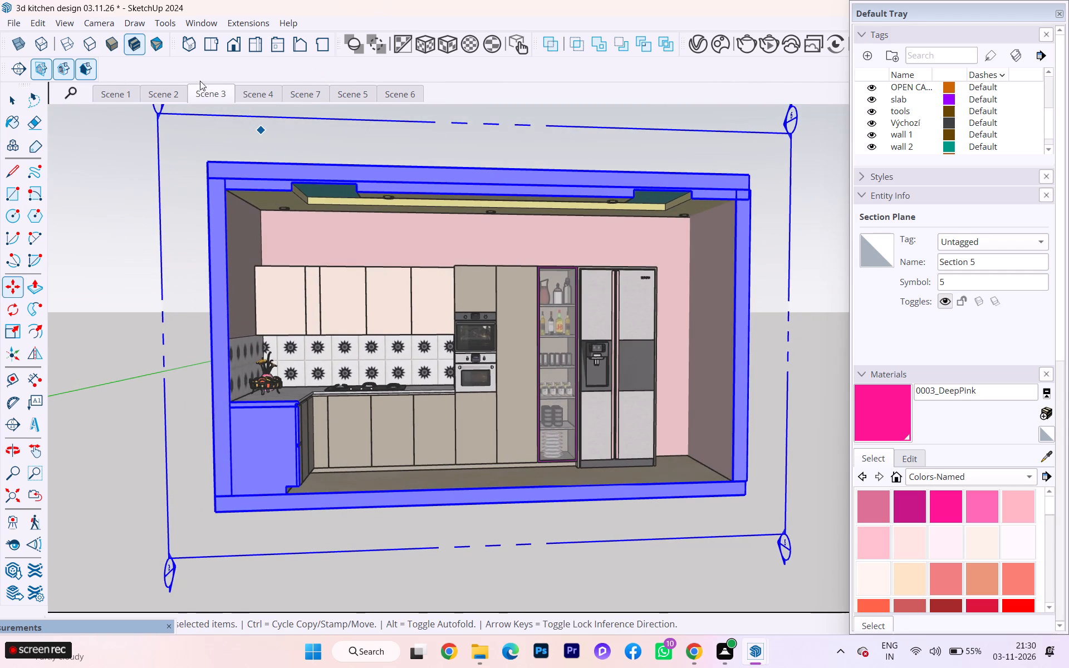
Open Scene 2 and examine the closed outer wall and the section plane around the room.
{"action": "left_click", "coordinate": [167, 96]}
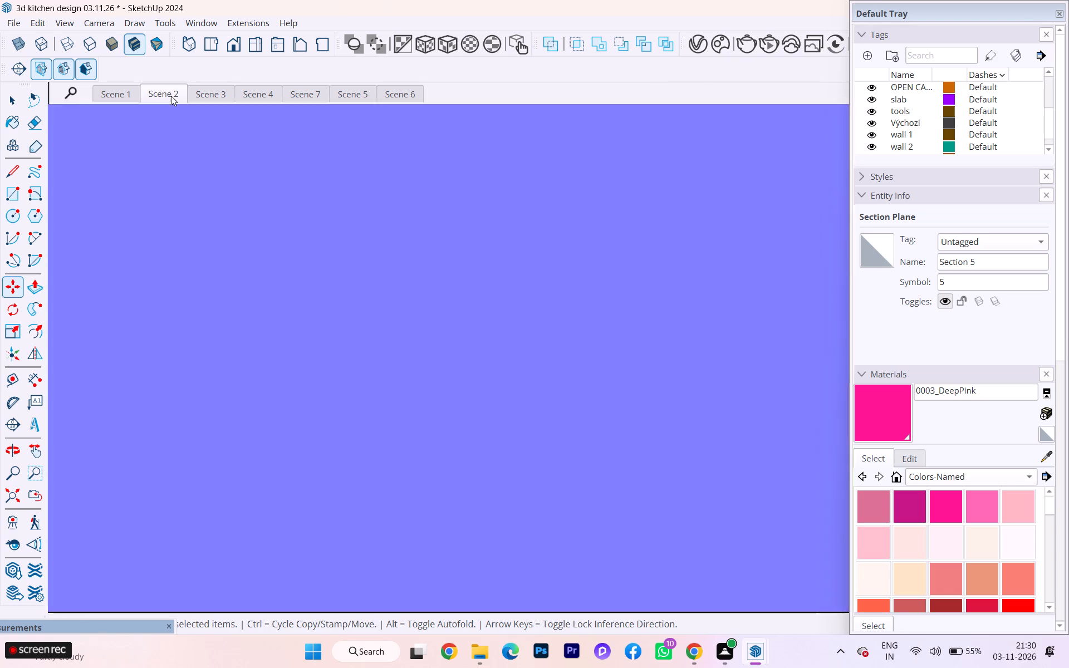
{"action": "scroll", "coordinate": [241, 149], "scroll_direction": "down", "scroll_amount": 2}
{"action": "scroll", "coordinate": [251, 155], "scroll_direction": "up", "scroll_amount": 1}
{"action": "scroll", "coordinate": [252, 156], "scroll_direction": "down", "scroll_amount": 1}
{"action": "scroll", "coordinate": [321, 215], "scroll_direction": "down", "scroll_amount": 6}
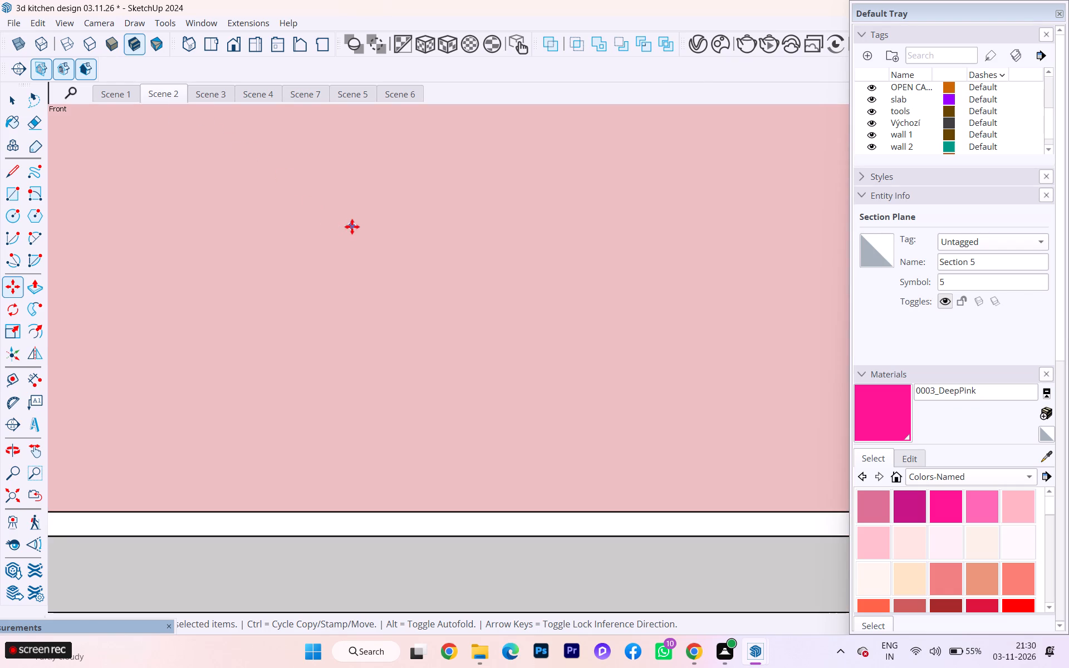
{"action": "scroll", "coordinate": [352, 227], "scroll_direction": "down", "scroll_amount": 5}
{"action": "scroll", "coordinate": [380, 267], "scroll_direction": "down", "scroll_amount": 1}
{"action": "middle_click_drag", "start_coordinate": [410, 290], "coordinate": [455, 370]}
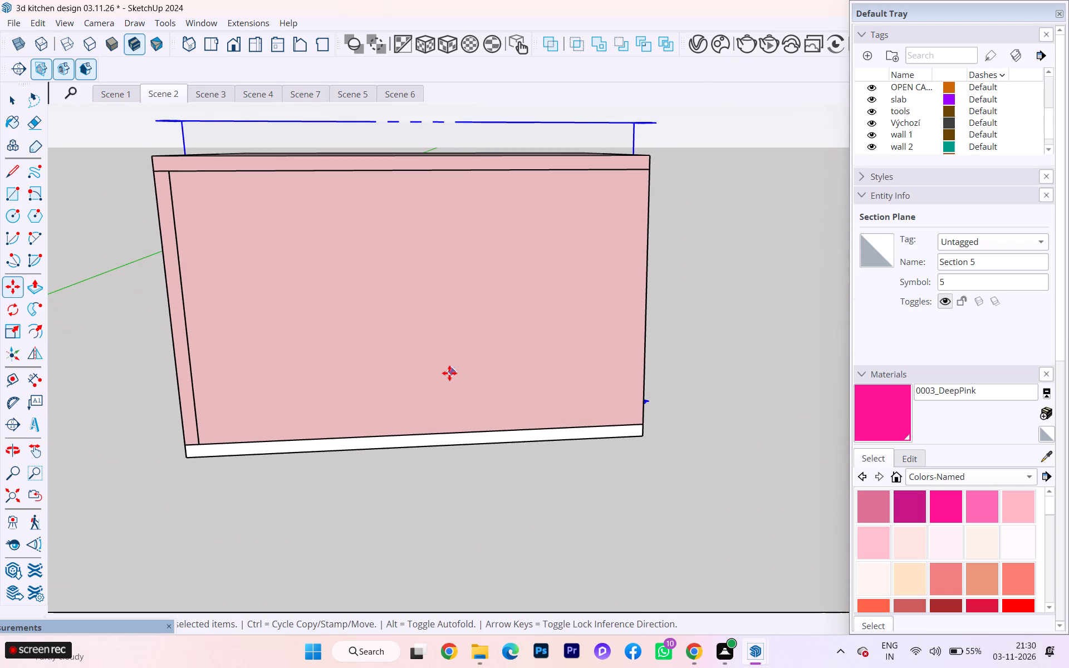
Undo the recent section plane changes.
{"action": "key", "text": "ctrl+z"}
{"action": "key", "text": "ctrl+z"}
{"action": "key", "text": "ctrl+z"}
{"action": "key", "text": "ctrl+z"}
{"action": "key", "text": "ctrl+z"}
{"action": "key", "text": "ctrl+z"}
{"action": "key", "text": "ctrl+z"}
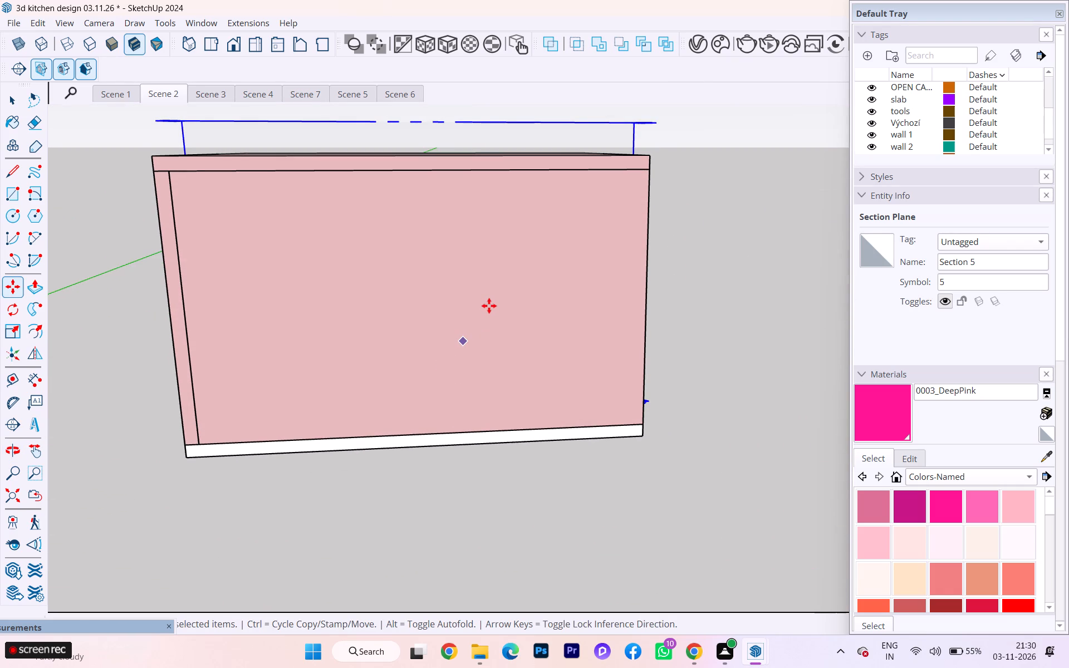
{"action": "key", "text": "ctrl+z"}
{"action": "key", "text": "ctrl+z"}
Delete the section plane surrounding the room near the front wall.
{"action": "left_click", "coordinate": [21, 103]}
{"action": "left_click", "coordinate": [11, 100]}
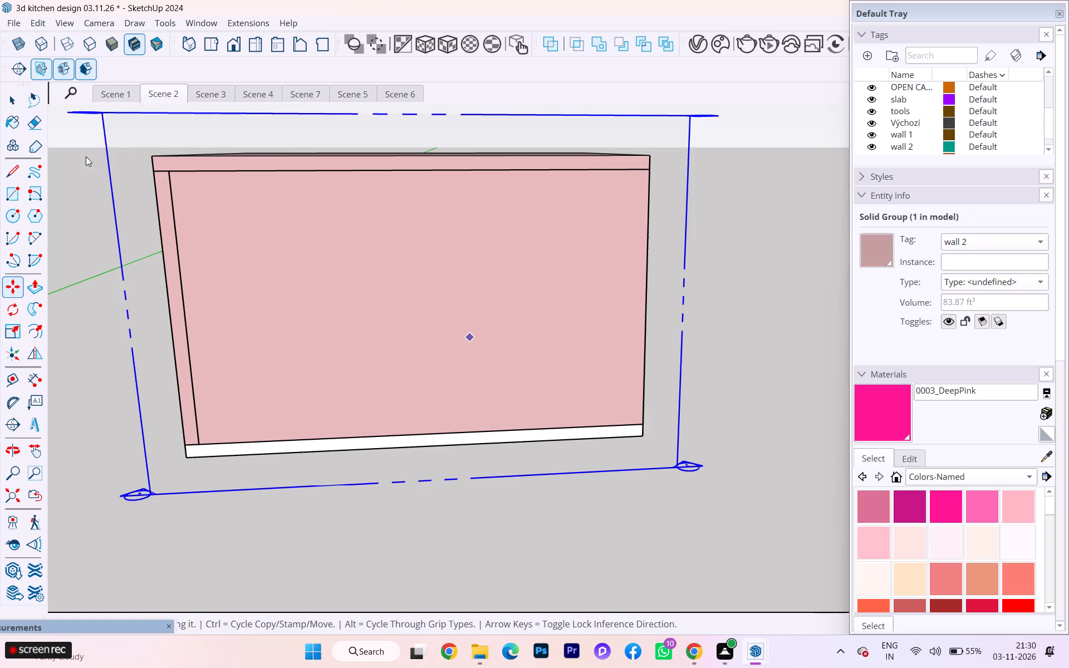
{"action": "left_click", "coordinate": [130, 239]}
{"action": "left_click", "coordinate": [115, 240]}
{"action": "double_click", "coordinate": [115, 240]}
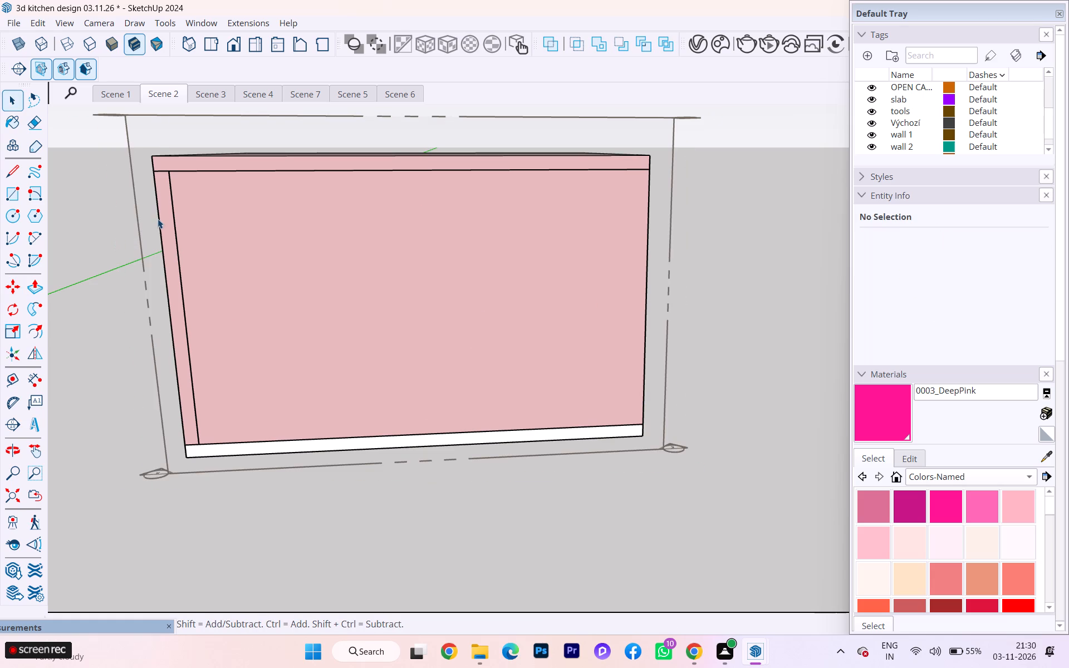
{"action": "left_click", "coordinate": [139, 210]}
{"action": "key", "text": "Delete"}
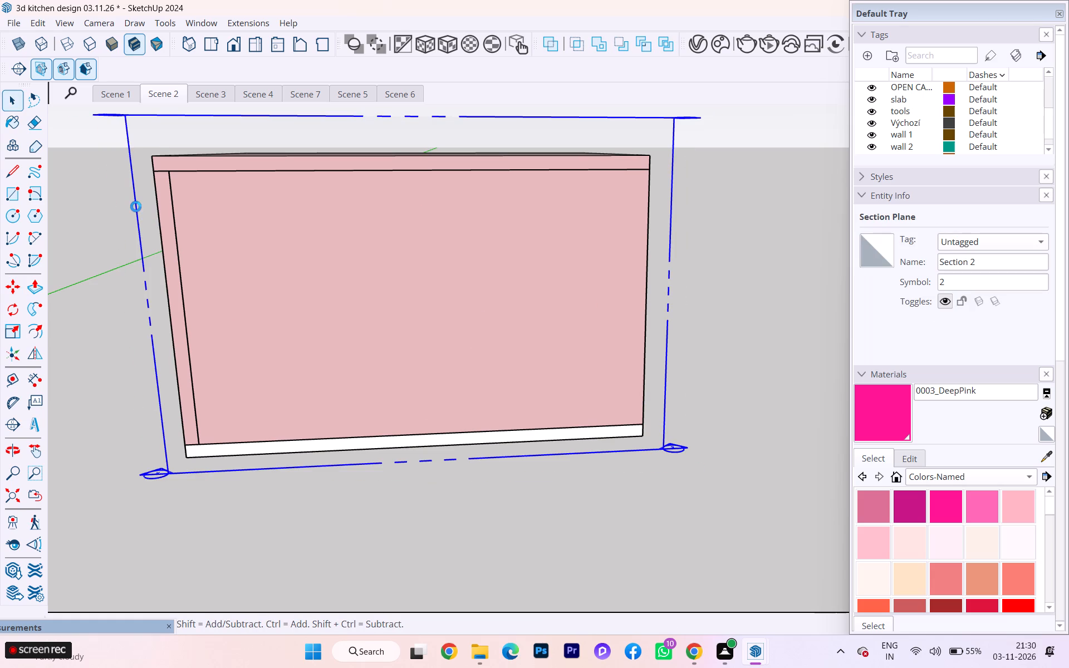
{"action": "key", "text": "F12"}
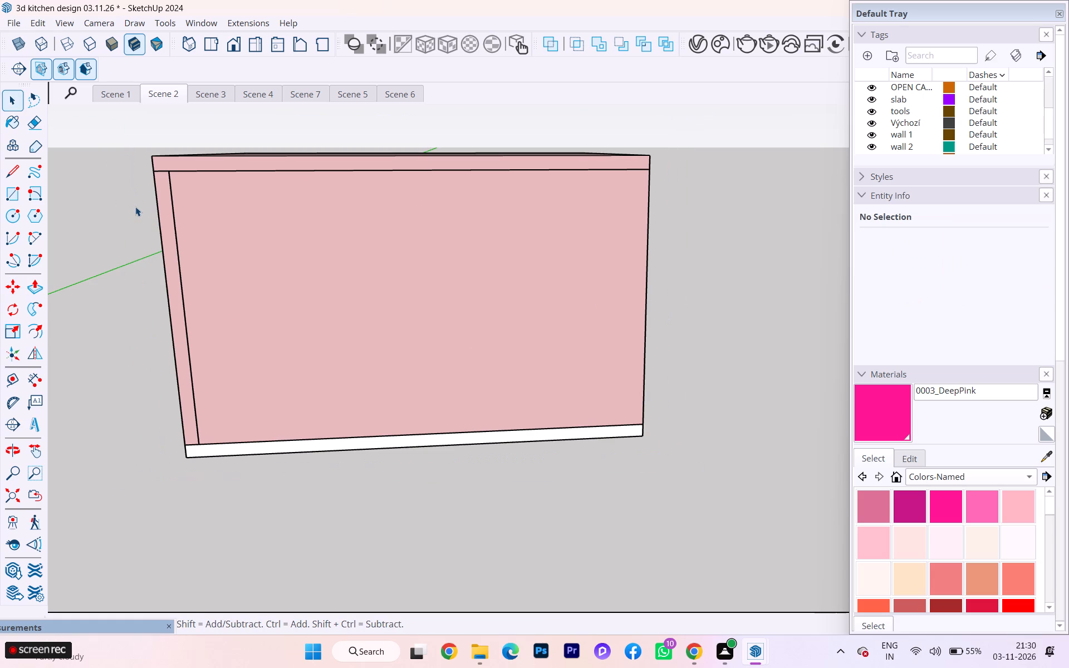
Check the views stored in Scene 1, Scene 2 and Scene 3 without the section plane.
{"action": "scroll", "coordinate": [300, 237], "scroll_direction": "down", "scroll_amount": 2}
{"action": "scroll", "coordinate": [306, 253], "scroll_direction": "up", "scroll_amount": 1}
{"action": "middle_click_drag", "start_coordinate": [298, 272], "coordinate": [283, 223]}
{"action": "scroll", "coordinate": [273, 181], "scroll_direction": "up", "scroll_amount": 3}
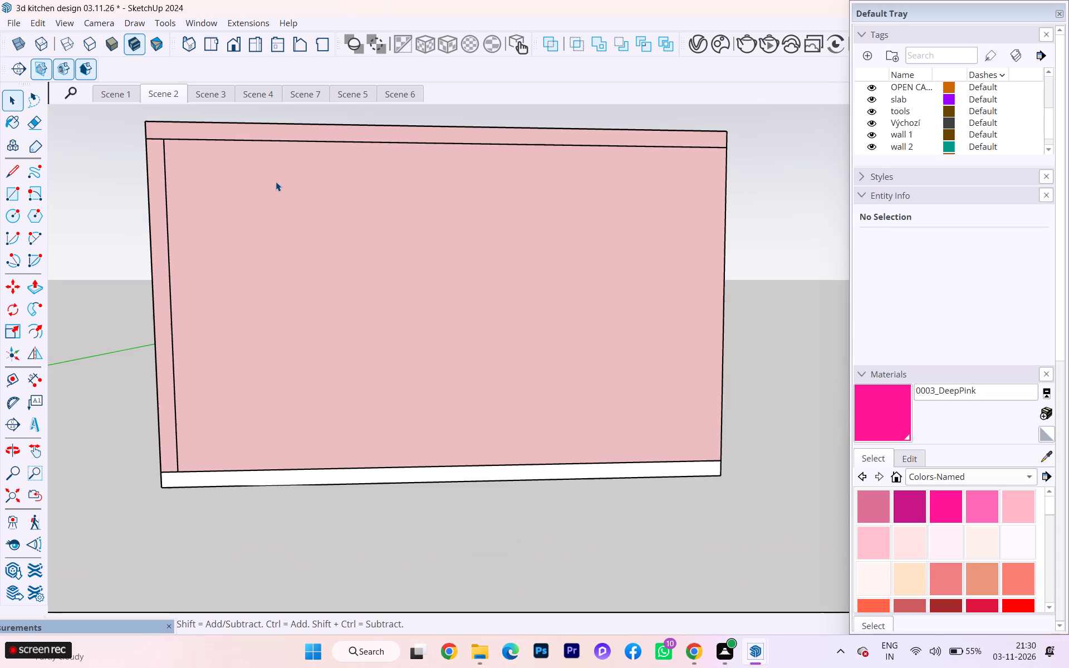
{"action": "scroll", "coordinate": [349, 255], "scroll_direction": "down", "scroll_amount": 4}
{"action": "left_click", "coordinate": [130, 87]}
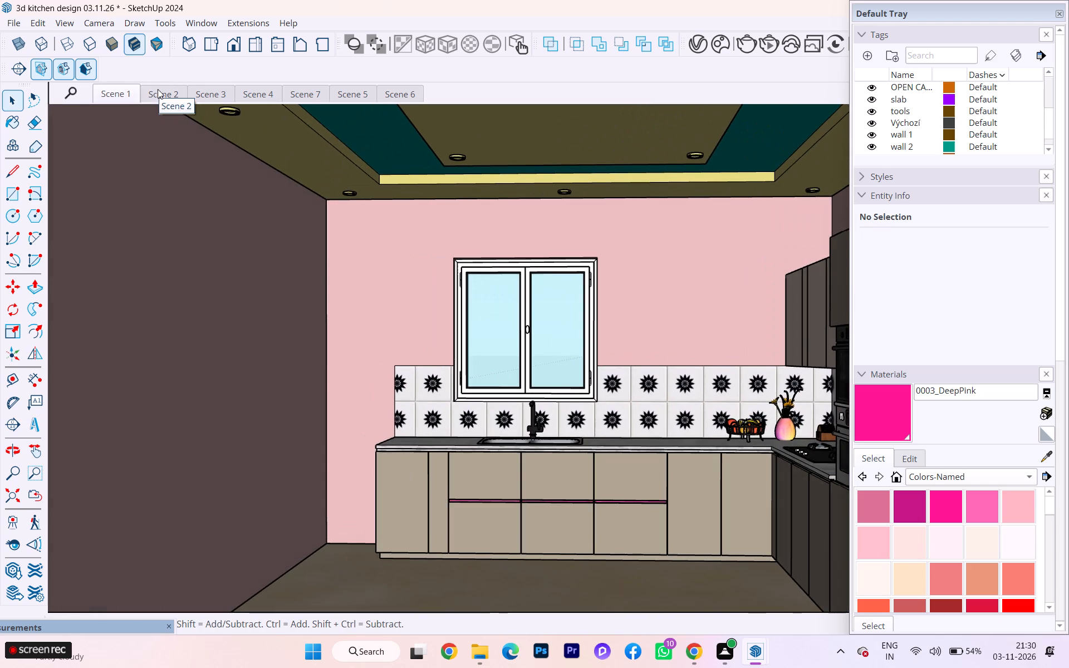
{"action": "left_click", "coordinate": [155, 91]}
{"action": "left_click", "coordinate": [204, 86]}
{"action": "left_click", "coordinate": [210, 90]}
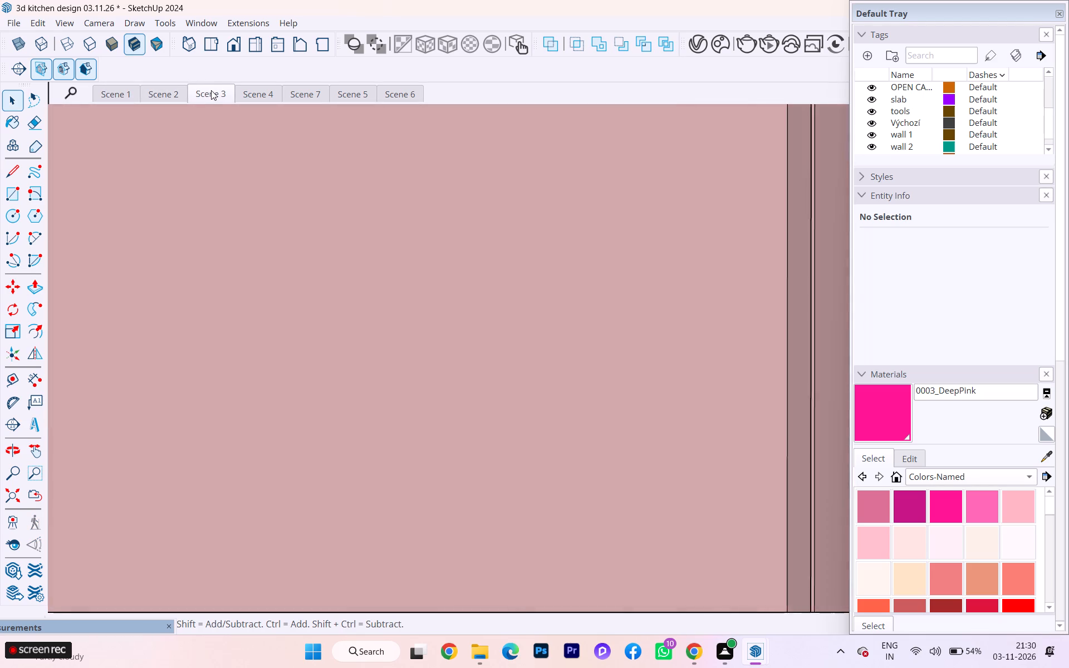
{"action": "scroll", "coordinate": [208, 94], "scroll_direction": "down", "scroll_amount": 2}
{"action": "right_click", "coordinate": [208, 94]}
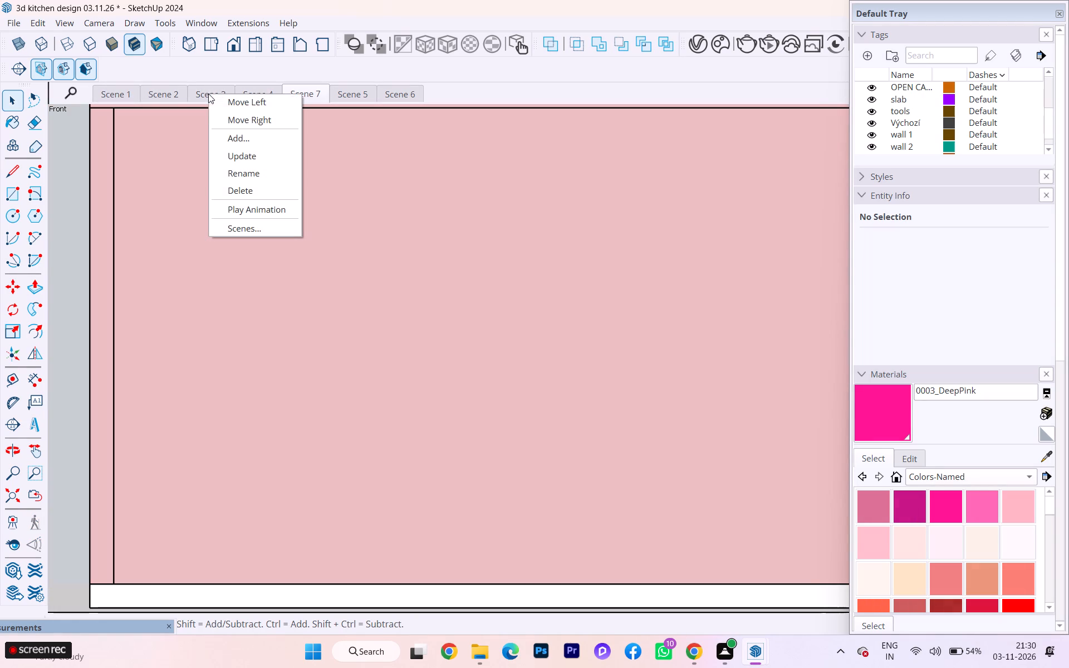
{"action": "left_click", "coordinate": [174, 92]}
{"action": "left_click", "coordinate": [203, 92]}
{"action": "right_click", "coordinate": [203, 92]}
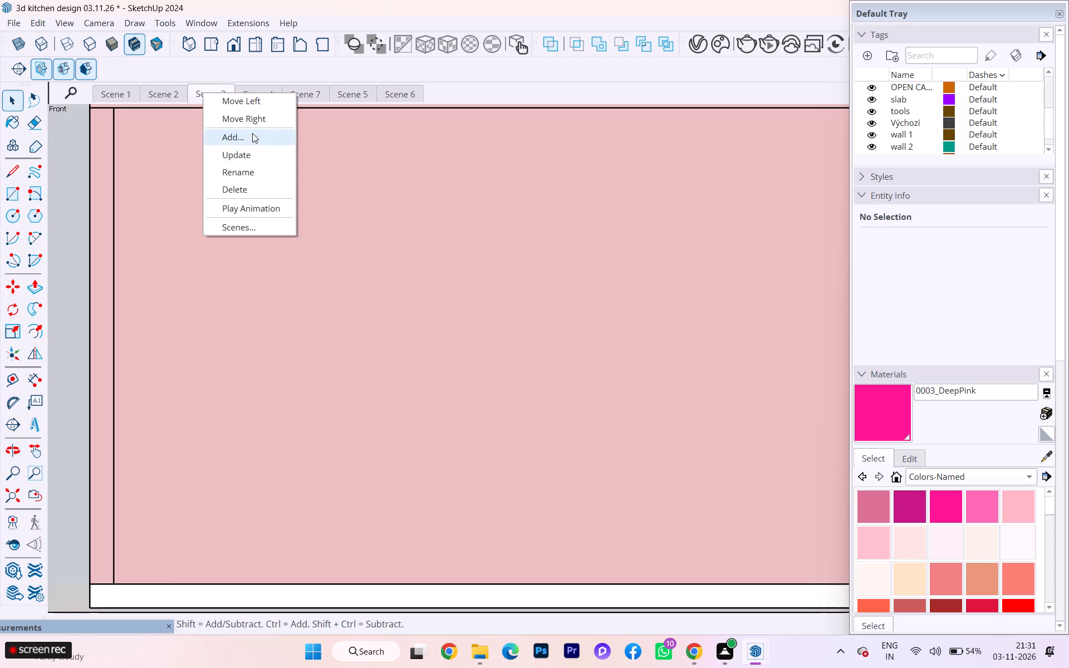
Open Scene 2 and examine the room's closed outer walls from several sides.
{"action": "left_click", "coordinate": [166, 90]}
{"action": "scroll", "coordinate": [269, 161], "scroll_direction": "down", "scroll_amount": 13}
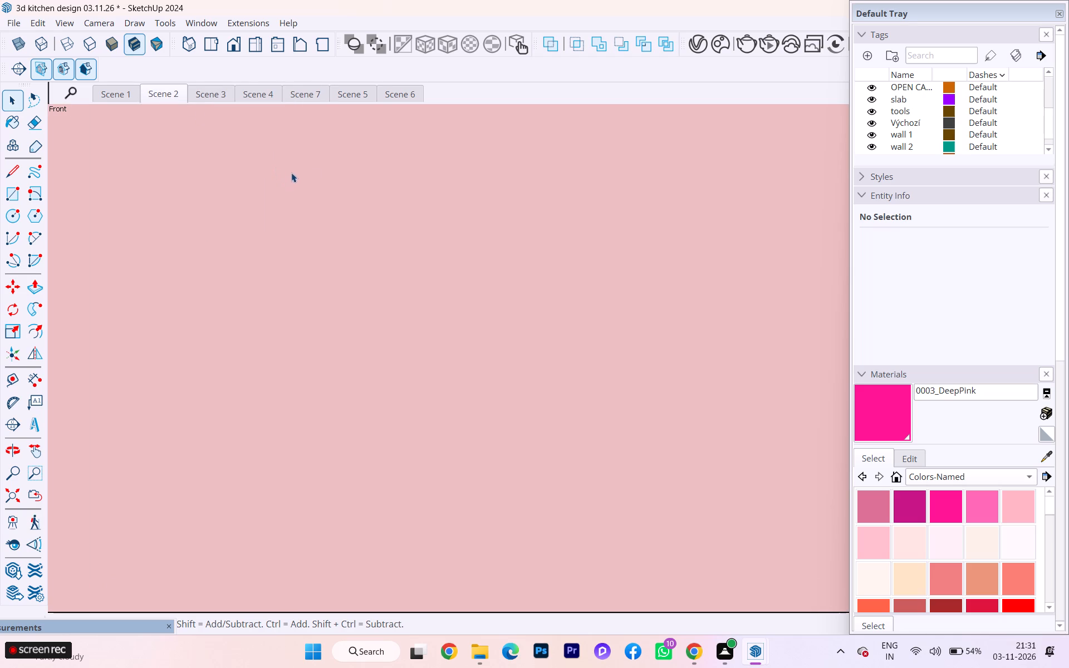
{"action": "scroll", "coordinate": [291, 173], "scroll_direction": "down", "scroll_amount": 1}
{"action": "scroll", "coordinate": [323, 141], "scroll_direction": "down", "scroll_amount": 10}
{"action": "scroll", "coordinate": [257, 223], "scroll_direction": "down", "scroll_amount": 3}
{"action": "scroll", "coordinate": [285, 270], "scroll_direction": "down", "scroll_amount": 1}
{"action": "scroll", "coordinate": [285, 270], "scroll_direction": "up", "scroll_amount": 2}
{"action": "scroll", "coordinate": [285, 271], "scroll_direction": "down", "scroll_amount": 2}
{"action": "middle_click_drag", "start_coordinate": [301, 297], "coordinate": [150, 329]}
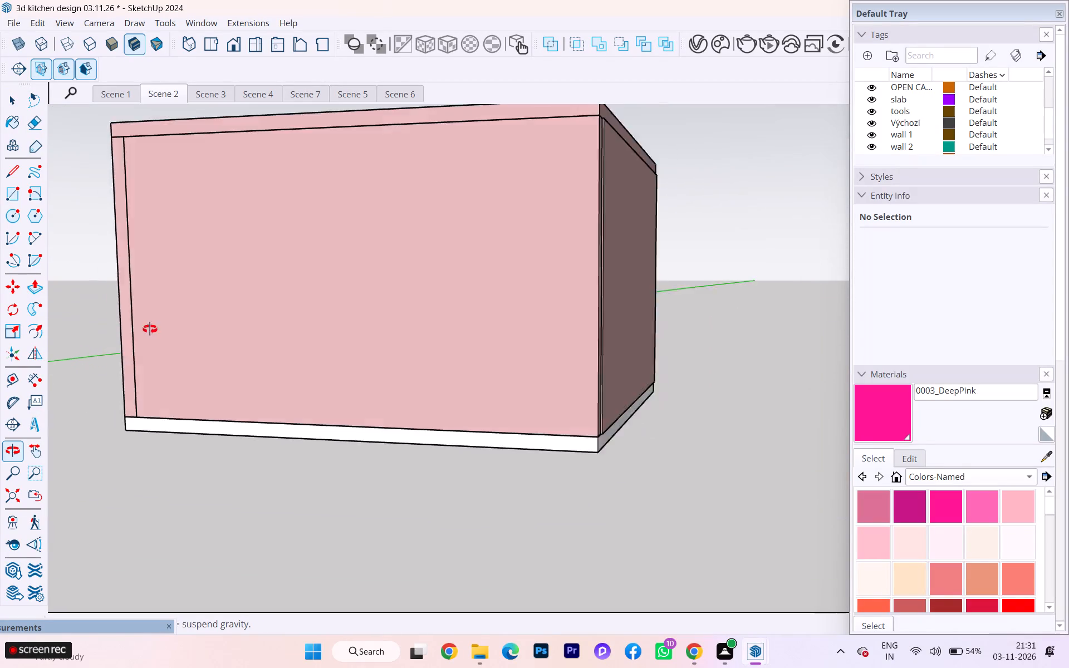
{"action": "middle_click_drag", "start_coordinate": [150, 329], "coordinate": [643, 344]}
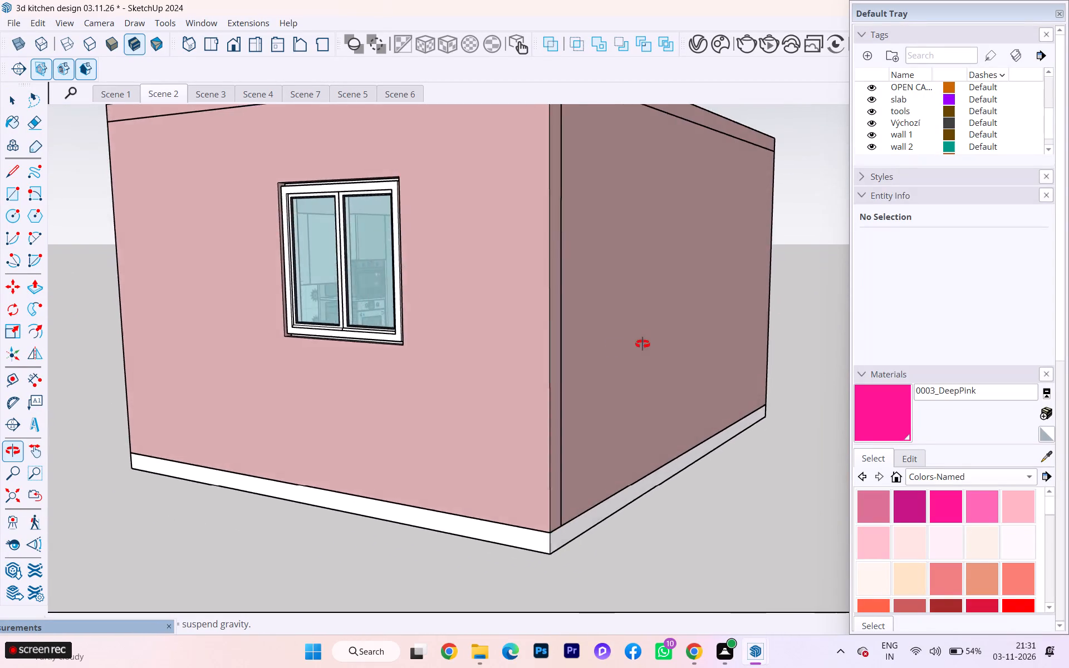
{"action": "middle_click_drag", "start_coordinate": [643, 344], "coordinate": [379, 350]}
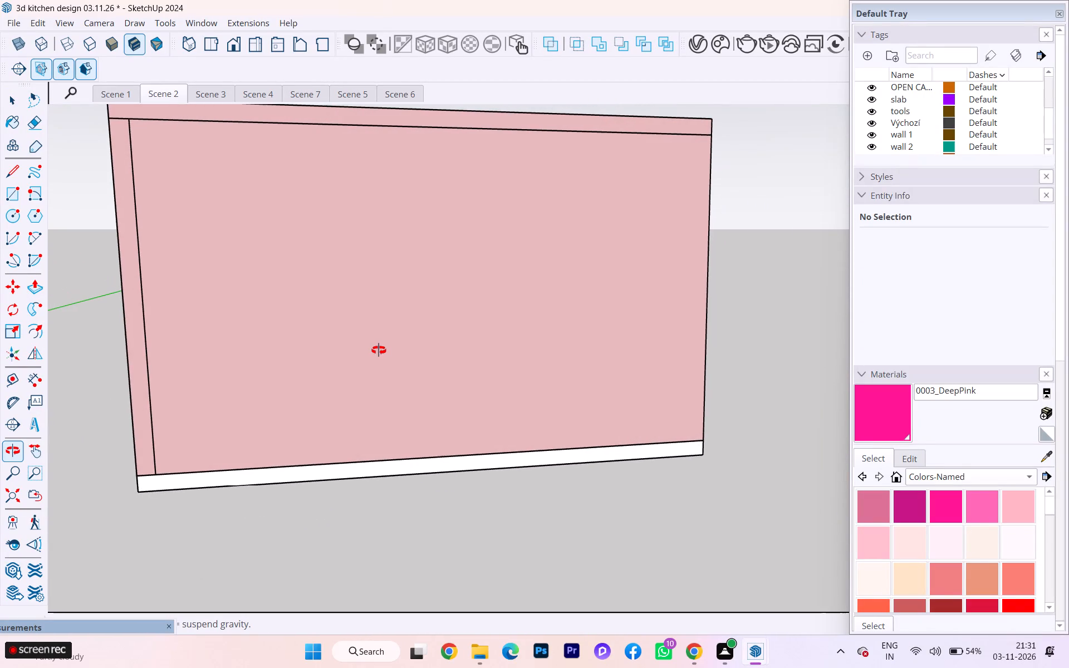
{"action": "middle_click_drag", "start_coordinate": [379, 350], "coordinate": [361, 355]}
{"action": "scroll", "coordinate": [361, 355], "scroll_direction": "up", "scroll_amount": 1}
{"action": "scroll", "coordinate": [693, 468], "scroll_direction": "down", "scroll_amount": 3}
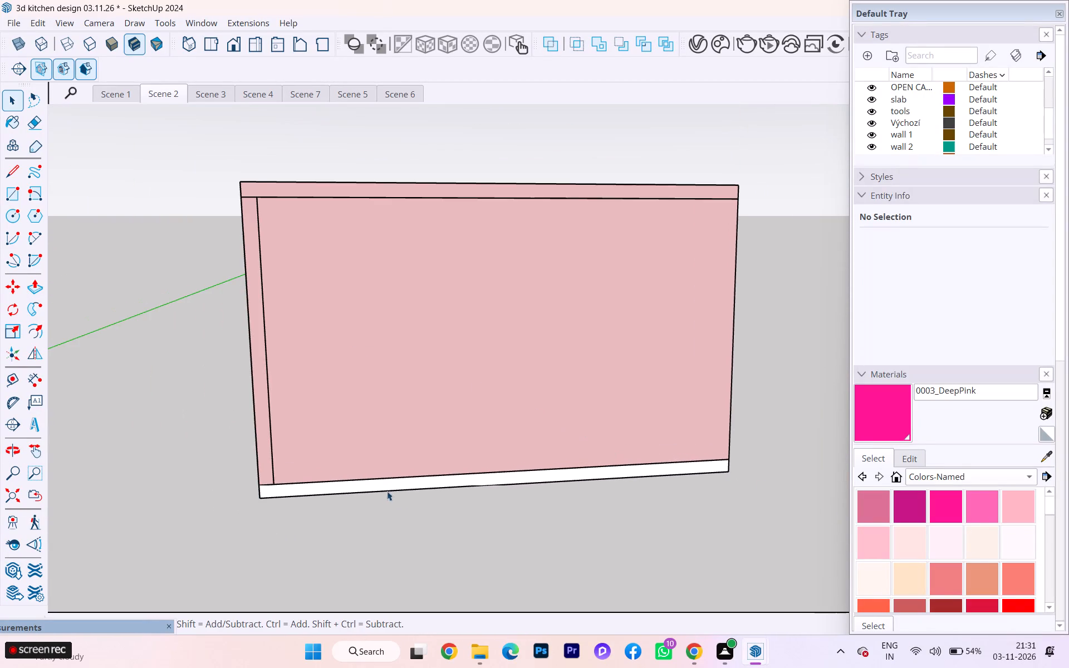
Hide the large outer wall group tagged wall 2 that closes off the kitchen interior.
{"action": "middle_click_drag", "start_coordinate": [382, 492], "coordinate": [330, 460]}
{"action": "scroll", "coordinate": [615, 243], "scroll_direction": "up", "scroll_amount": 2}
{"action": "scroll", "coordinate": [657, 257], "scroll_direction": "up", "scroll_amount": 2}
{"action": "scroll", "coordinate": [663, 261], "scroll_direction": "down", "scroll_amount": 1}
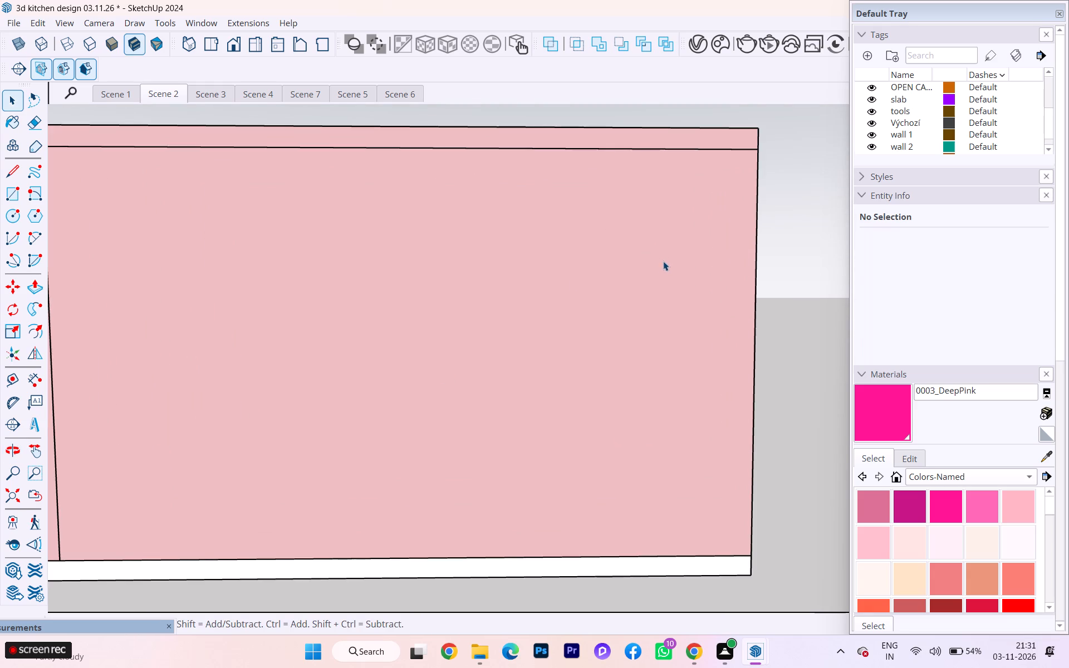
{"action": "scroll", "coordinate": [873, 148], "scroll_direction": "down", "scroll_amount": 2}
{"action": "scroll", "coordinate": [689, 199], "scroll_direction": "down", "scroll_amount": 1}
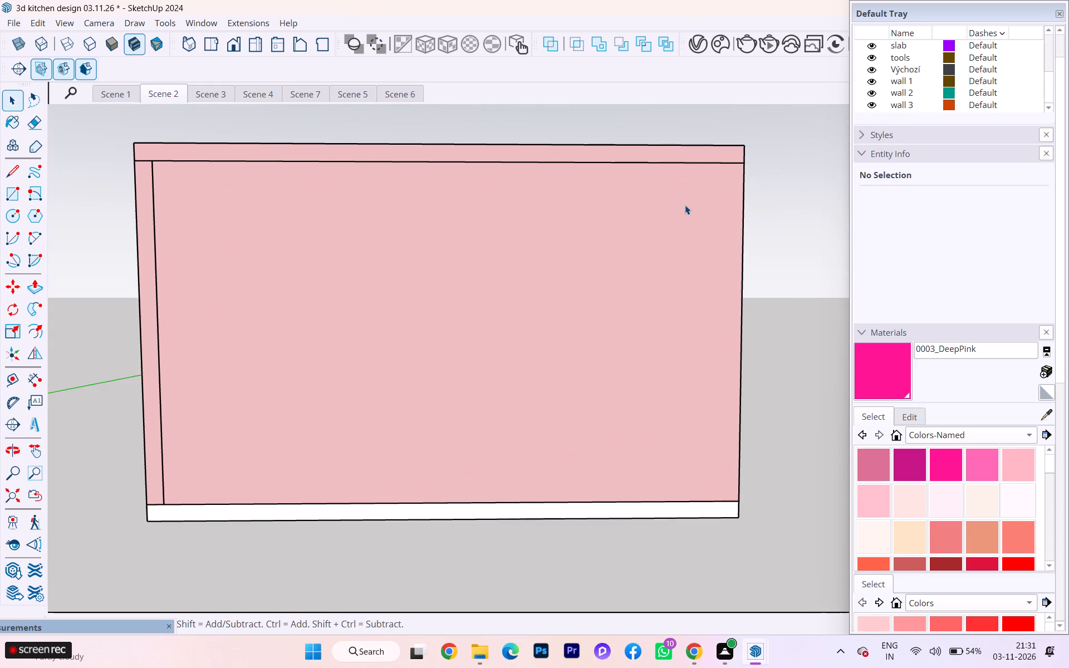
{"action": "scroll", "coordinate": [274, 283], "scroll_direction": "up", "scroll_amount": 2}
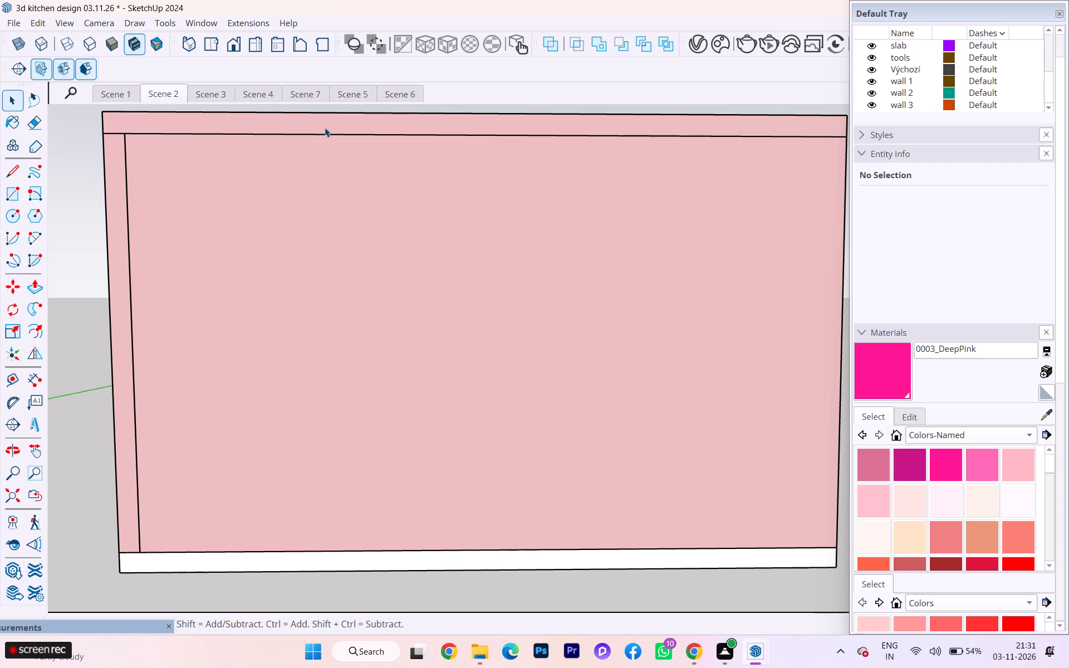
{"action": "left_click", "coordinate": [256, 242]}
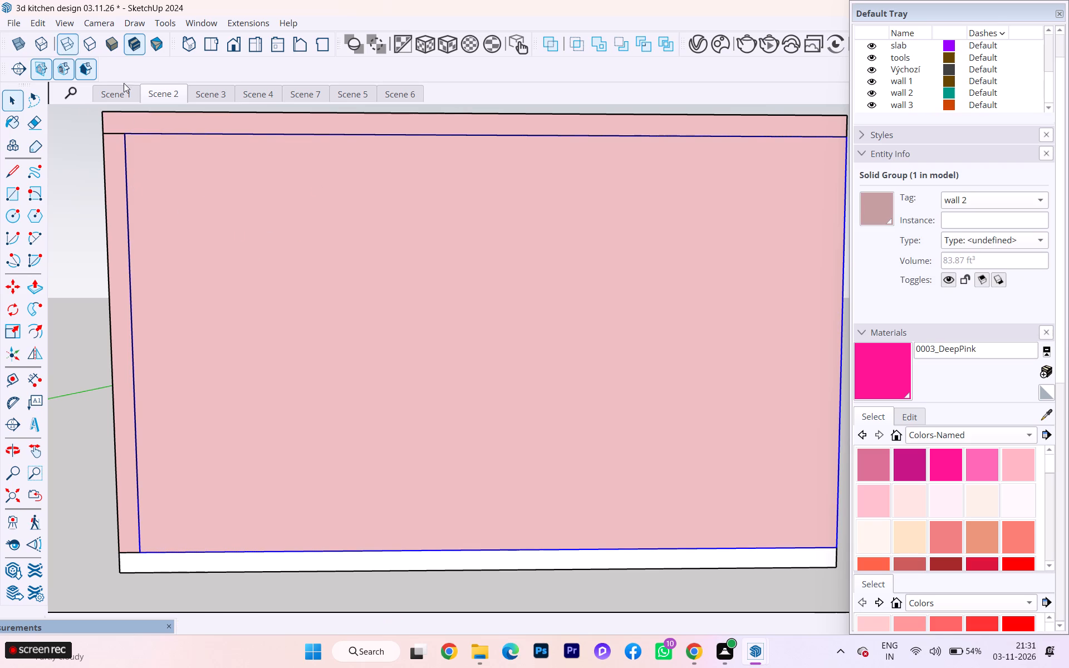
{"action": "right_click", "coordinate": [285, 219]}
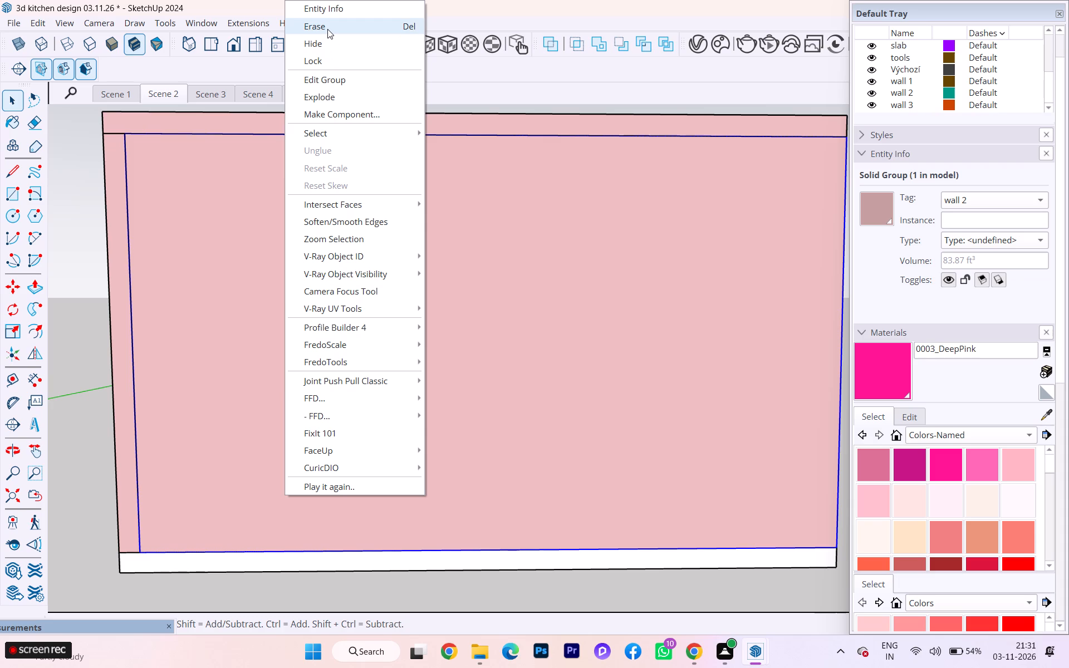
{"action": "left_click", "coordinate": [324, 41]}
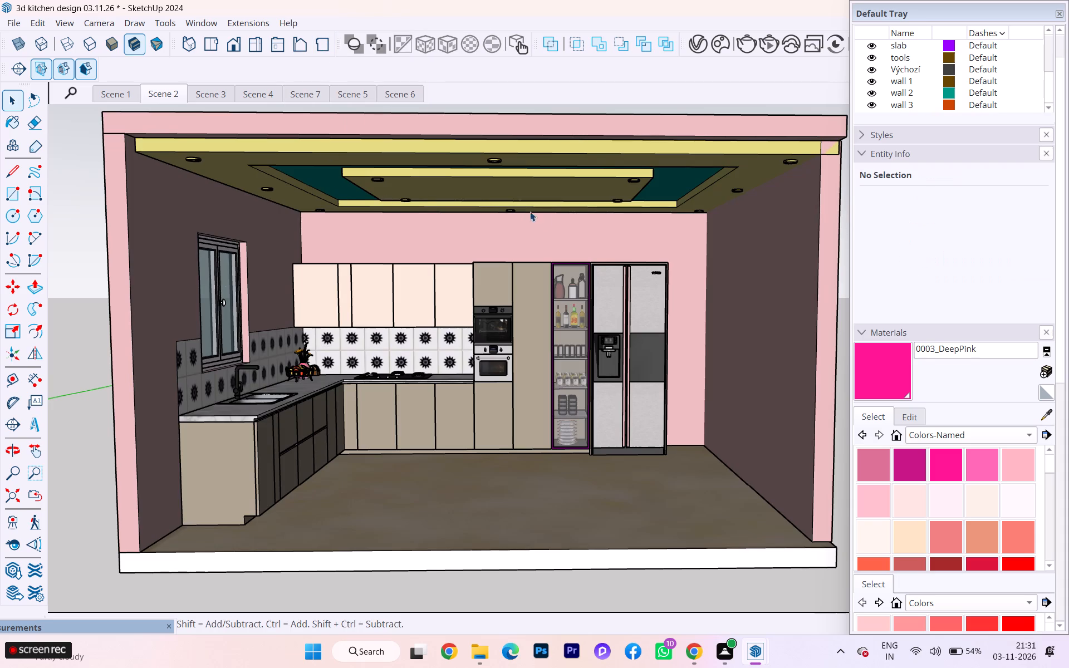
Frame an interior perspective of the kitchen through the open side, covering the window, sink counter, wall cabinets, ovens and refrigerator.
{"action": "middle_click_drag", "start_coordinate": [615, 216], "coordinate": [629, 213]}
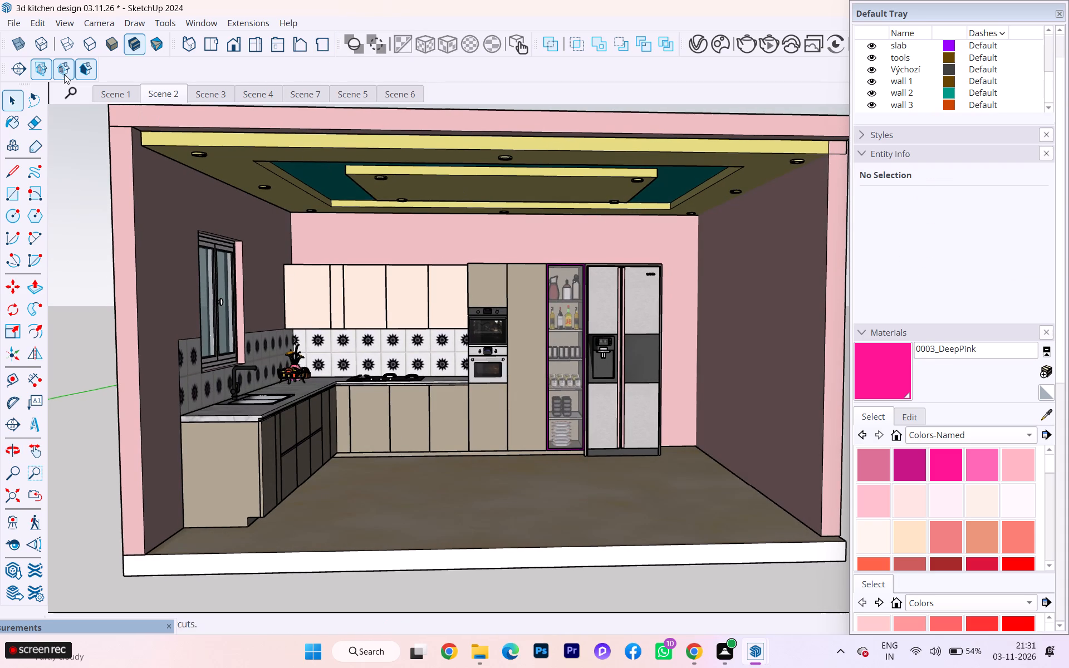
{"action": "scroll", "coordinate": [704, 257], "scroll_direction": "up", "scroll_amount": 1}
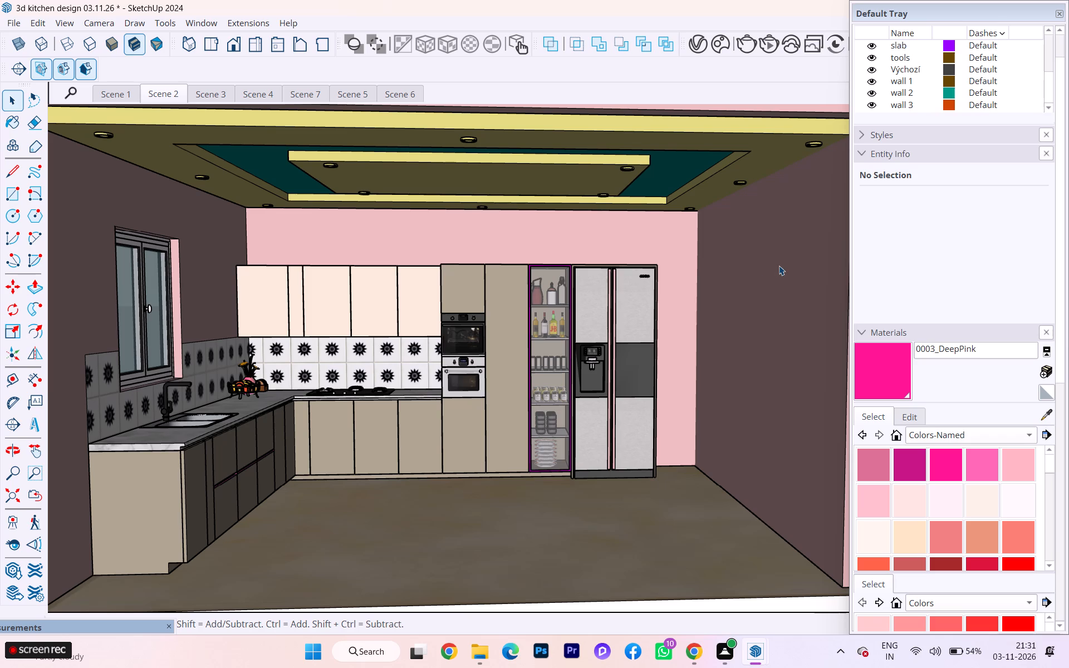
{"action": "scroll", "coordinate": [758, 267], "scroll_direction": "up", "scroll_amount": 1}
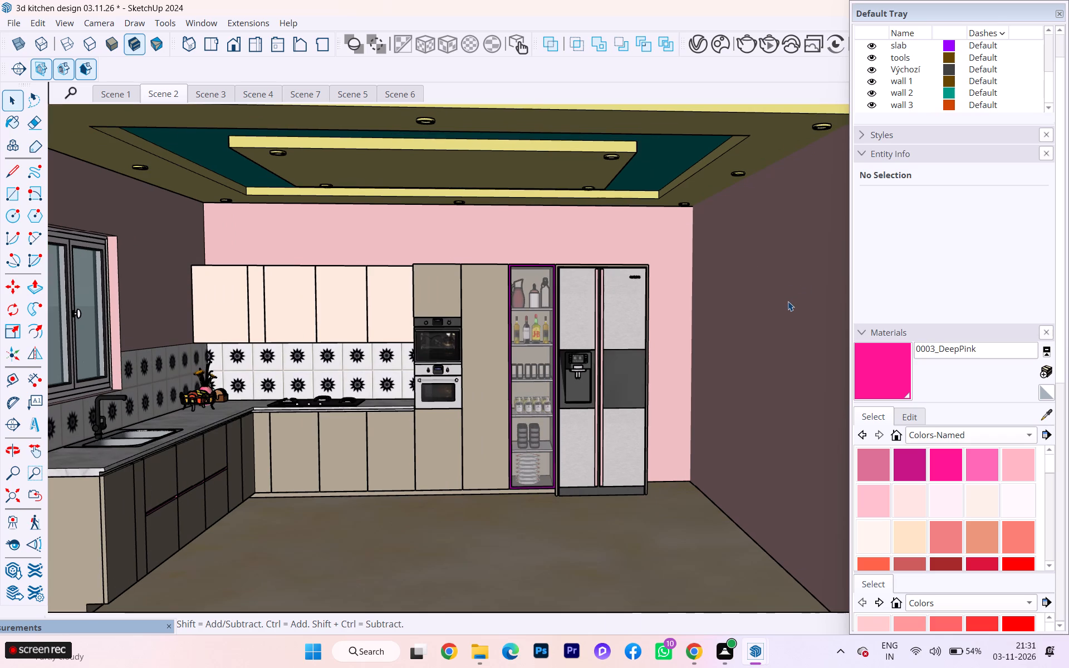
{"action": "middle_click_drag", "start_coordinate": [283, 262], "coordinate": [290, 246]}
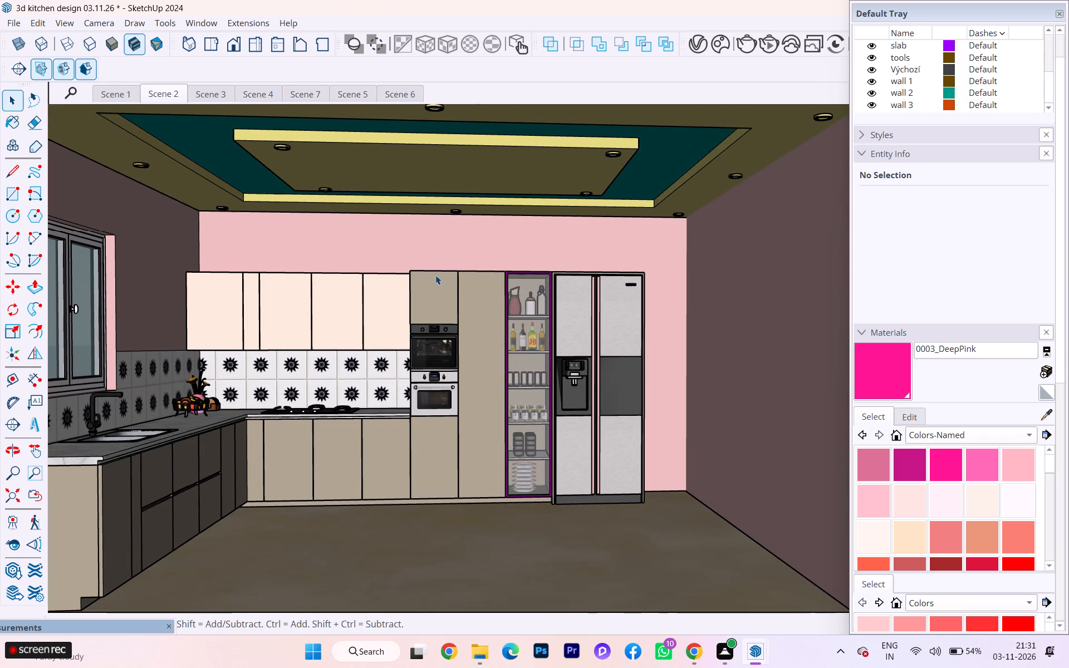
{"action": "scroll", "coordinate": [650, 315], "scroll_direction": "down", "scroll_amount": 1}
{"action": "scroll", "coordinate": [346, 278], "scroll_direction": "up", "scroll_amount": 2}
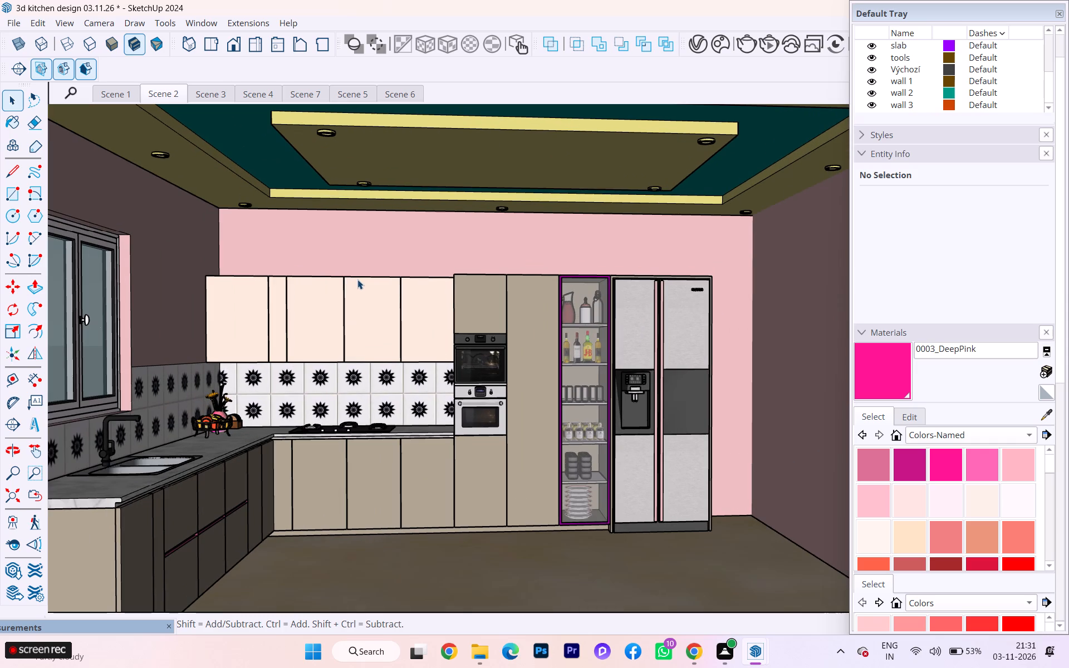
{"action": "middle_click_drag", "start_coordinate": [327, 284], "coordinate": [326, 287]}
{"action": "scroll", "coordinate": [327, 284], "scroll_direction": "down", "scroll_amount": 1}
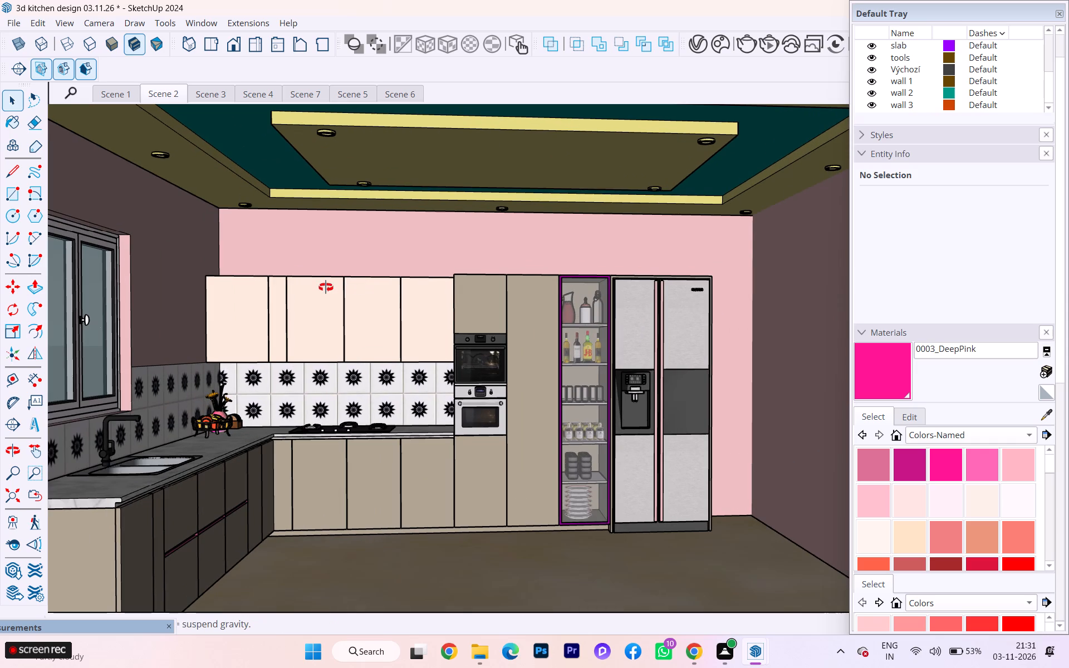
{"action": "middle_click_drag", "start_coordinate": [326, 287], "coordinate": [326, 299]}
{"action": "scroll", "coordinate": [321, 294], "scroll_direction": "up", "scroll_amount": 1}
{"action": "scroll", "coordinate": [321, 294], "scroll_direction": "down", "scroll_amount": 1}
{"action": "scroll", "coordinate": [321, 294], "scroll_direction": "up", "scroll_amount": 2}
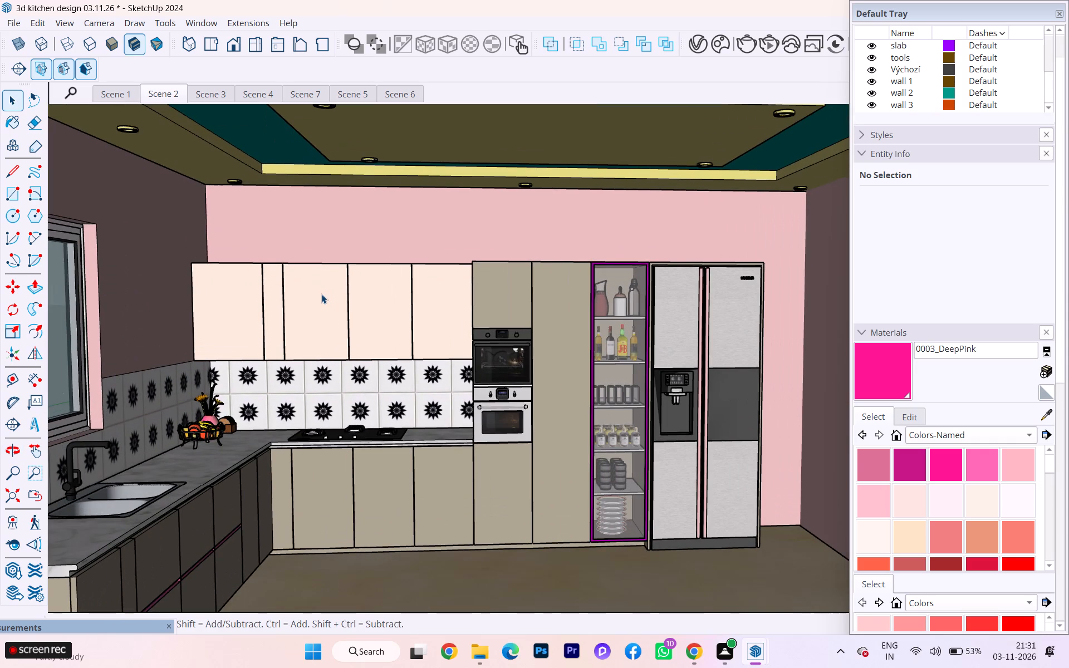
{"action": "scroll", "coordinate": [321, 294], "scroll_direction": "down", "scroll_amount": 1}
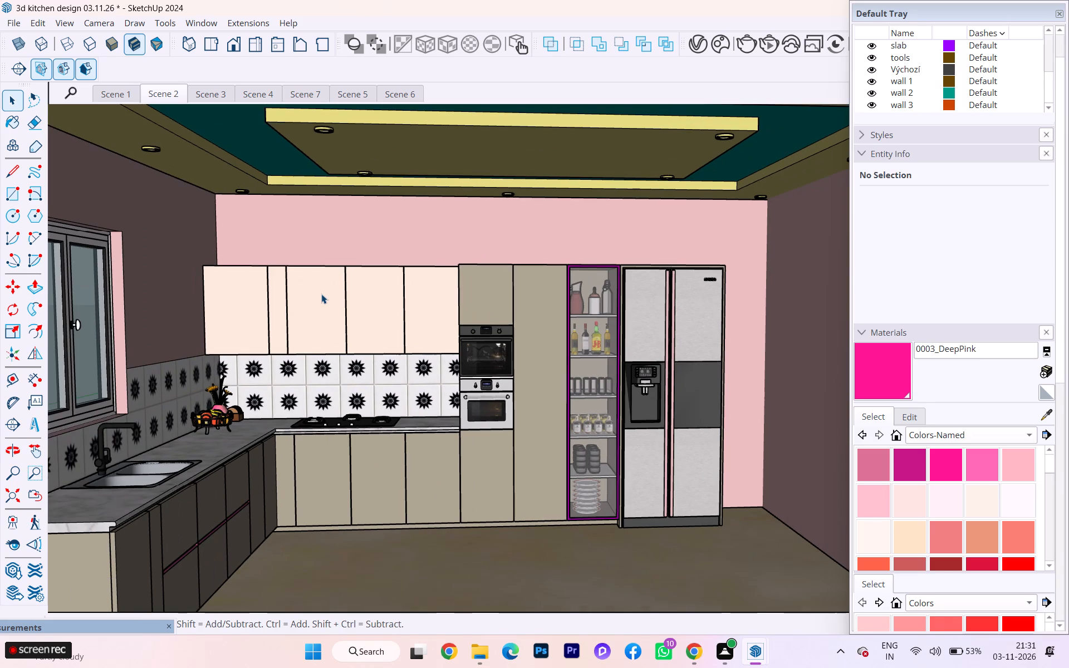
{"action": "scroll", "coordinate": [317, 296], "scroll_direction": "up", "scroll_amount": 1}
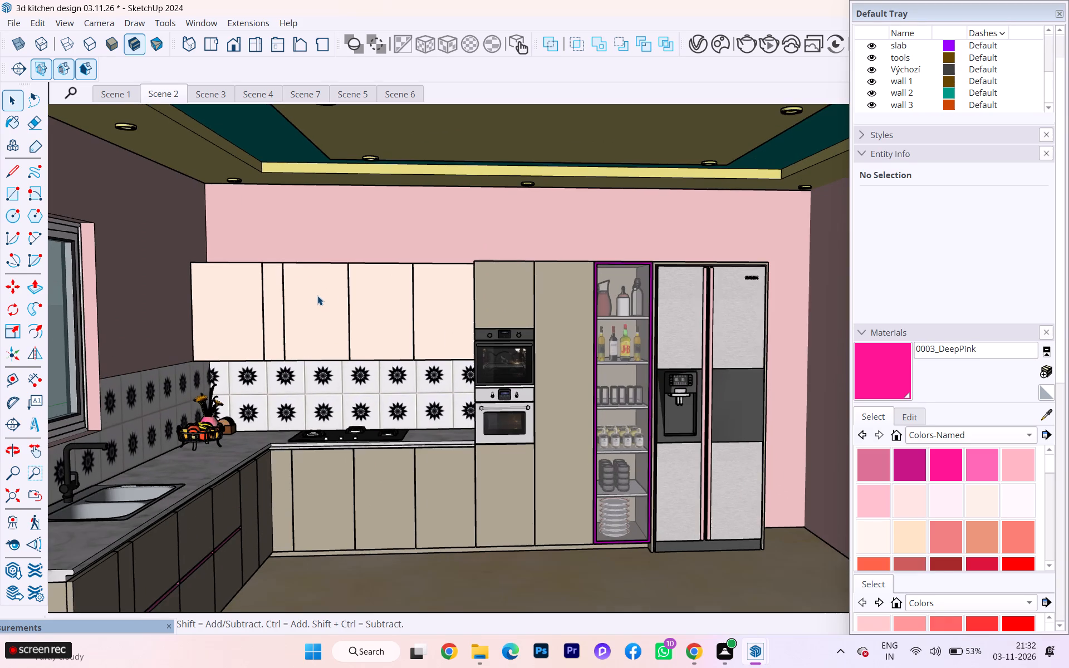
{"action": "scroll", "coordinate": [317, 296], "scroll_direction": "down", "scroll_amount": 1}
{"action": "middle_click_drag", "start_coordinate": [317, 296], "coordinate": [311, 322]}
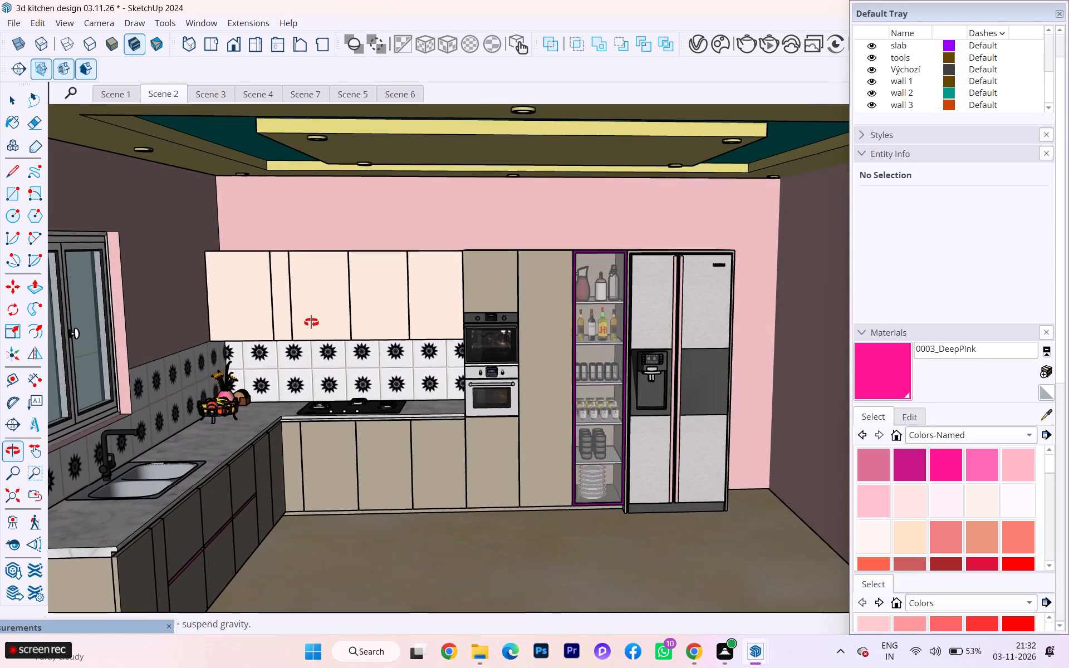
{"action": "middle_click_drag", "start_coordinate": [311, 322], "coordinate": [311, 323]}
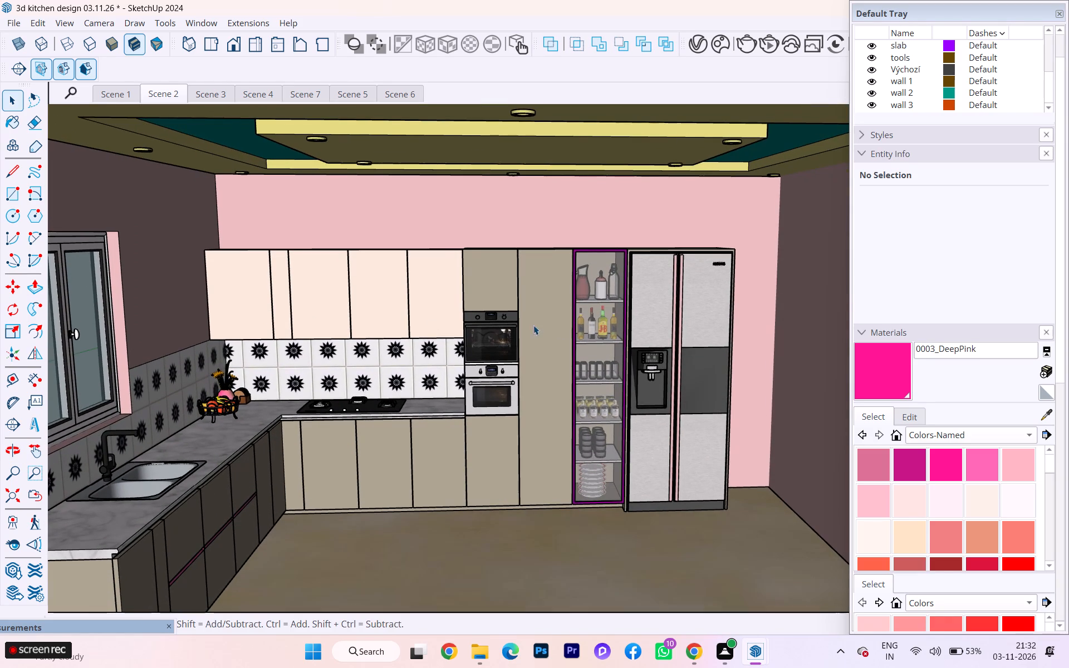
{"action": "scroll", "coordinate": [623, 332], "scroll_direction": "down", "scroll_amount": 1}
{"action": "scroll", "coordinate": [332, 325], "scroll_direction": "up", "scroll_amount": 2}
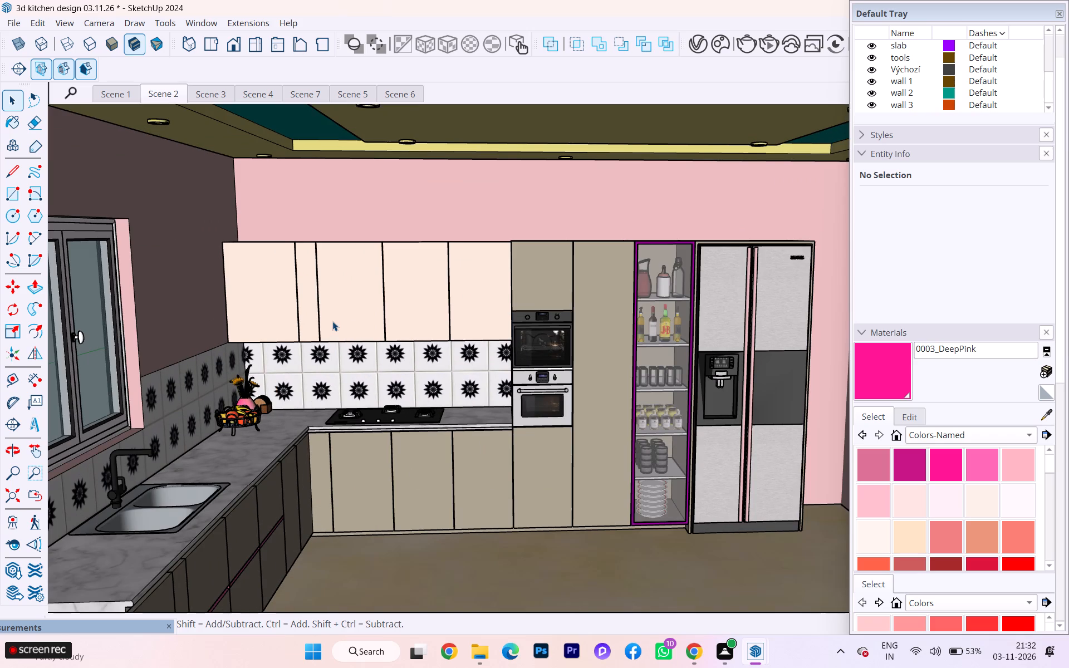
{"action": "middle_click_drag", "start_coordinate": [332, 321], "coordinate": [369, 289]}
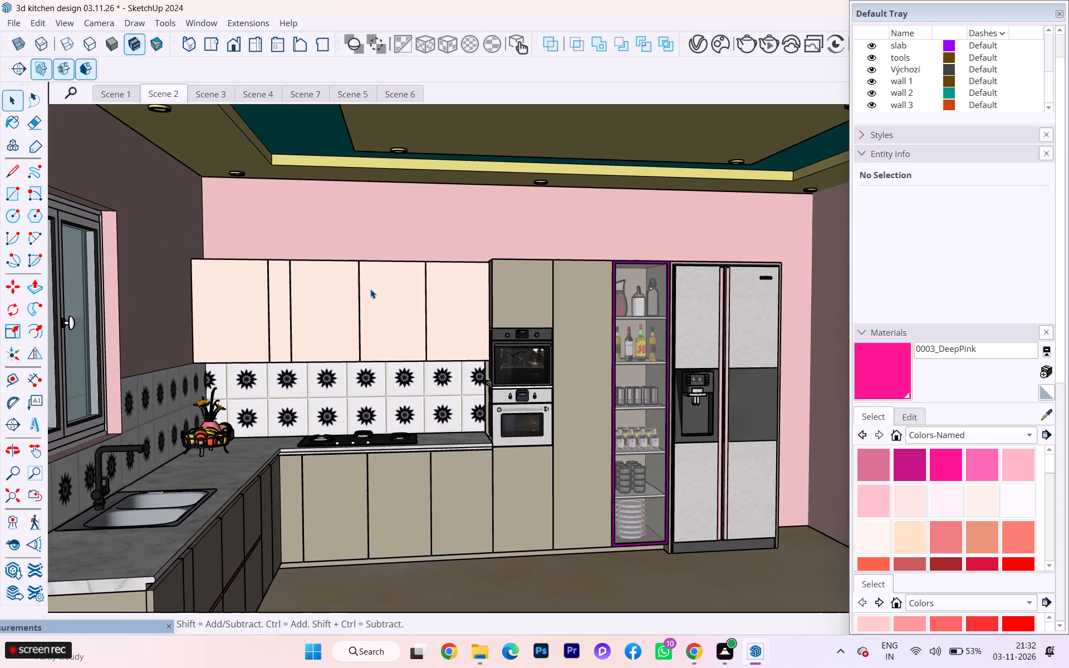
{"action": "scroll", "coordinate": [370, 289], "scroll_direction": "down", "scroll_amount": 1}
{"action": "middle_click_drag", "start_coordinate": [370, 289], "coordinate": [354, 288]}
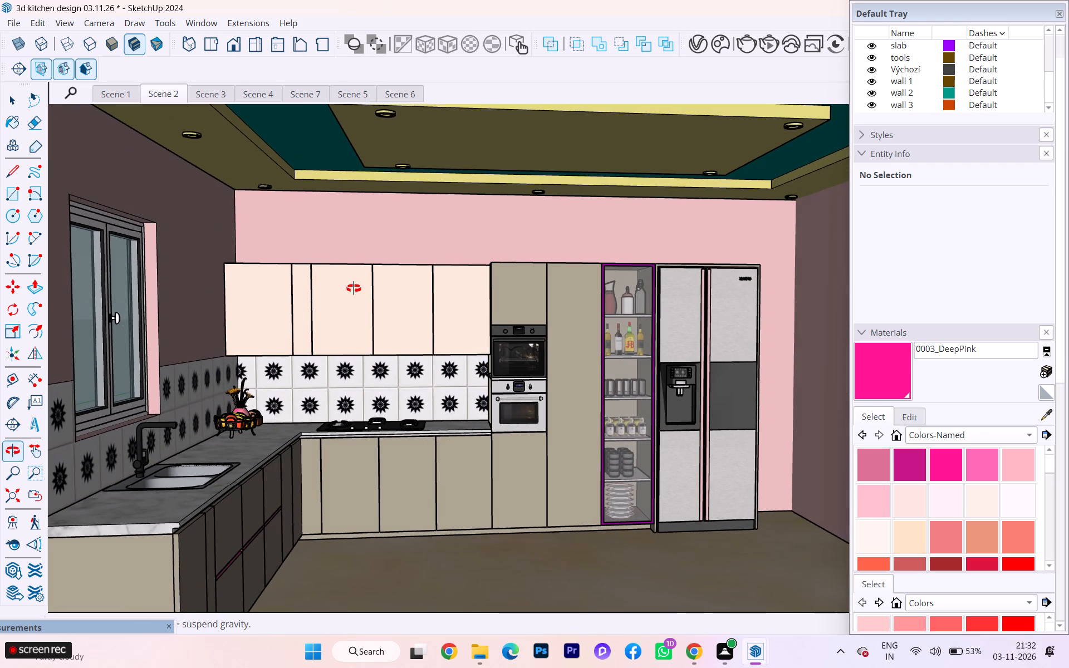
{"action": "middle_click_drag", "start_coordinate": [354, 288], "coordinate": [320, 286]}
{"action": "scroll", "coordinate": [320, 286], "scroll_direction": "up", "scroll_amount": 1}
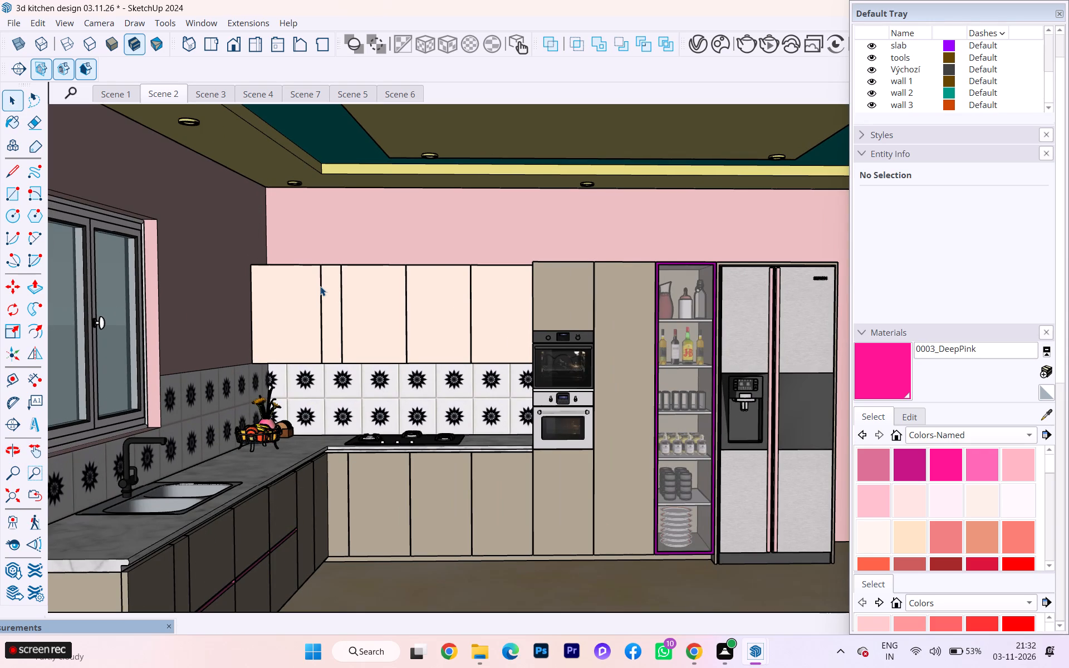
{"action": "middle_click_drag", "start_coordinate": [324, 286], "coordinate": [367, 279]}
{"action": "scroll", "coordinate": [355, 270], "scroll_direction": "down", "scroll_amount": 1}
{"action": "scroll", "coordinate": [355, 270], "scroll_direction": "up", "scroll_amount": 1}
{"action": "scroll", "coordinate": [355, 270], "scroll_direction": "down", "scroll_amount": 3}
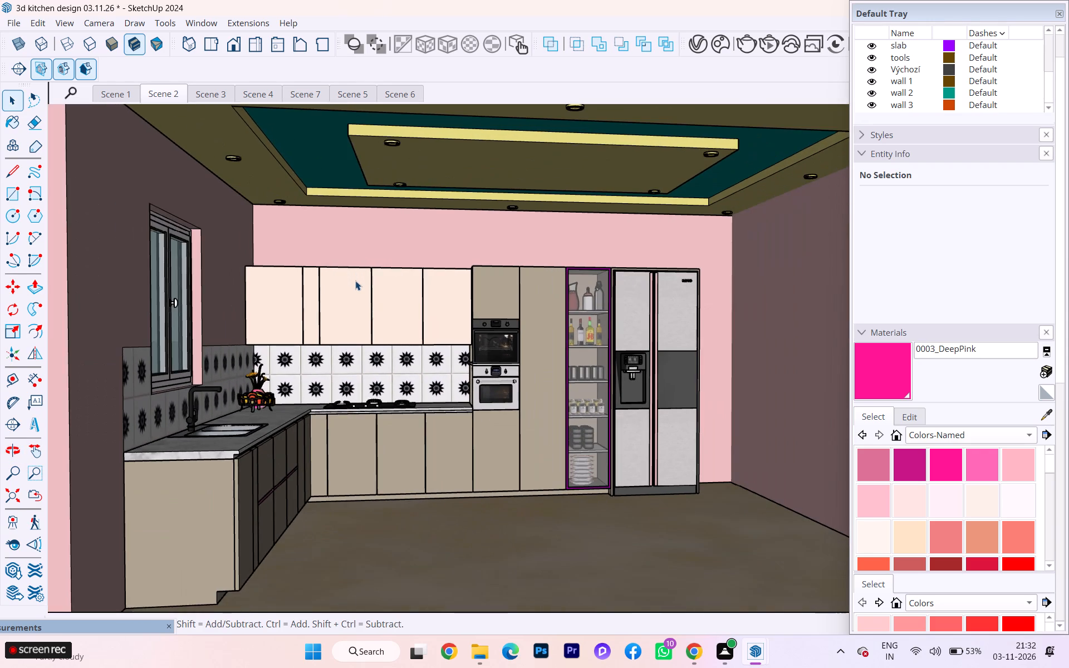
{"action": "scroll", "coordinate": [352, 284], "scroll_direction": "down", "scroll_amount": 2}
{"action": "middle_click_drag", "start_coordinate": [346, 288], "coordinate": [325, 283]}
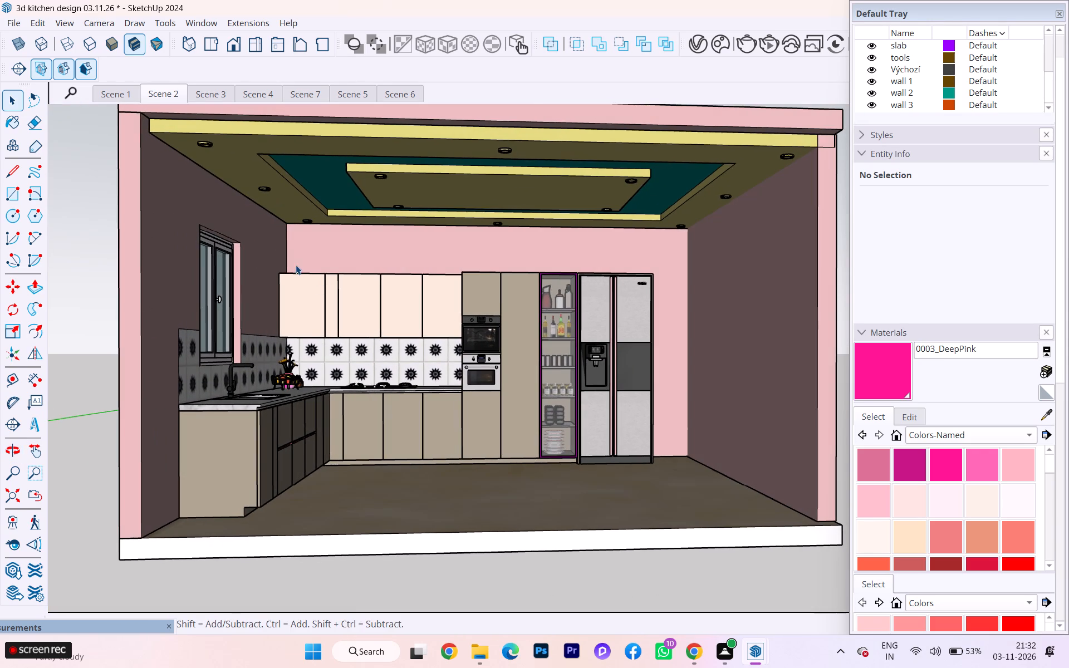
{"action": "scroll", "coordinate": [293, 262], "scroll_direction": "up", "scroll_amount": 5}
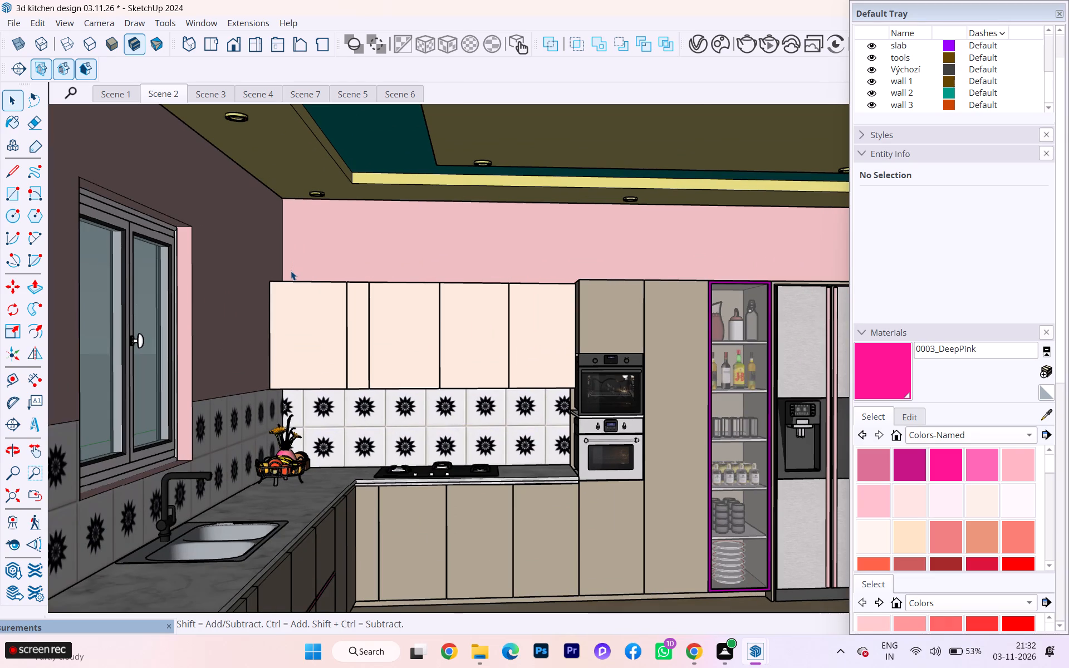
{"action": "scroll", "coordinate": [290, 271], "scroll_direction": "down", "scroll_amount": 1}
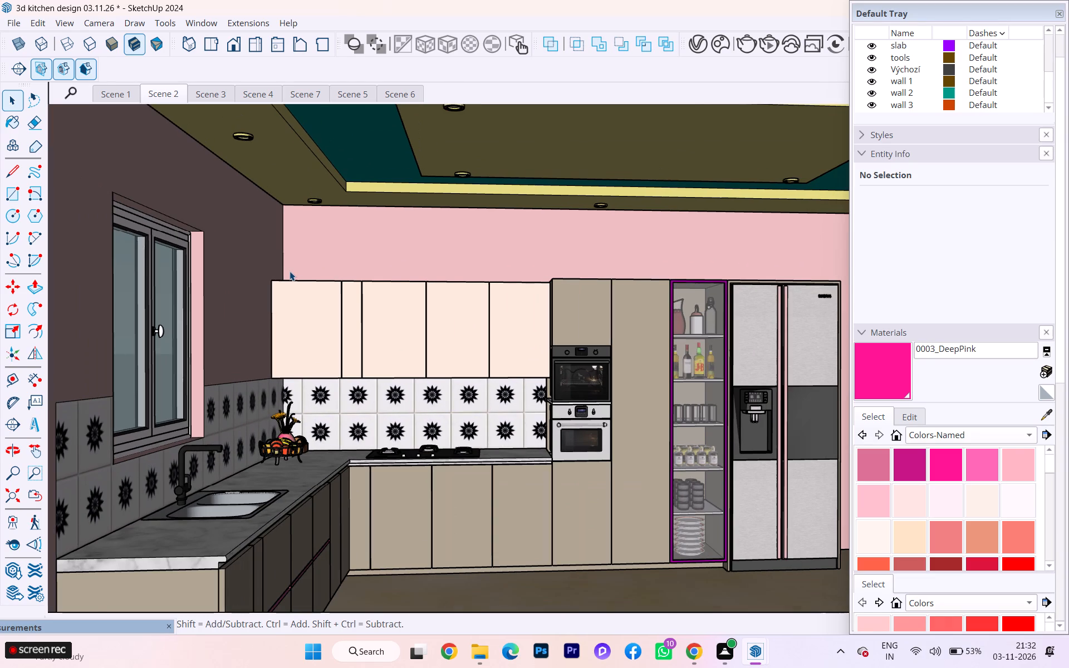
{"action": "scroll", "coordinate": [290, 271], "scroll_direction": "down", "scroll_amount": 1}
{"action": "middle_click_drag", "start_coordinate": [290, 271], "coordinate": [284, 288]}
{"action": "scroll", "coordinate": [281, 289], "scroll_direction": "up", "scroll_amount": 1}
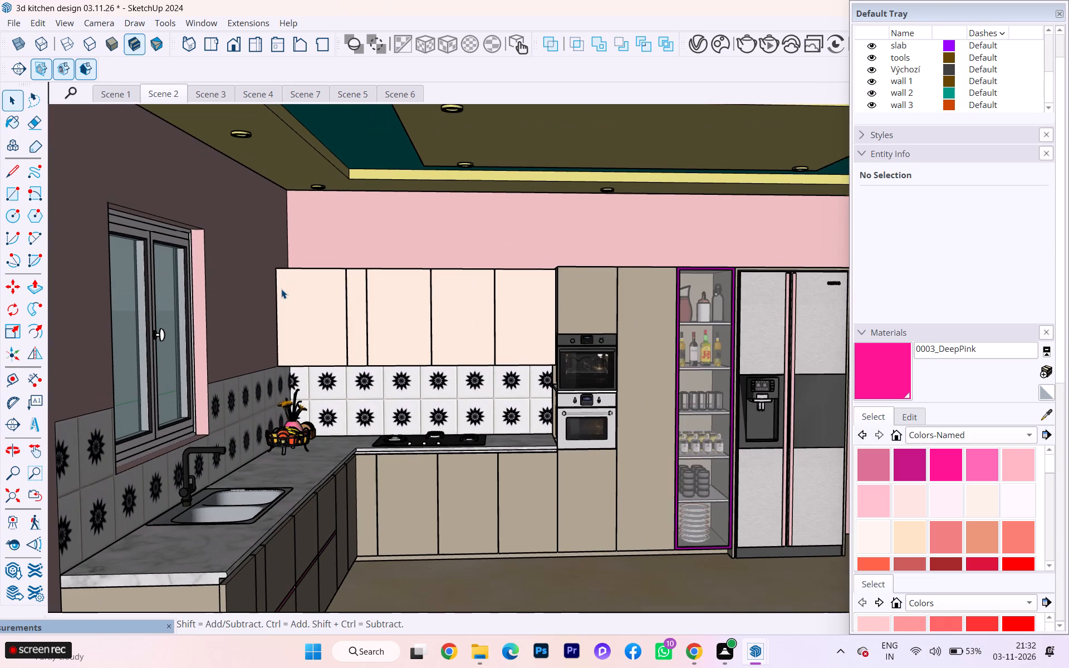
{"action": "scroll", "coordinate": [276, 289], "scroll_direction": "down", "scroll_amount": 1}
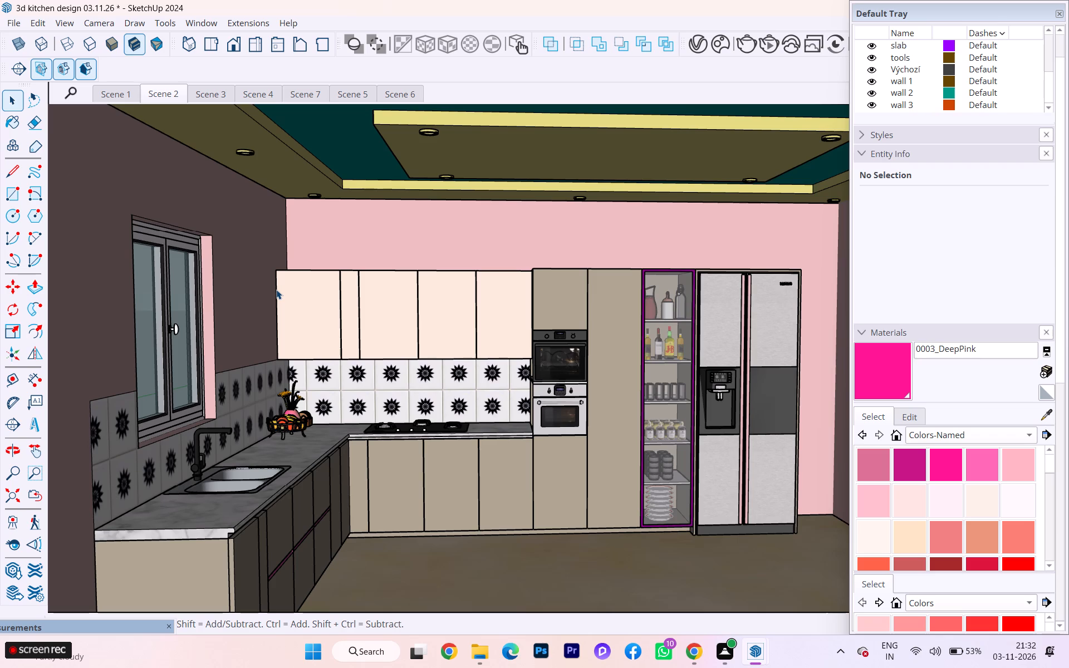
{"action": "scroll", "coordinate": [276, 289], "scroll_direction": "up", "scroll_amount": 1}
{"action": "scroll", "coordinate": [276, 289], "scroll_direction": "down", "scroll_amount": 1}
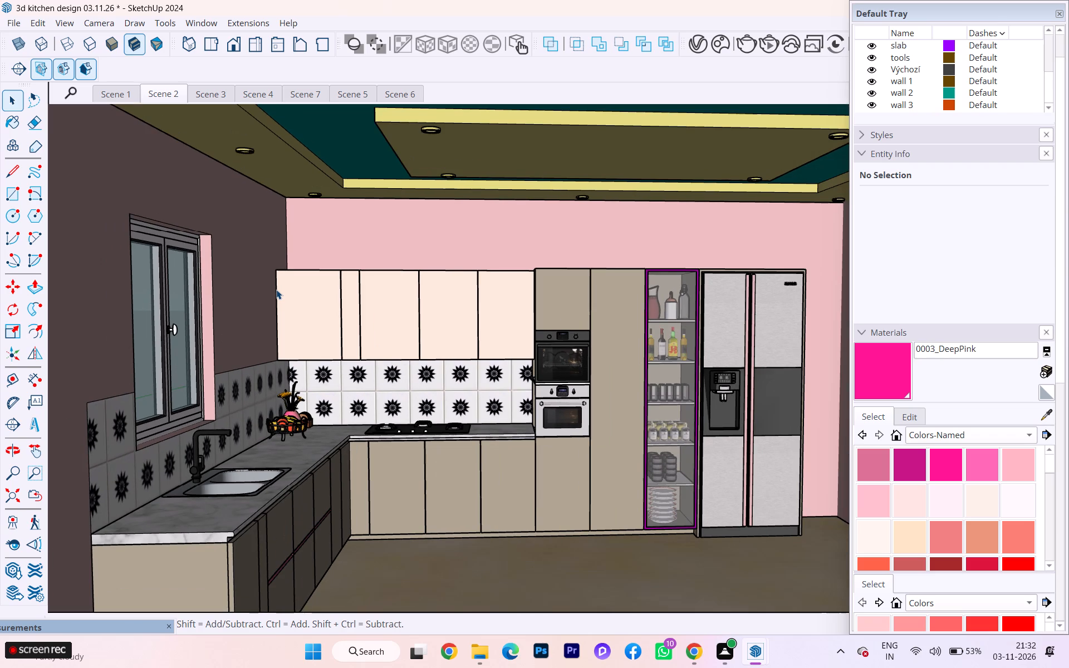
{"action": "scroll", "coordinate": [276, 289], "scroll_direction": "up", "scroll_amount": 1}
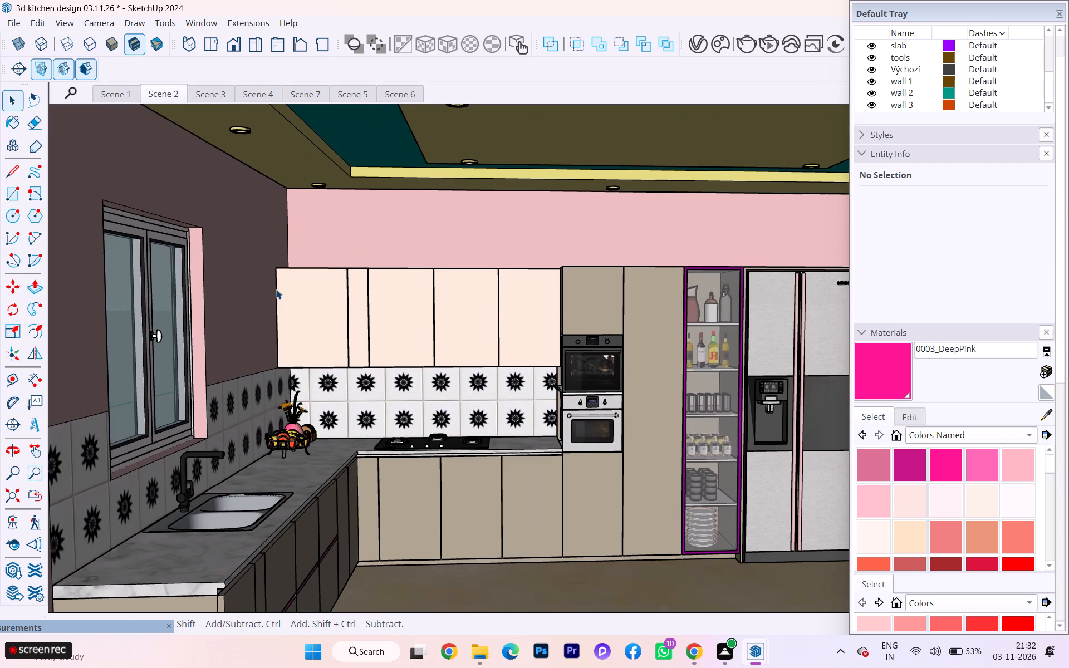
Update Scene 2 with a wider interior perspective covering the false ceiling, window wall, sink counter, cabinets, ovens and refrigerator.
{"action": "scroll", "coordinate": [276, 289], "scroll_direction": "down", "scroll_amount": 1}
{"action": "middle_click", "coordinate": [276, 289]}
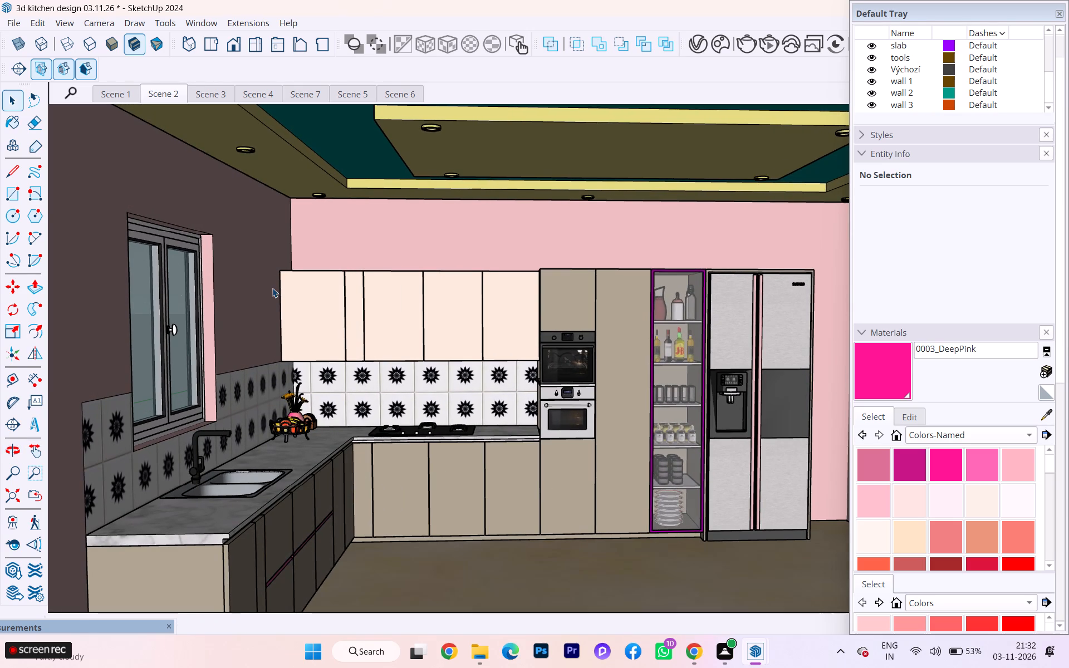
{"action": "scroll", "coordinate": [272, 288], "scroll_direction": "up", "scroll_amount": 1}
{"action": "scroll", "coordinate": [228, 288], "scroll_direction": "down", "scroll_amount": 2}
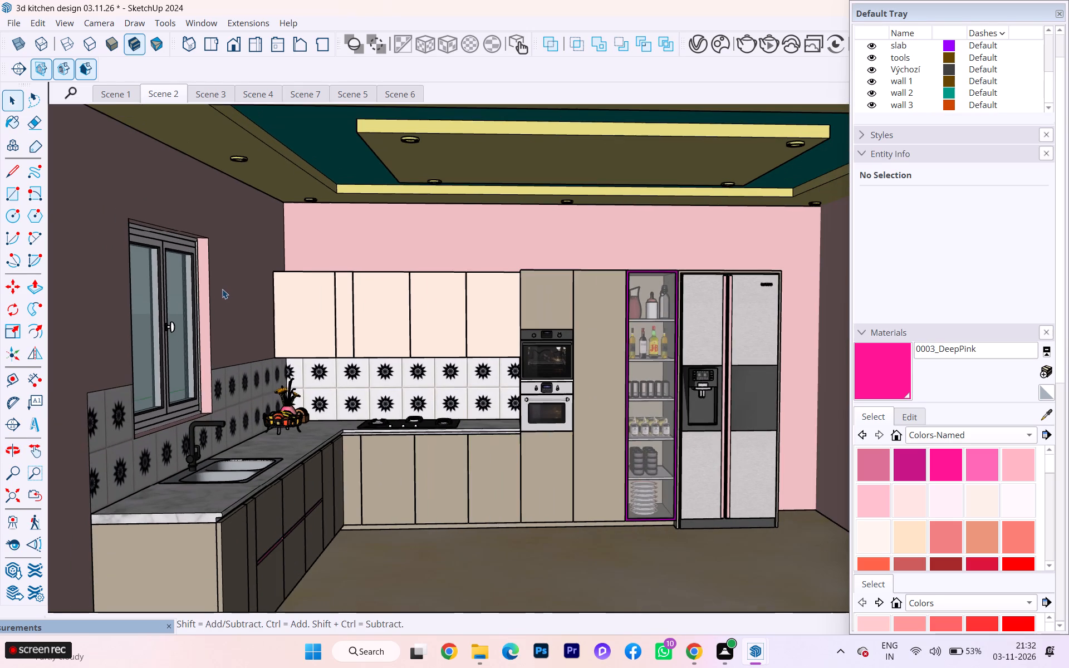
{"action": "middle_click_drag", "start_coordinate": [221, 289], "coordinate": [204, 288]}
{"action": "scroll", "coordinate": [184, 287], "scroll_direction": "down", "scroll_amount": 1}
{"action": "scroll", "coordinate": [184, 287], "scroll_direction": "up", "scroll_amount": 1}
{"action": "scroll", "coordinate": [184, 287], "scroll_direction": "down", "scroll_amount": 2}
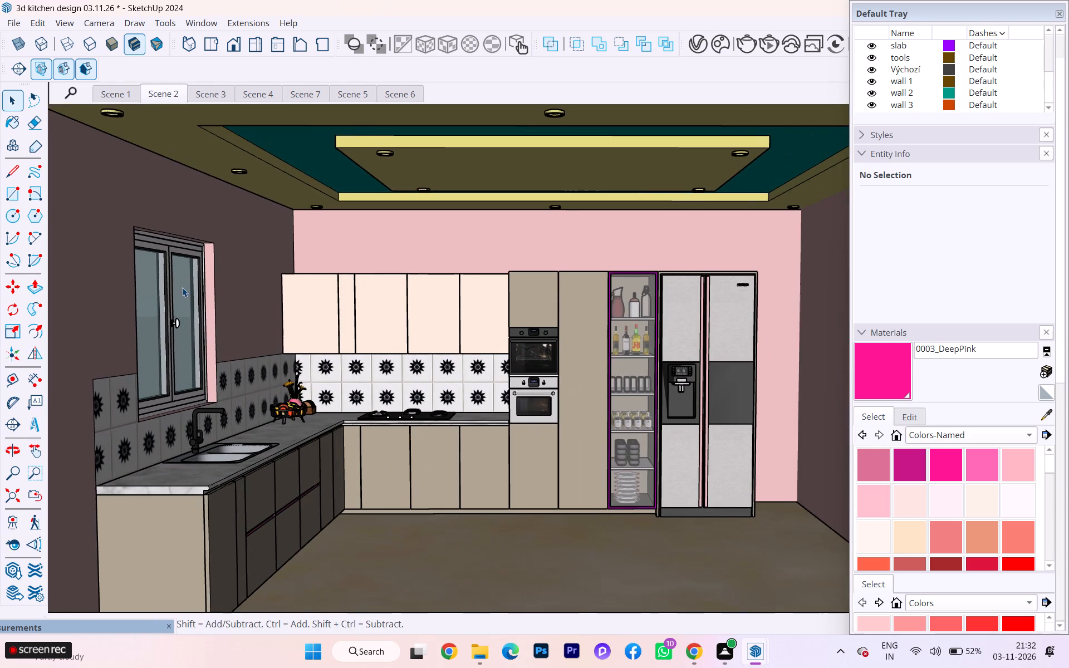
{"action": "middle_click_drag", "start_coordinate": [179, 287], "coordinate": [175, 282]}
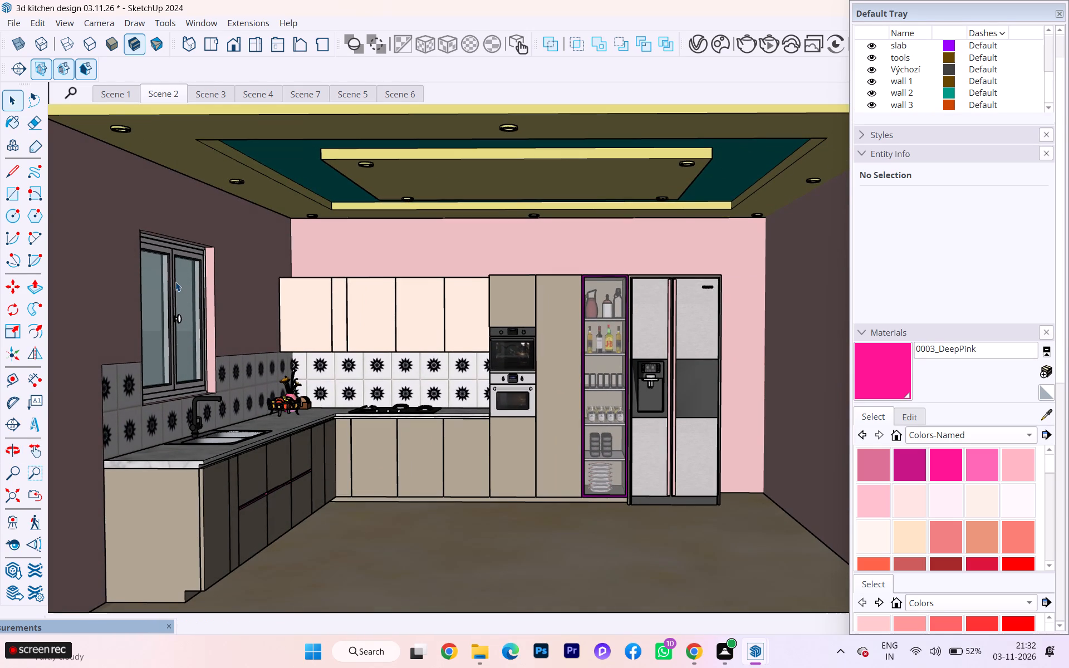
{"action": "scroll", "coordinate": [175, 282], "scroll_direction": "up", "scroll_amount": 1}
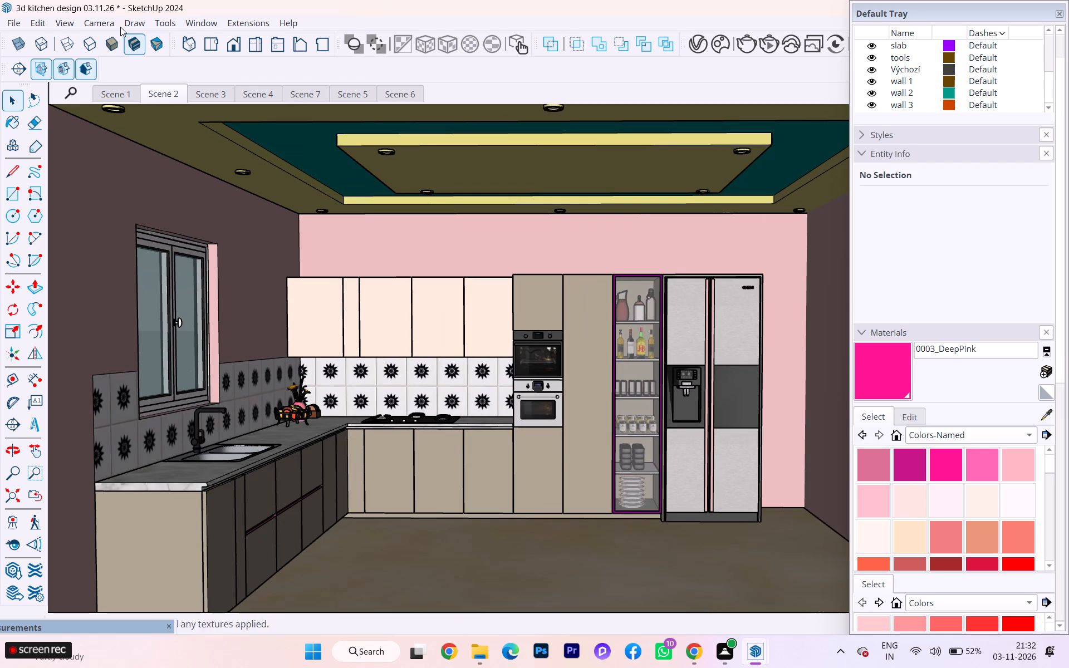
{"action": "right_click", "coordinate": [168, 92]}
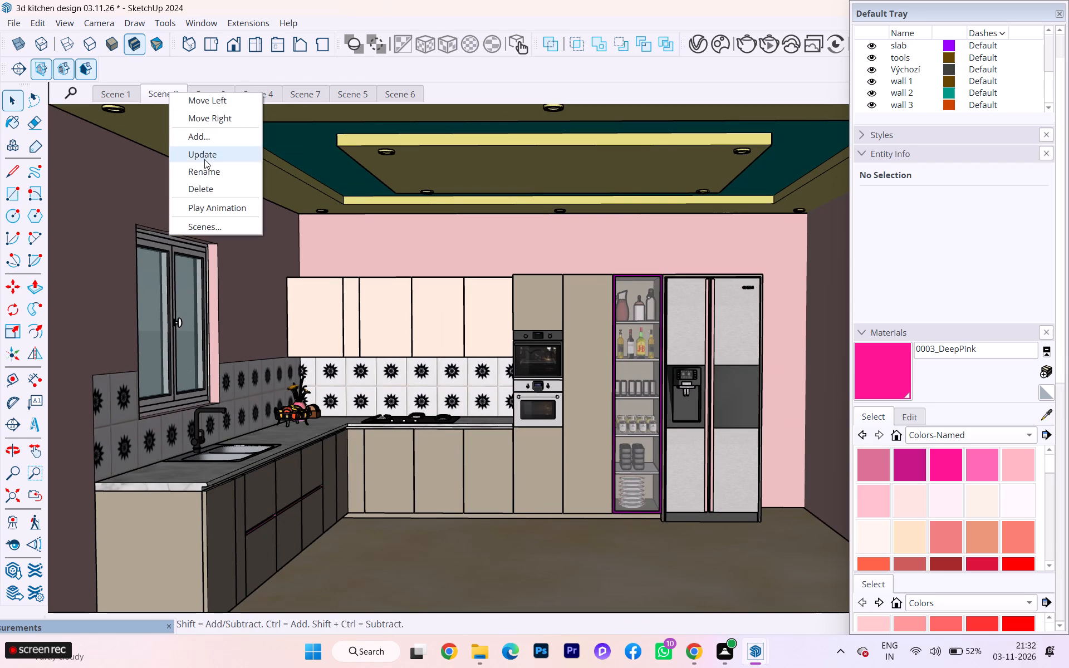
{"action": "left_click", "coordinate": [204, 159]}
Compare Scene 1 with Scene 2, and add a new scene from the Scene 2 view.
{"action": "left_click", "coordinate": [126, 90]}
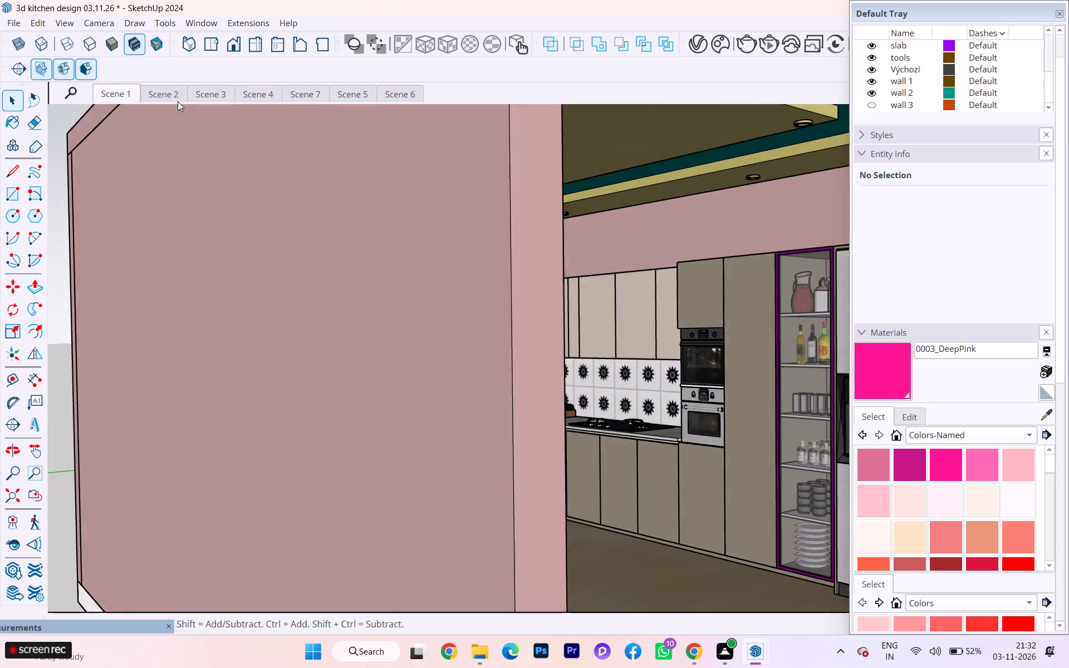
{"action": "left_click", "coordinate": [168, 94]}
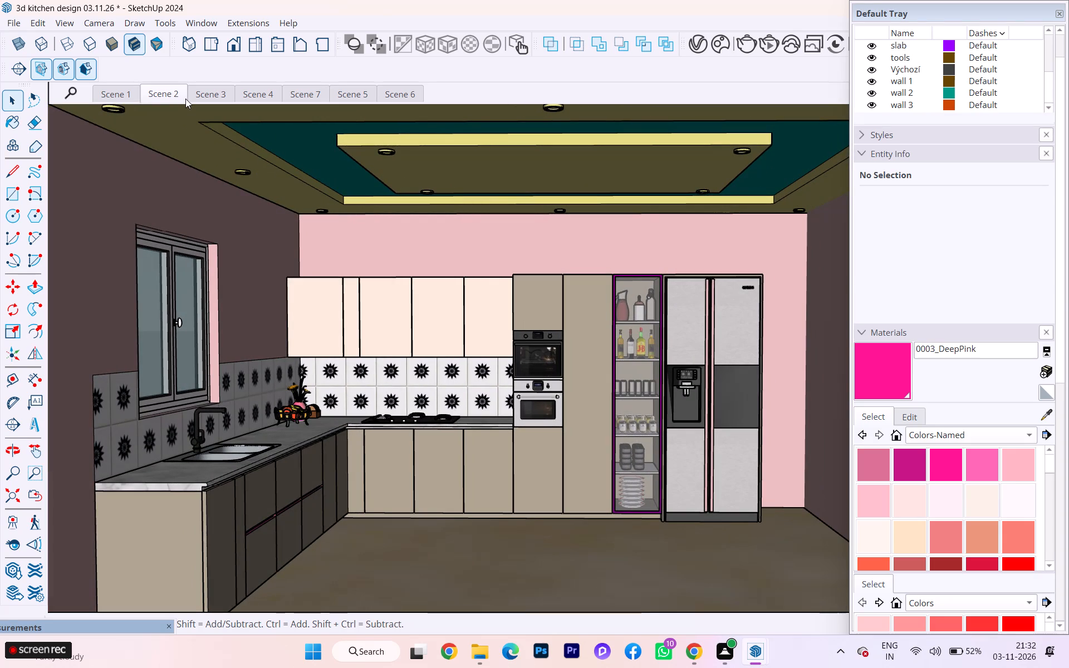
{"action": "right_click", "coordinate": [172, 91]}
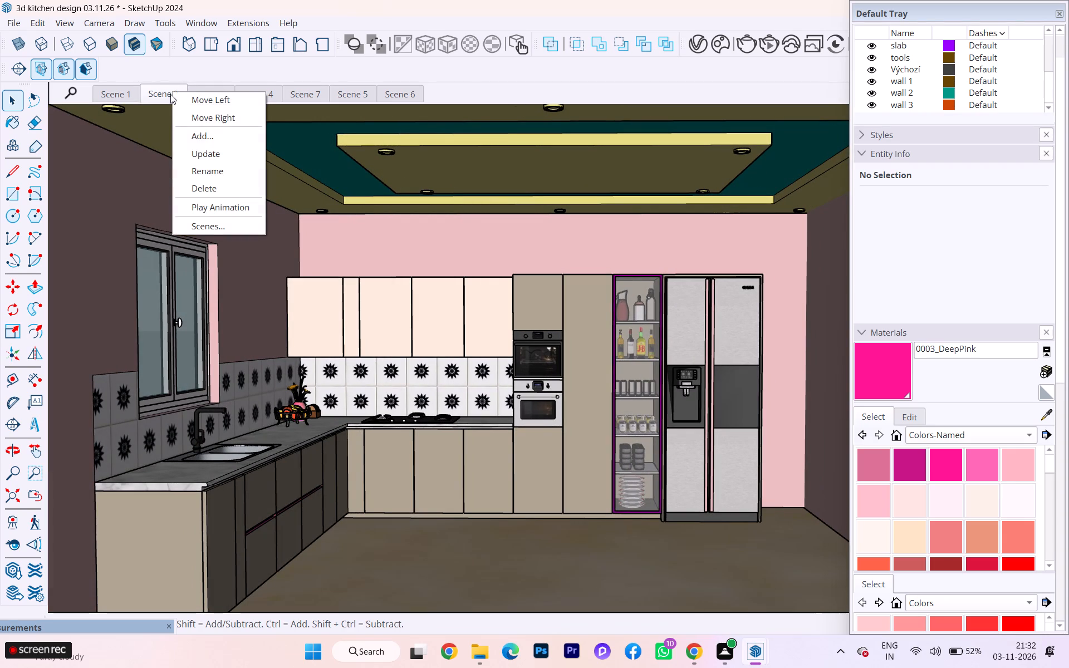
{"action": "left_click", "coordinate": [199, 134]}
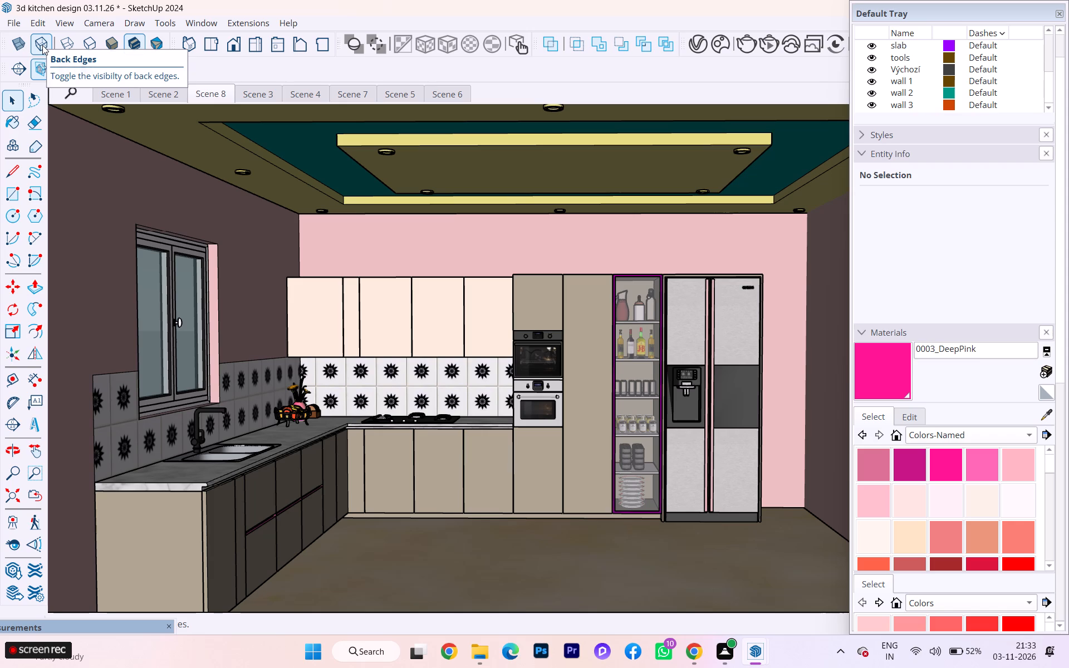
Show the new scene's kitchen interior in the Hidden Line face style, framed slightly wider.
{"action": "left_click", "coordinate": [91, 43]}
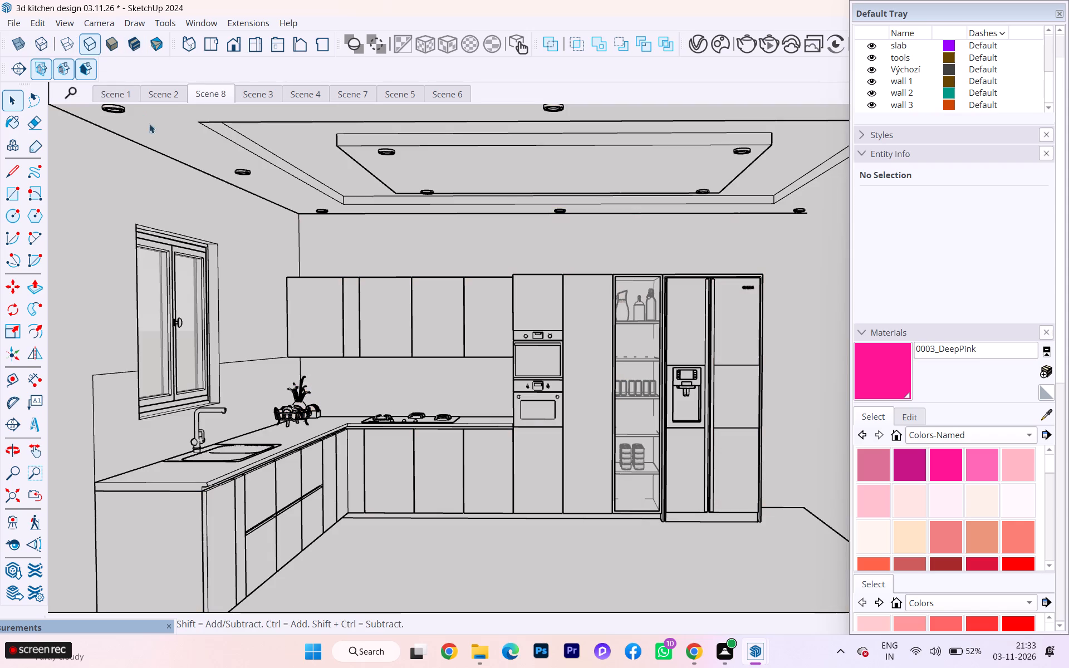
{"action": "scroll", "coordinate": [232, 227], "scroll_direction": "down", "scroll_amount": 1}
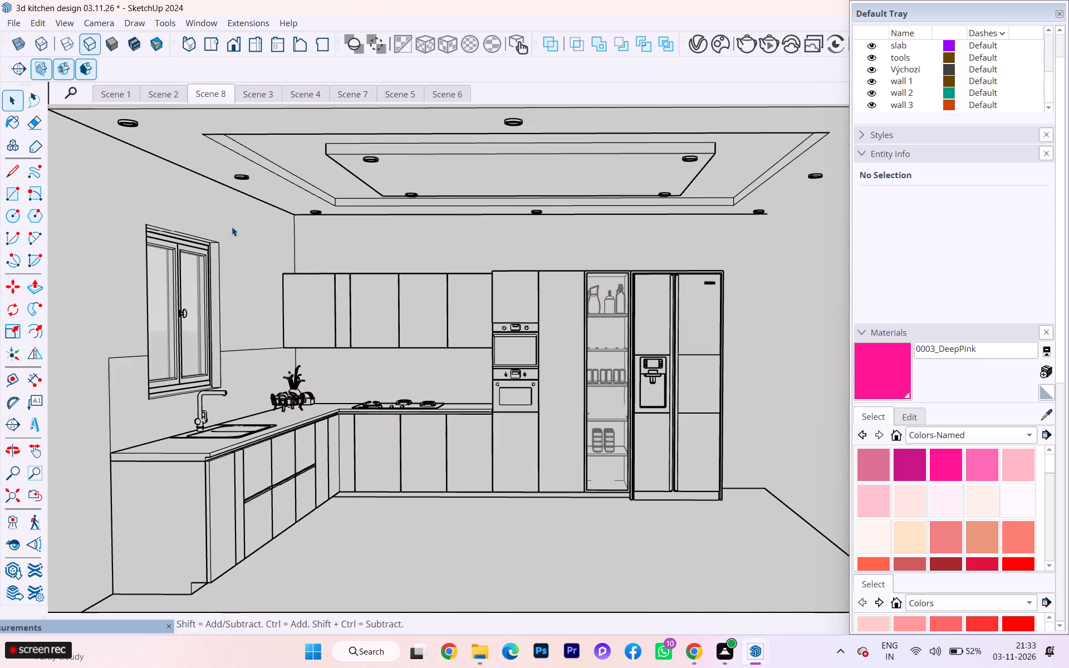
{"action": "scroll", "coordinate": [232, 227], "scroll_direction": "down", "scroll_amount": 1}
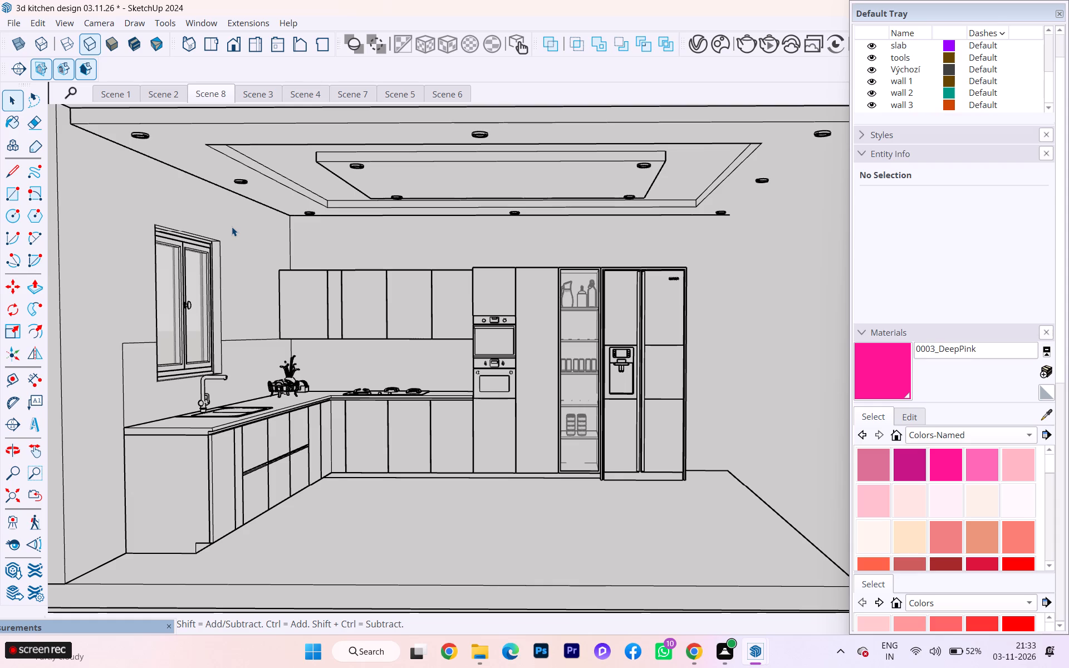
{"action": "scroll", "coordinate": [232, 227], "scroll_direction": "down", "scroll_amount": 1}
{"action": "scroll", "coordinate": [232, 227], "scroll_direction": "up", "scroll_amount": 1}
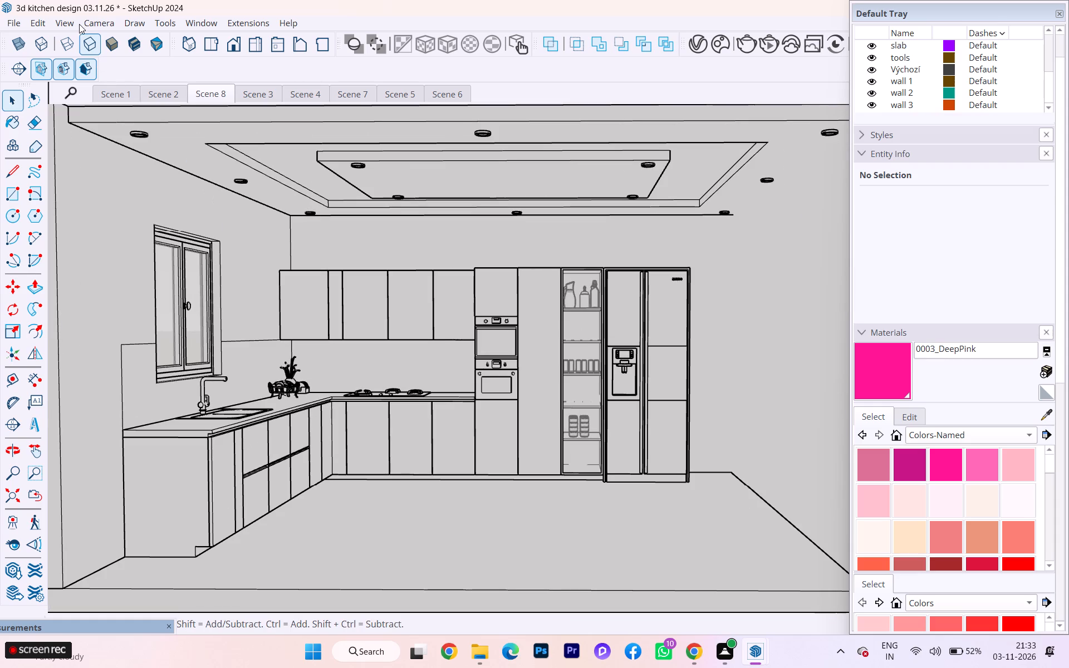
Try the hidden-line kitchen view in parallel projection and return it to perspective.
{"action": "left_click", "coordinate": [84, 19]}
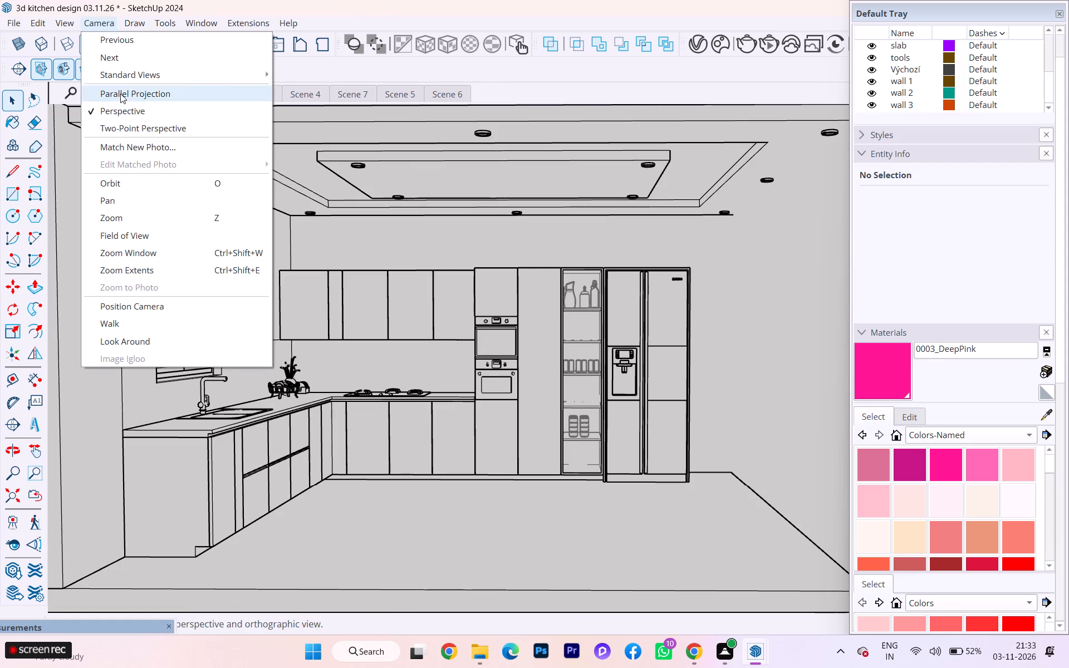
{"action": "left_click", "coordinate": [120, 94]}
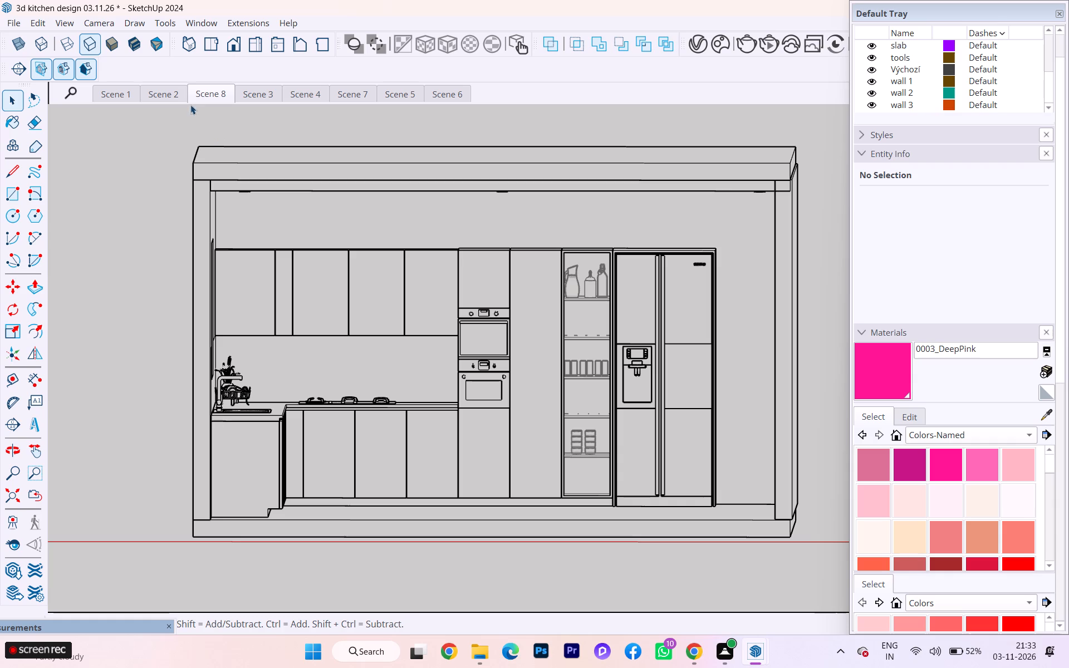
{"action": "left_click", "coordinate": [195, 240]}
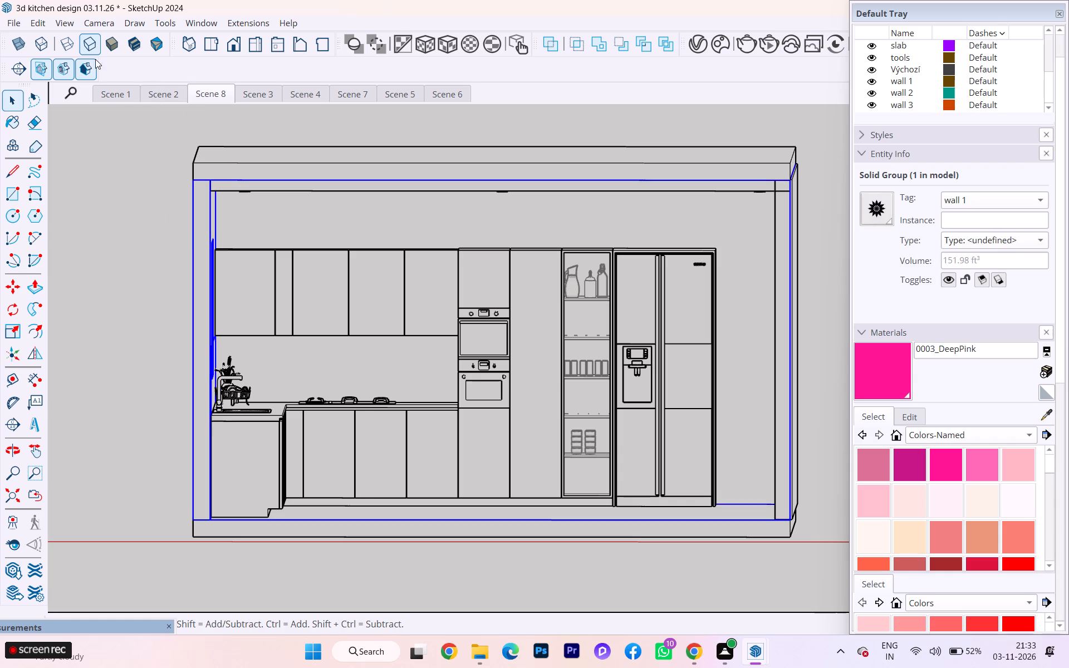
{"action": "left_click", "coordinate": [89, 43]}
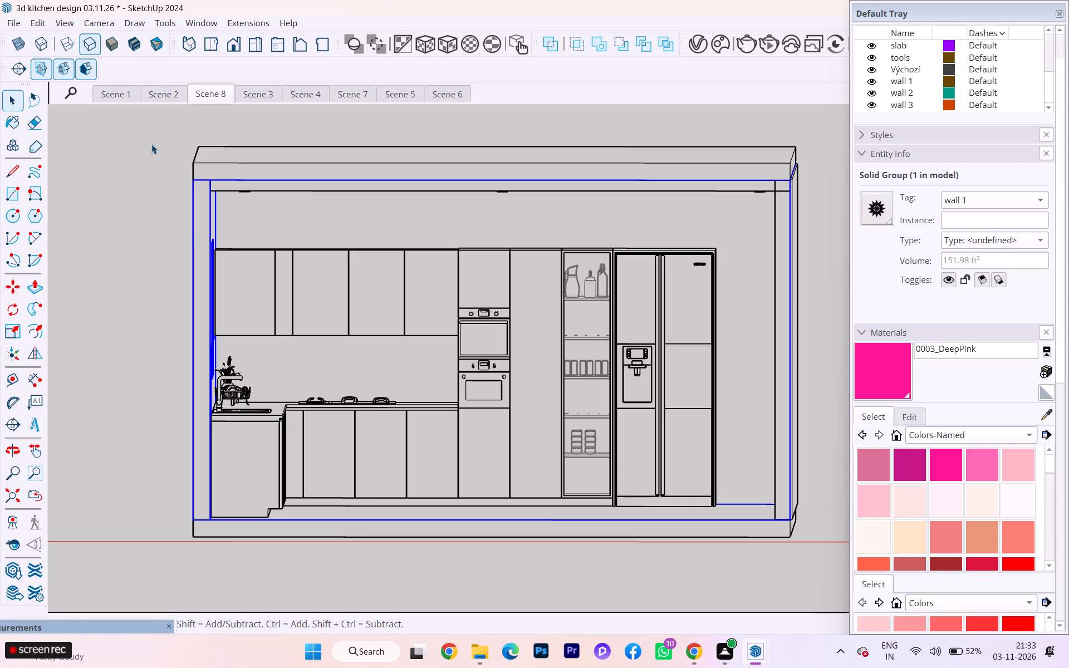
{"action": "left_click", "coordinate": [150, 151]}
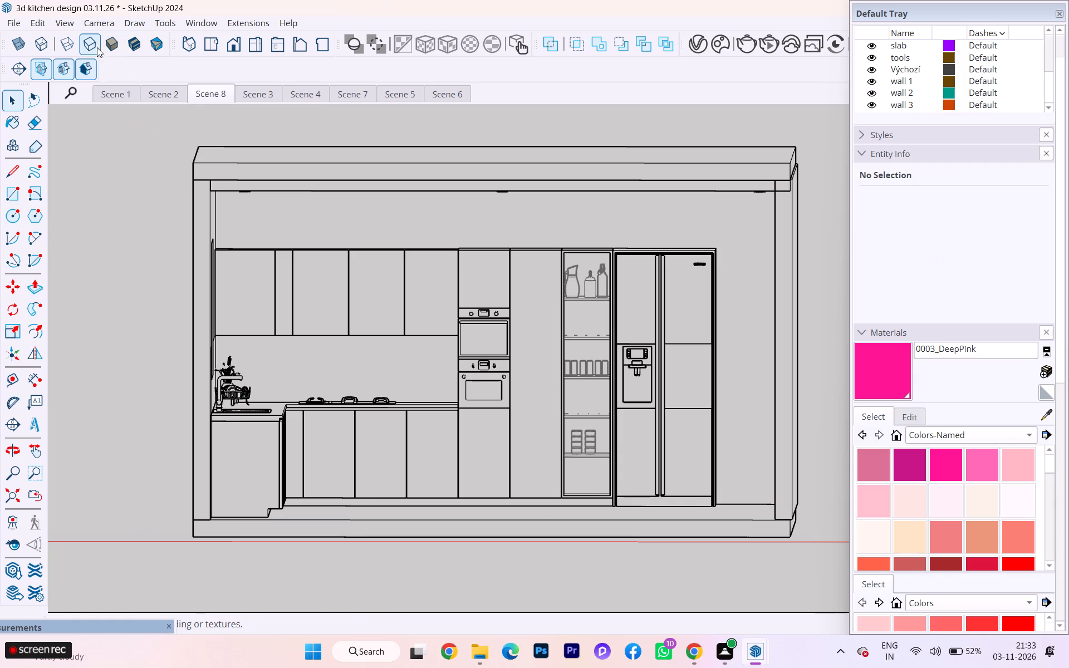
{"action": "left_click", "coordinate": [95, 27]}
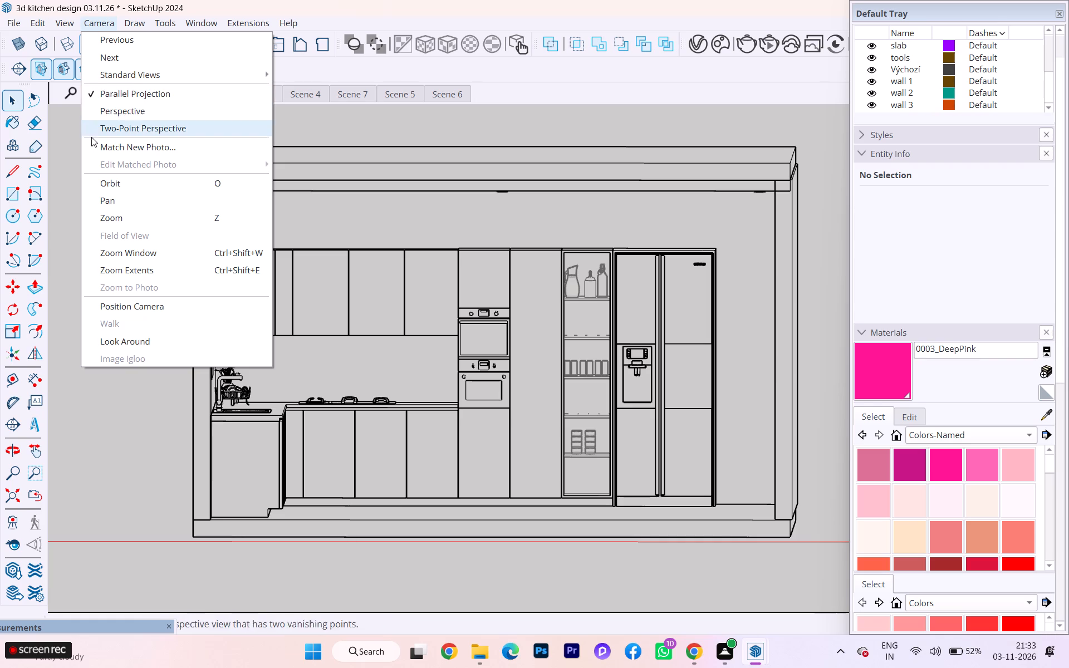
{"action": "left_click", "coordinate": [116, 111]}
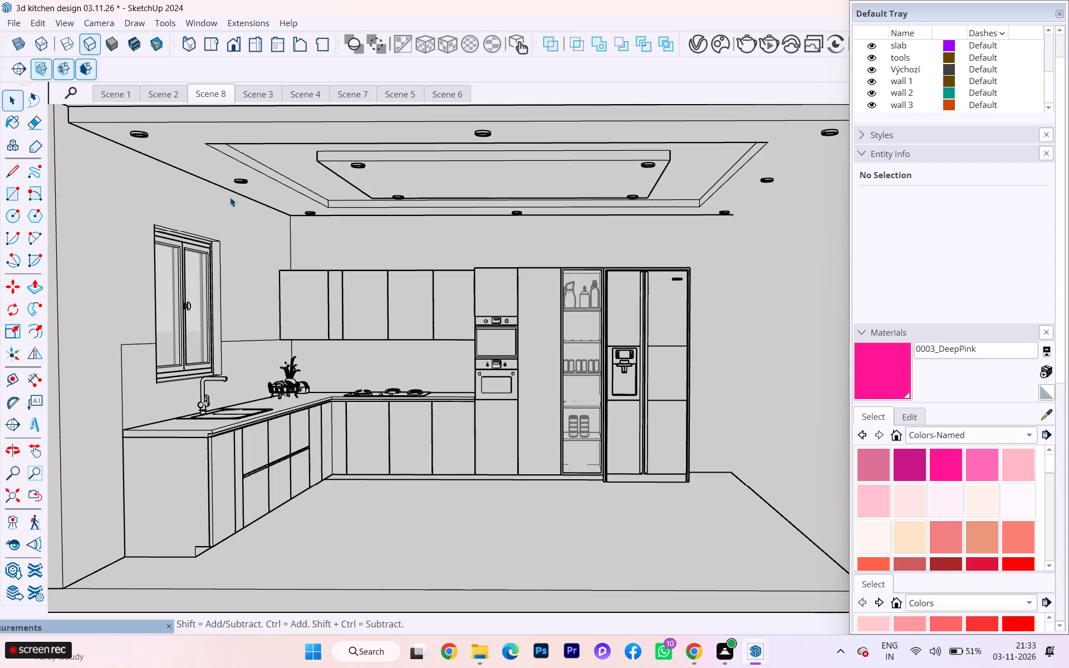
Examine the hidden-line kitchen interior in perspective from several distances and slightly different angles.
{"action": "scroll", "coordinate": [252, 224], "scroll_direction": "down", "scroll_amount": 1}
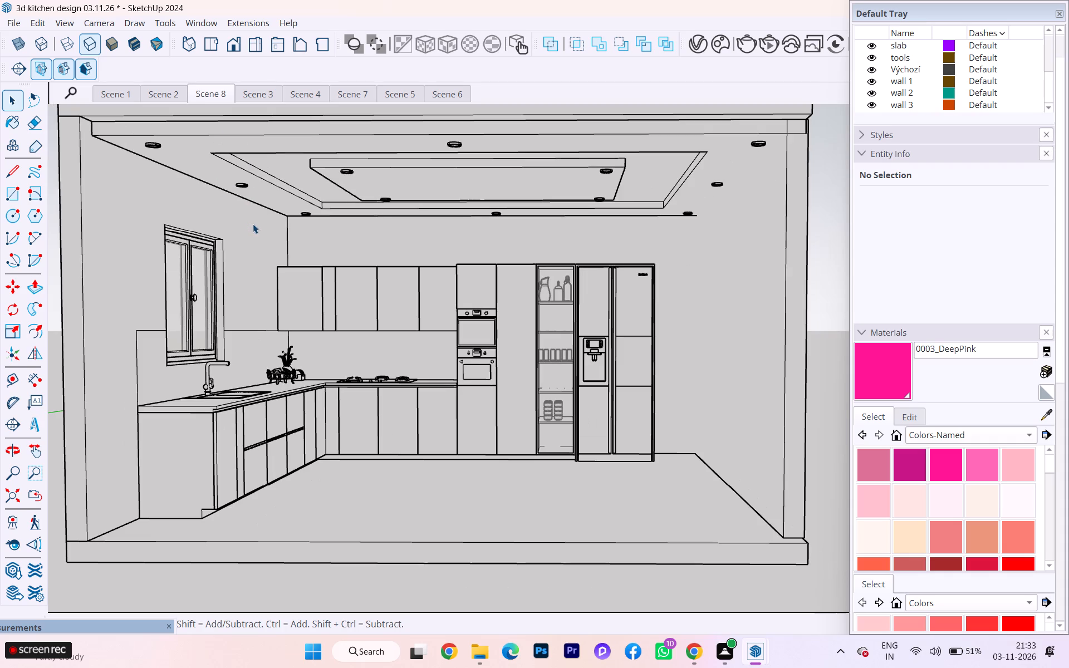
{"action": "scroll", "coordinate": [228, 154], "scroll_direction": "up", "scroll_amount": 1}
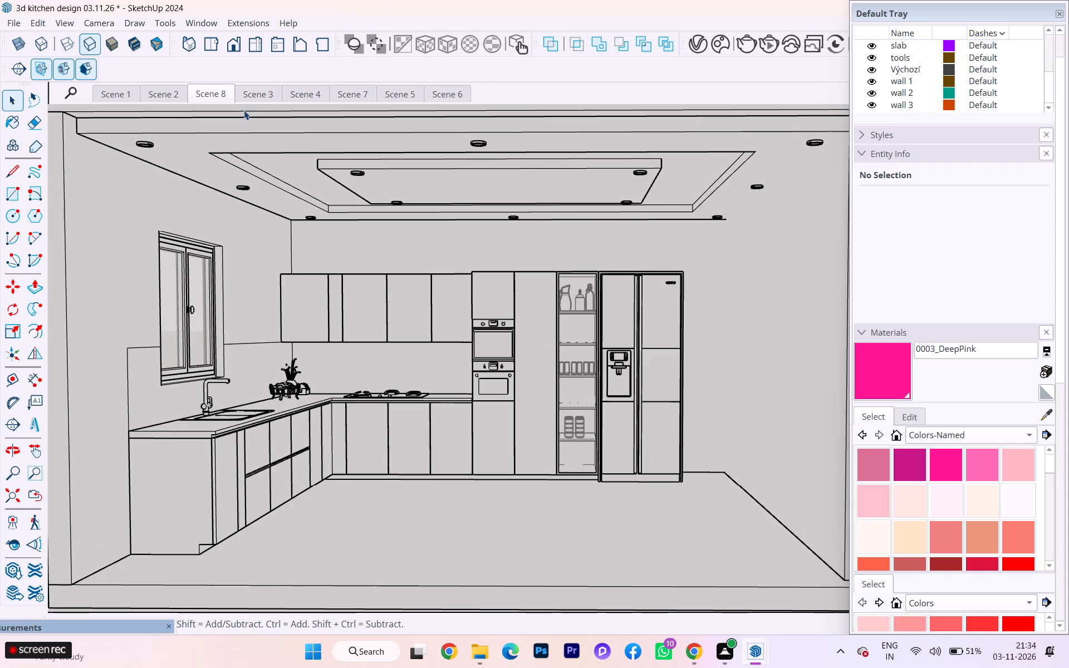
{"action": "right_click", "coordinate": [209, 90]}
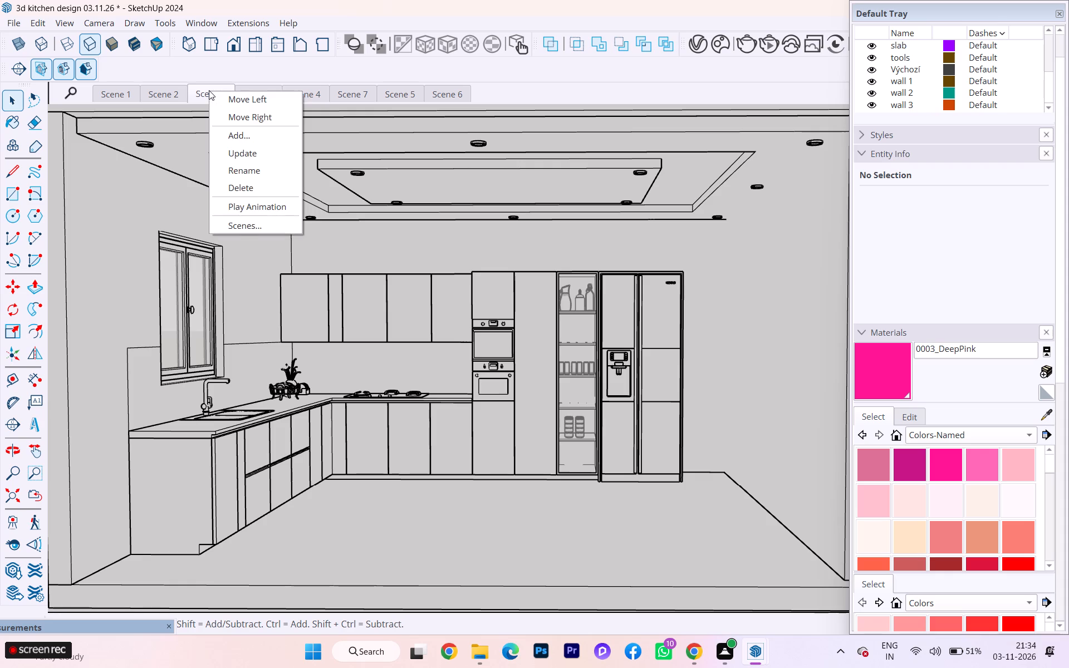
{"action": "left_click", "coordinate": [209, 90]}
{"action": "scroll", "coordinate": [470, 377], "scroll_direction": "down", "scroll_amount": 2}
{"action": "middle_click_drag", "start_coordinate": [497, 381], "coordinate": [506, 379]}
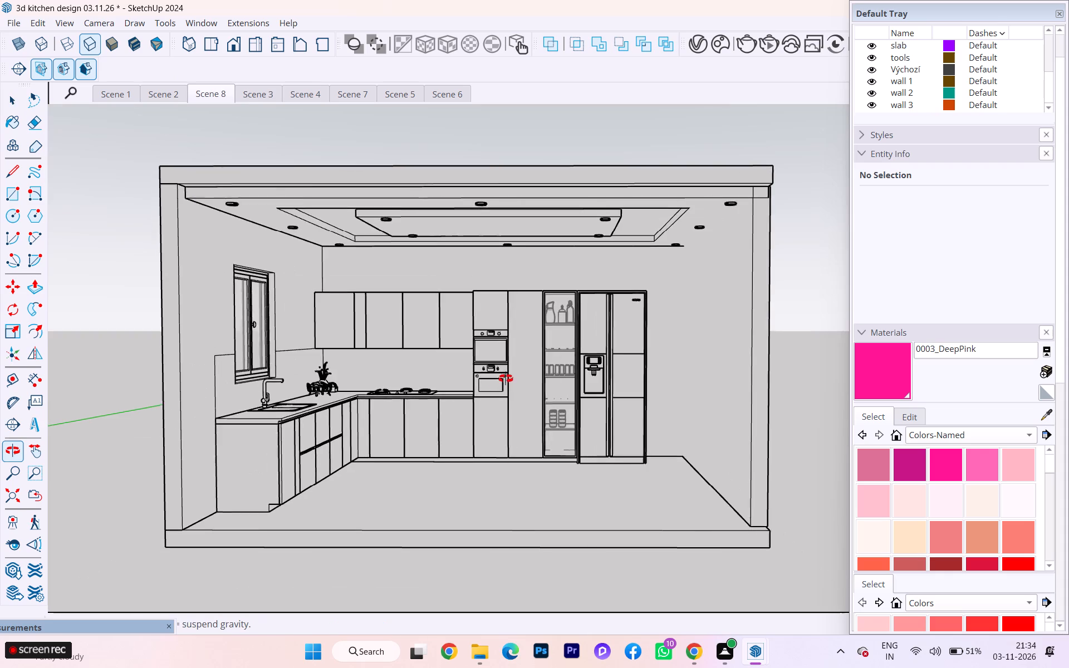
{"action": "middle_click_drag", "start_coordinate": [506, 379], "coordinate": [513, 365]}
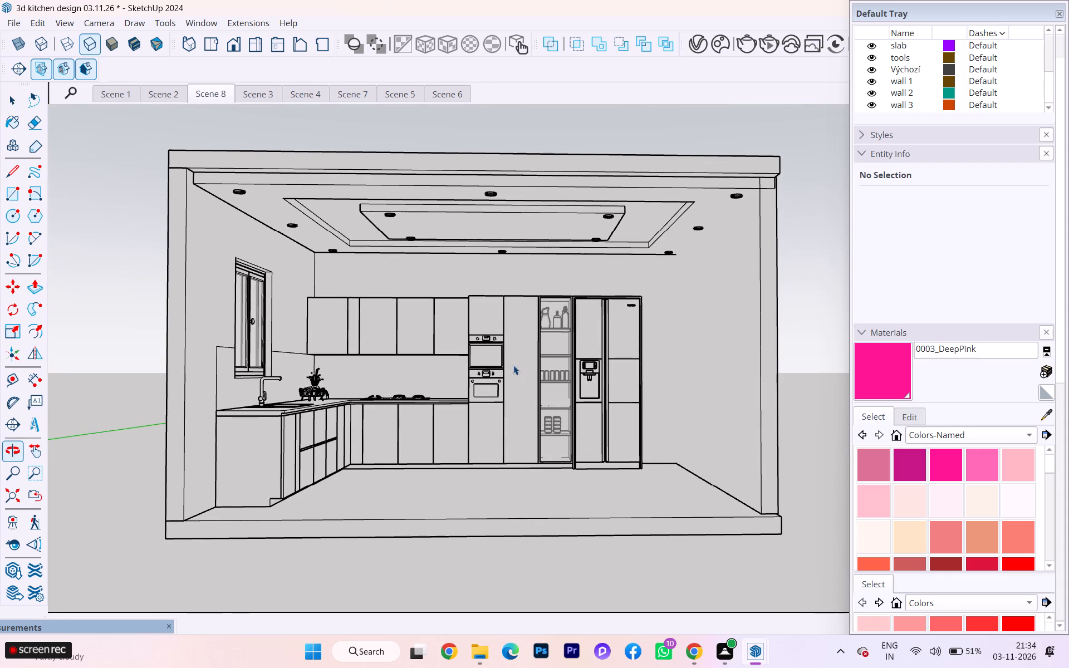
{"action": "scroll", "coordinate": [496, 359], "scroll_direction": "up", "scroll_amount": 2}
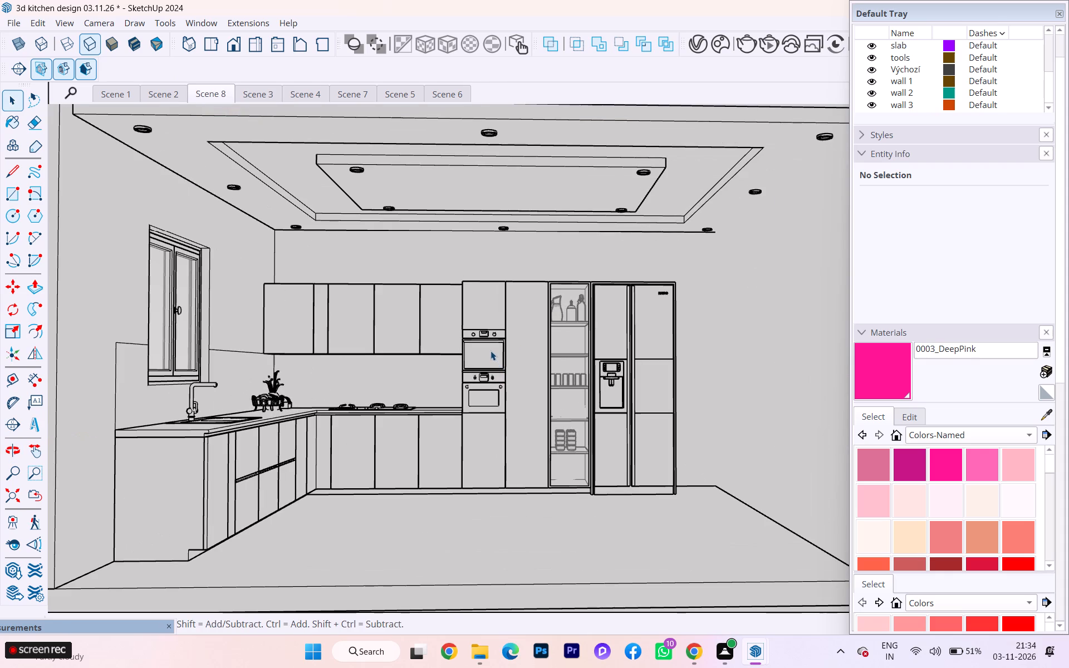
{"action": "scroll", "coordinate": [491, 350], "scroll_direction": "up", "scroll_amount": 1}
{"action": "scroll", "coordinate": [491, 350], "scroll_direction": "down", "scroll_amount": 1}
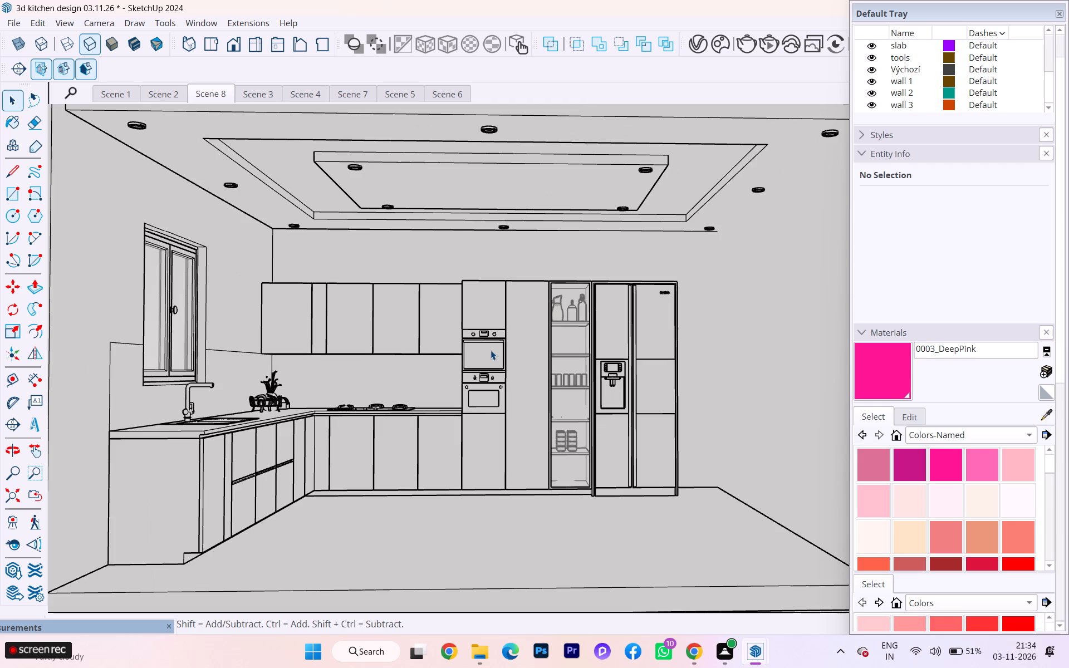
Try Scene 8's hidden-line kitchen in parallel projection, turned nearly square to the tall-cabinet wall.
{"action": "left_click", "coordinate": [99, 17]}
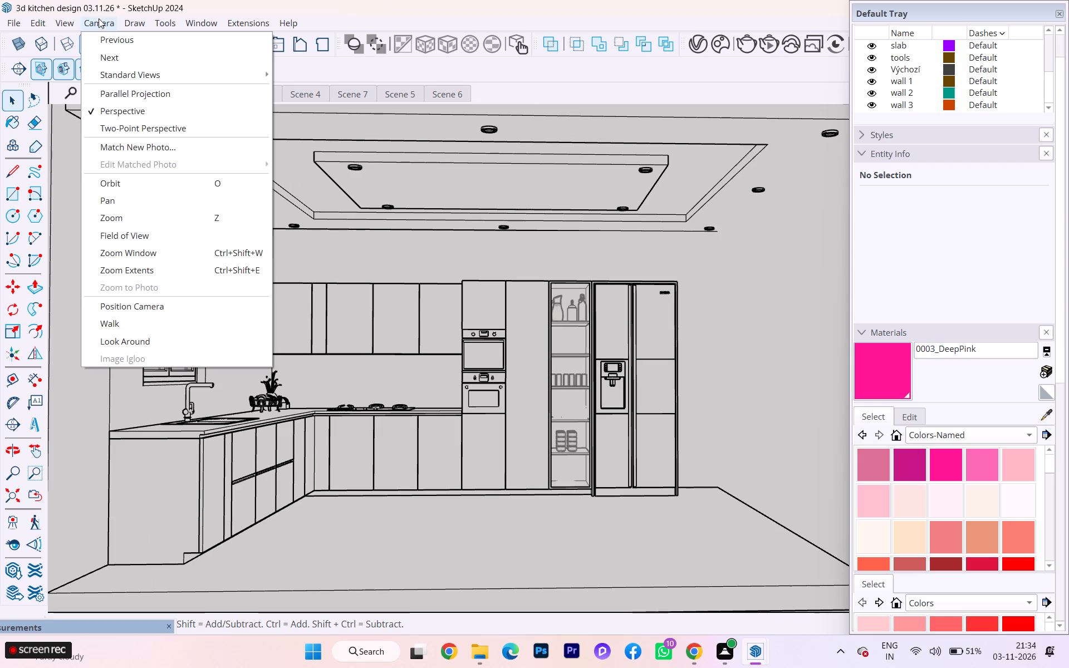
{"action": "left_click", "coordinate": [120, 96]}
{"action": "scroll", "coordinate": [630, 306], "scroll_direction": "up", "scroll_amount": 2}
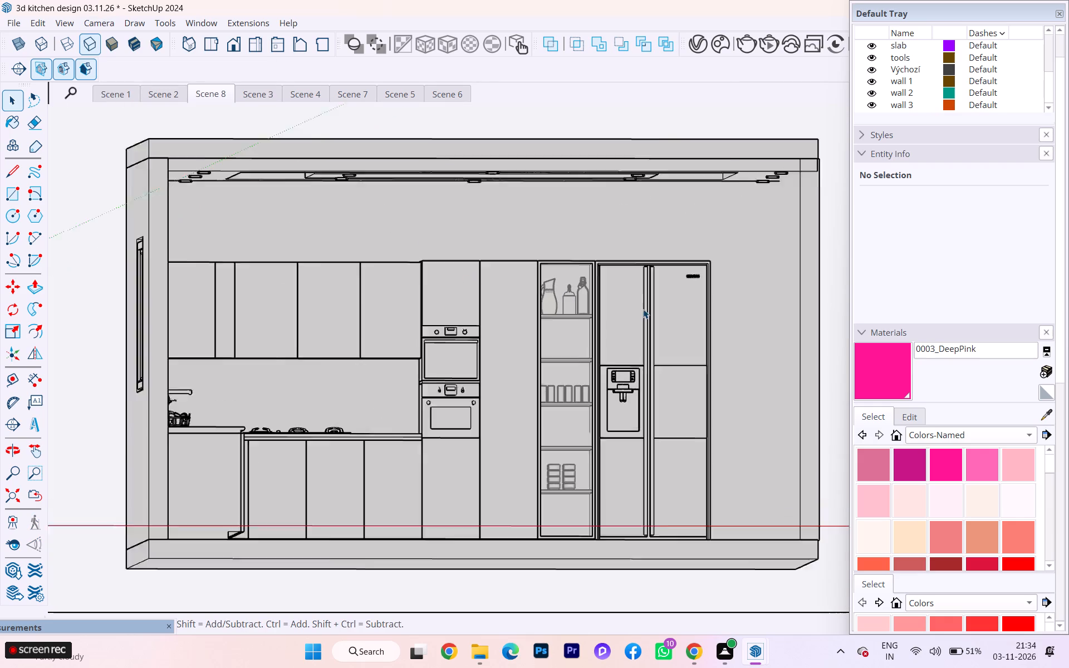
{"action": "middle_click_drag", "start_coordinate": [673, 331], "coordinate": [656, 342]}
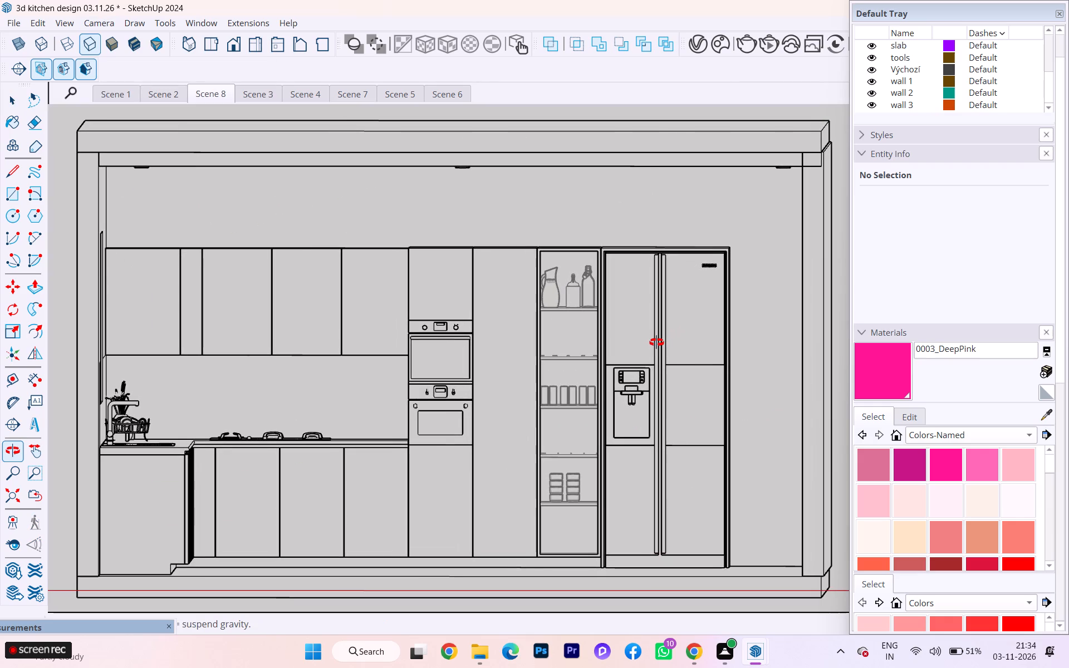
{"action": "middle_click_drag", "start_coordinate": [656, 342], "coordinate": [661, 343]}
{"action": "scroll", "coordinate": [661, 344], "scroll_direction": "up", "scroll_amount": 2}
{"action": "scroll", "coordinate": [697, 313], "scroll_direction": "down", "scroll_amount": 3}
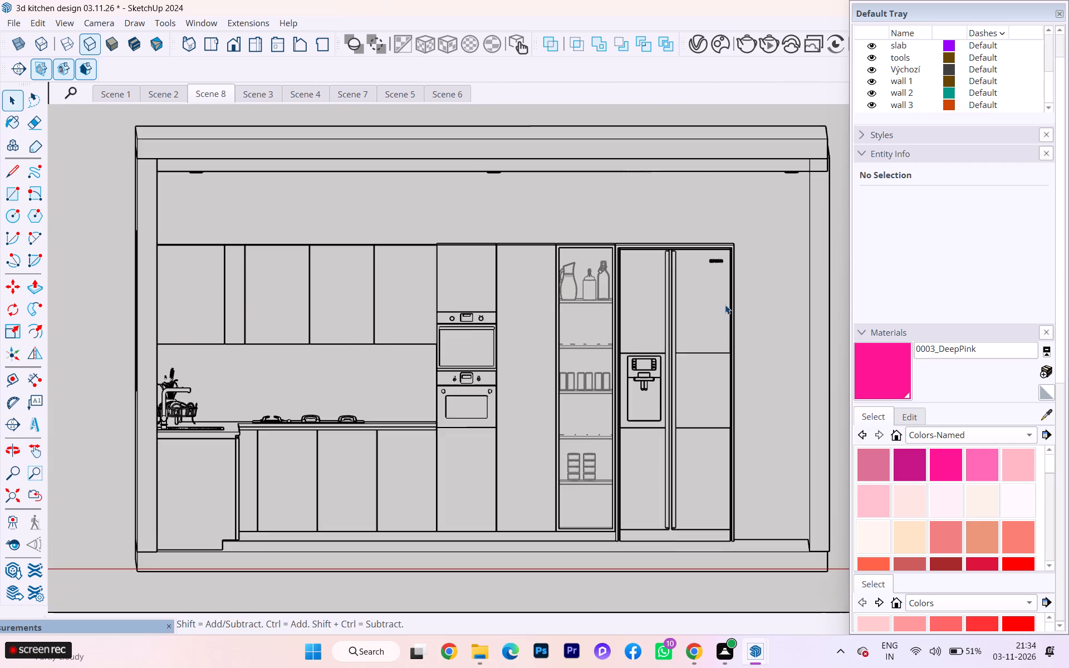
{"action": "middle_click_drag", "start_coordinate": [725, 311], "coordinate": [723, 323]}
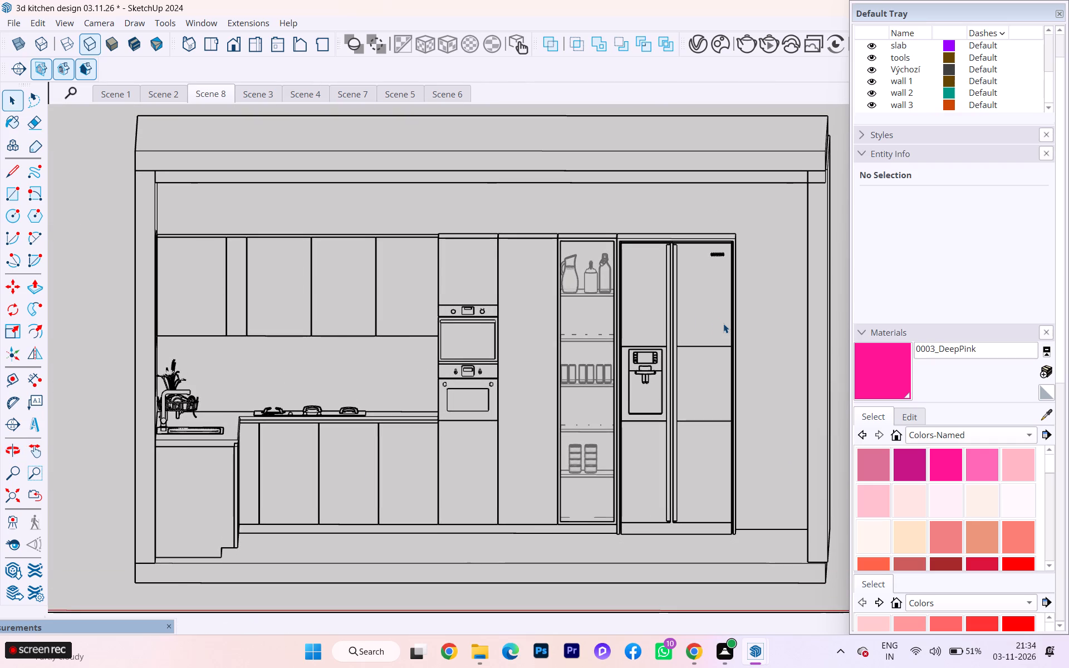
Examine the hidden-line kitchen in parallel projection from several distances and slightly different angles.
{"action": "scroll", "coordinate": [723, 323], "scroll_direction": "up", "scroll_amount": 2}
{"action": "scroll", "coordinate": [792, 310], "scroll_direction": "down", "scroll_amount": 2}
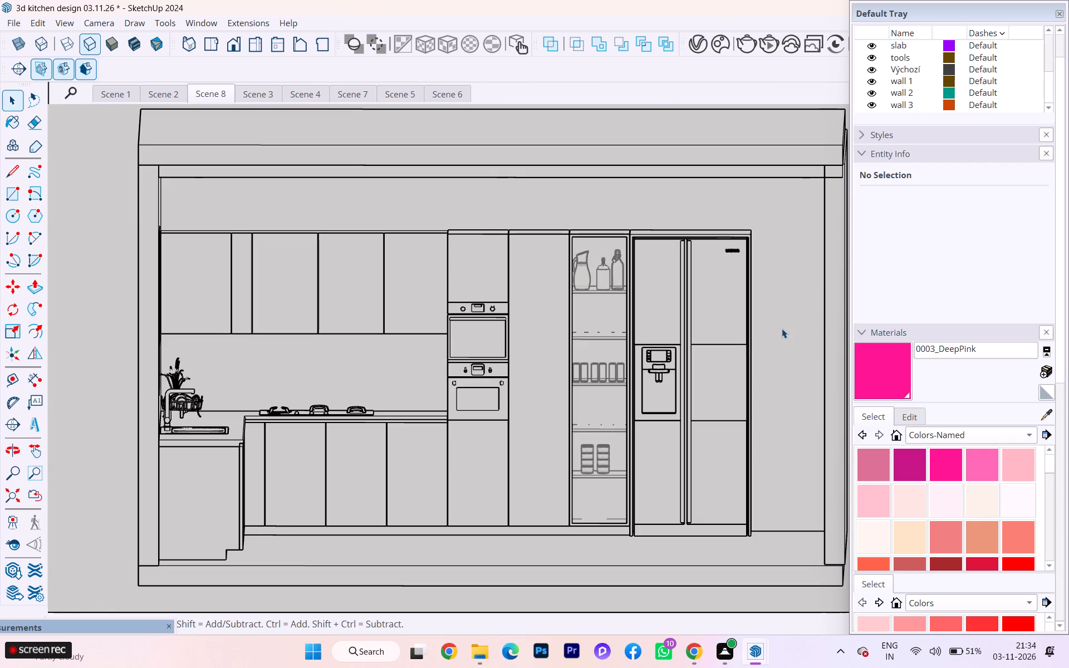
{"action": "middle_click", "coordinate": [729, 339]}
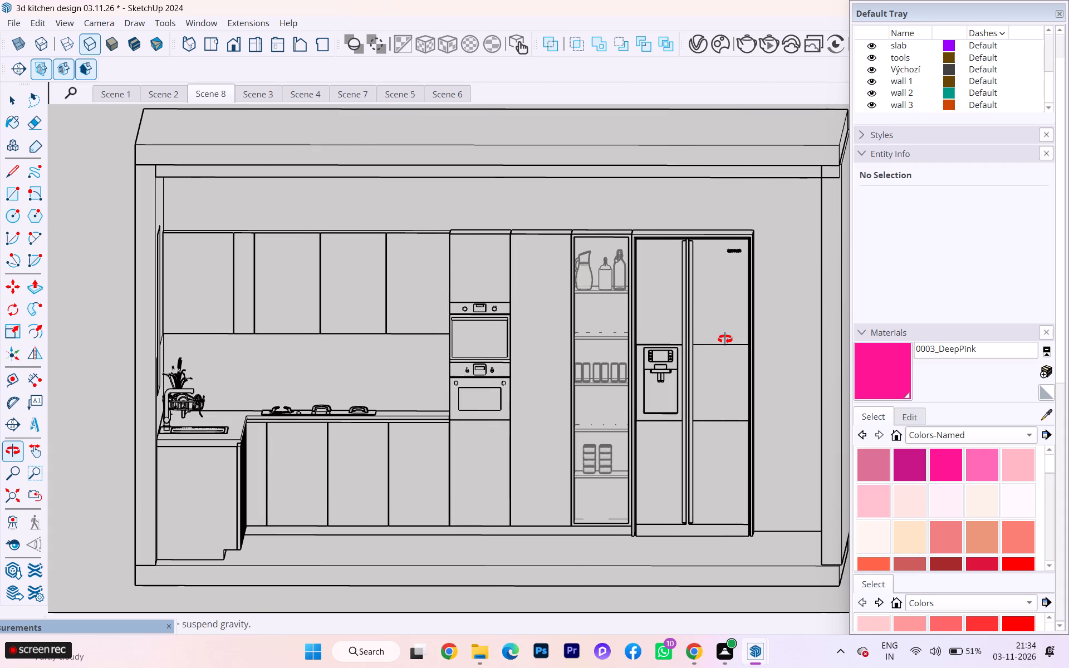
{"action": "scroll", "coordinate": [638, 318], "scroll_direction": "up", "scroll_amount": 2}
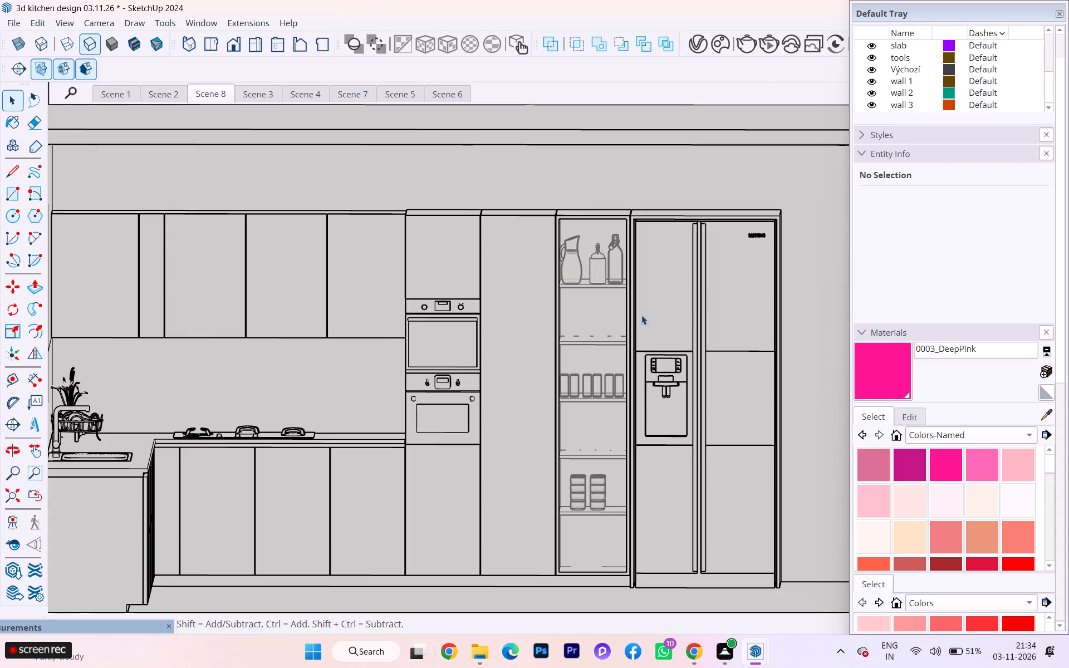
{"action": "scroll", "coordinate": [703, 312], "scroll_direction": "down", "scroll_amount": 1}
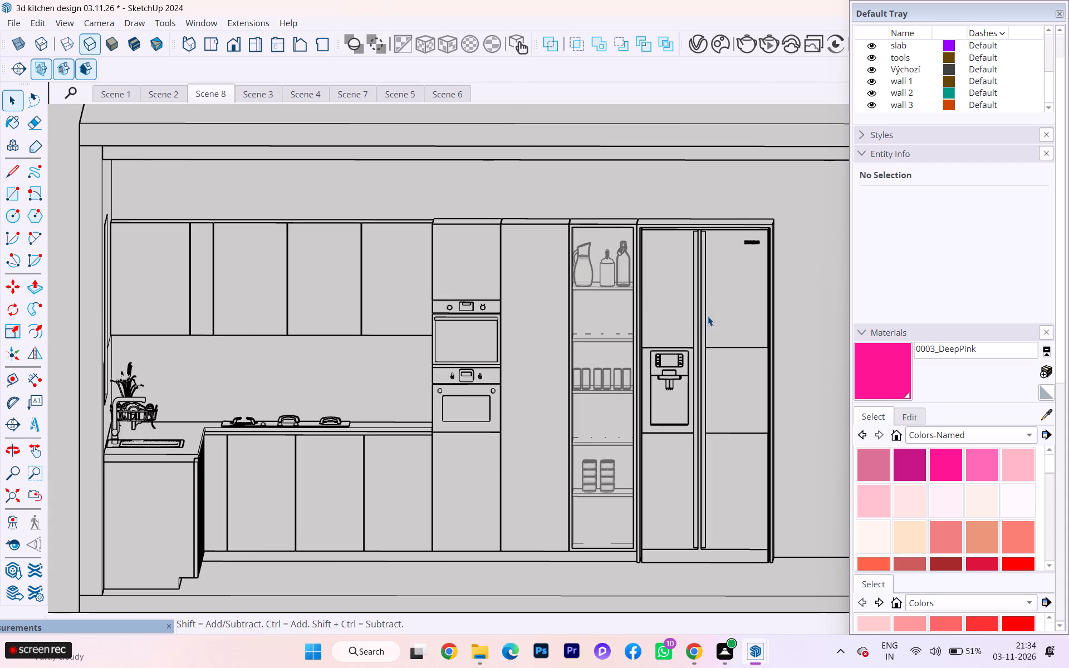
{"action": "scroll", "coordinate": [704, 319], "scroll_direction": "up", "scroll_amount": 1}
{"action": "scroll", "coordinate": [749, 323], "scroll_direction": "down", "scroll_amount": 1}
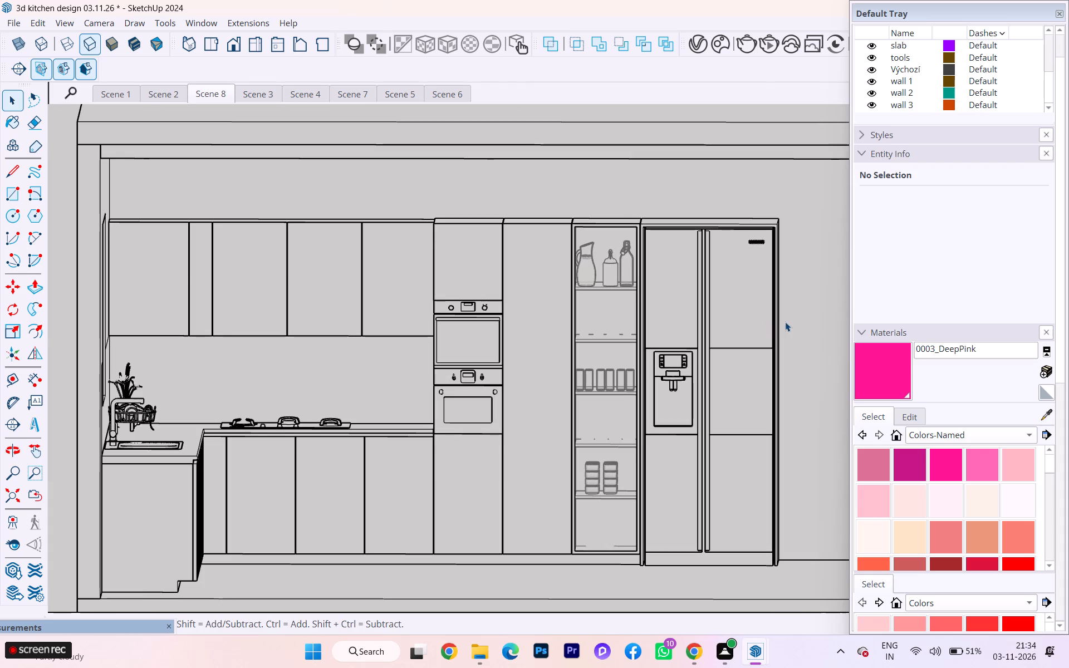
{"action": "scroll", "coordinate": [787, 321], "scroll_direction": "down", "scroll_amount": 1}
{"action": "scroll", "coordinate": [787, 321], "scroll_direction": "up", "scroll_amount": 1}
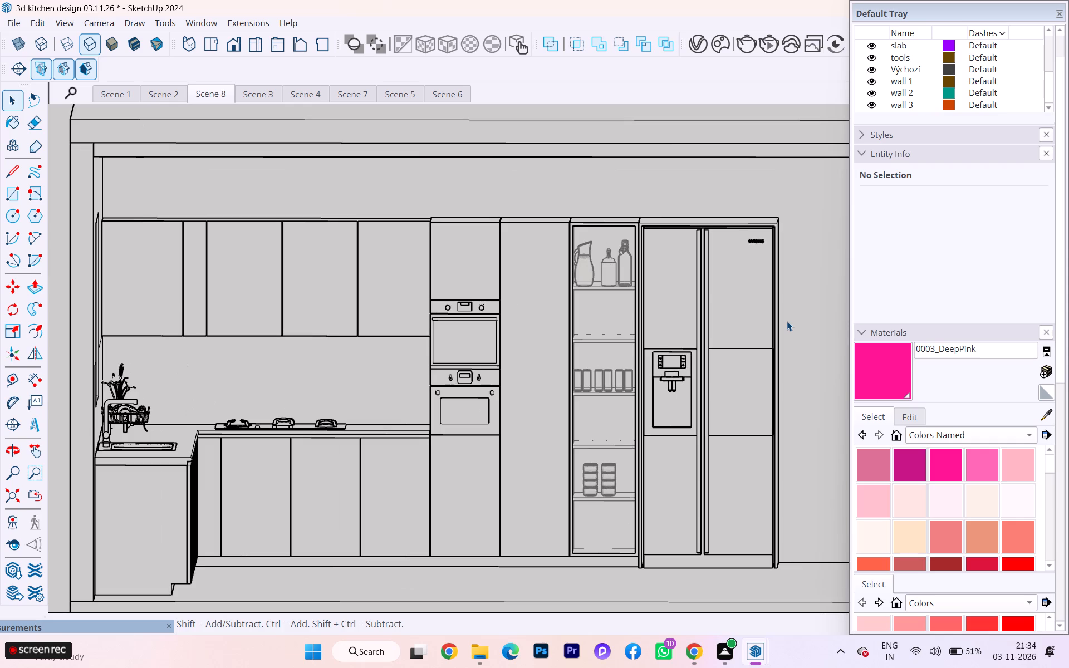
{"action": "scroll", "coordinate": [787, 322], "scroll_direction": "up", "scroll_amount": 1}
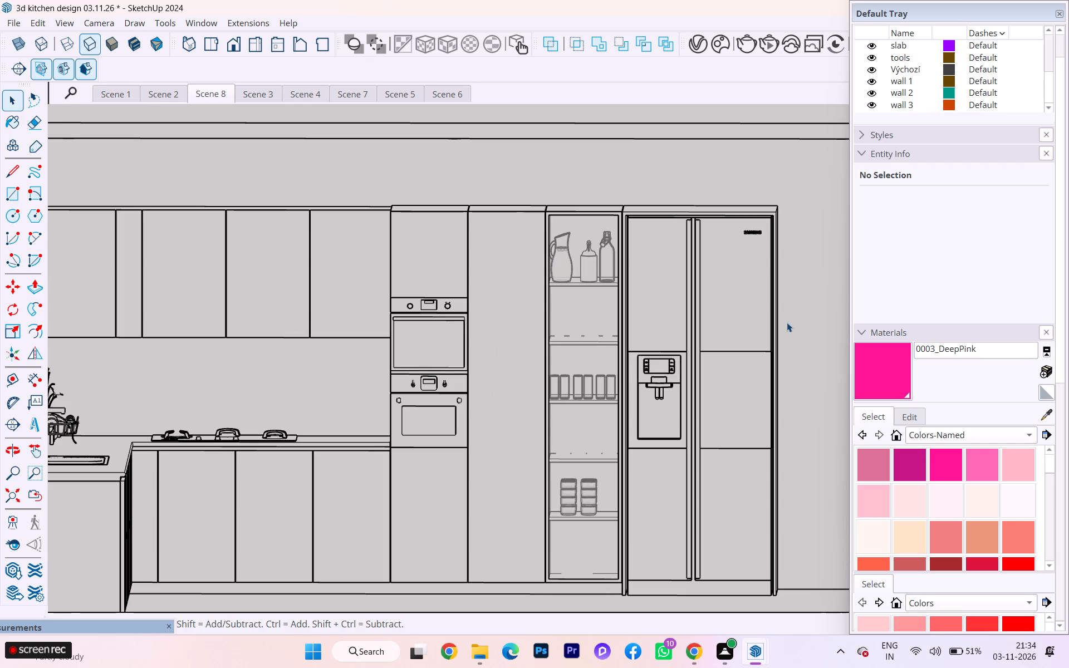
{"action": "middle_click_drag", "start_coordinate": [786, 322], "coordinate": [689, 336]}
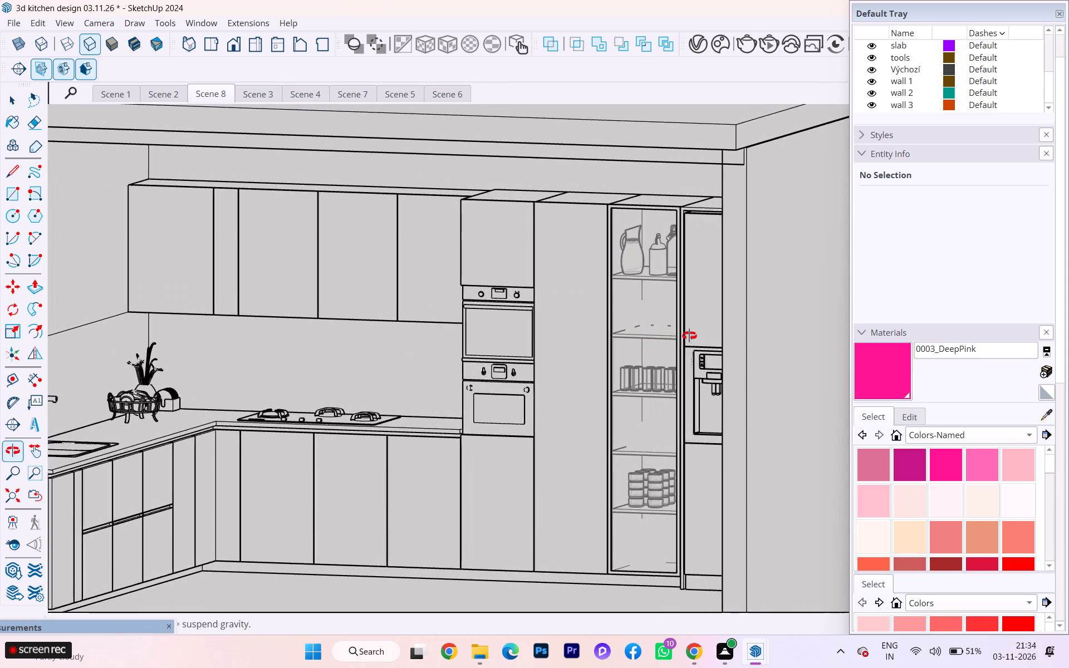
{"action": "middle_click_drag", "start_coordinate": [689, 336], "coordinate": [823, 337]}
{"action": "scroll", "coordinate": [609, 331], "scroll_direction": "down", "scroll_amount": 1}
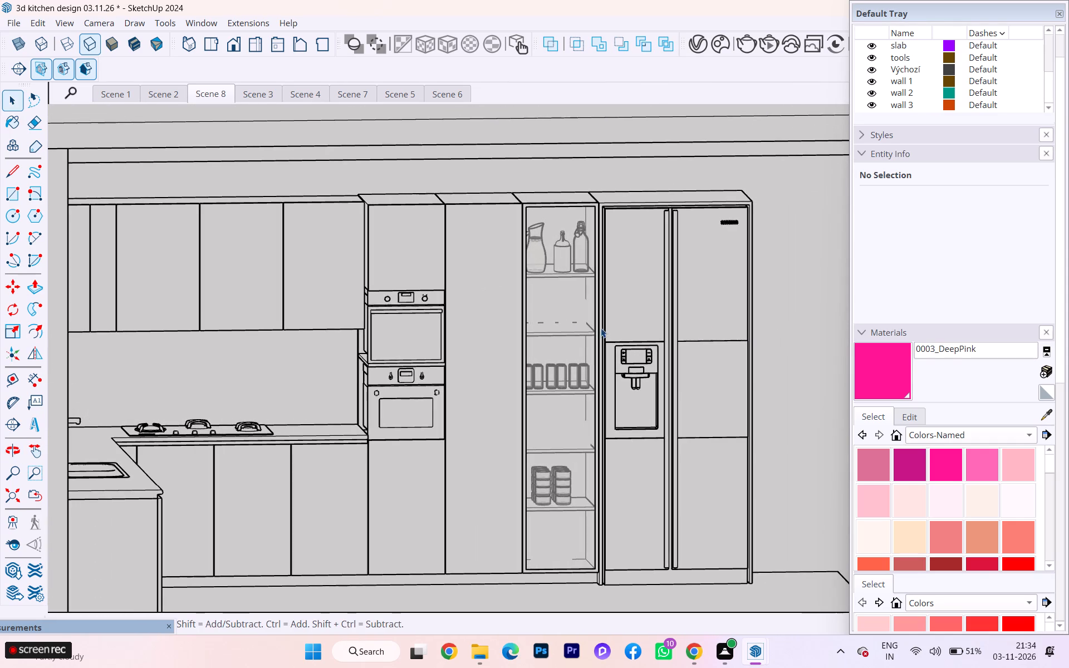
{"action": "scroll", "coordinate": [601, 328], "scroll_direction": "down", "scroll_amount": 3}
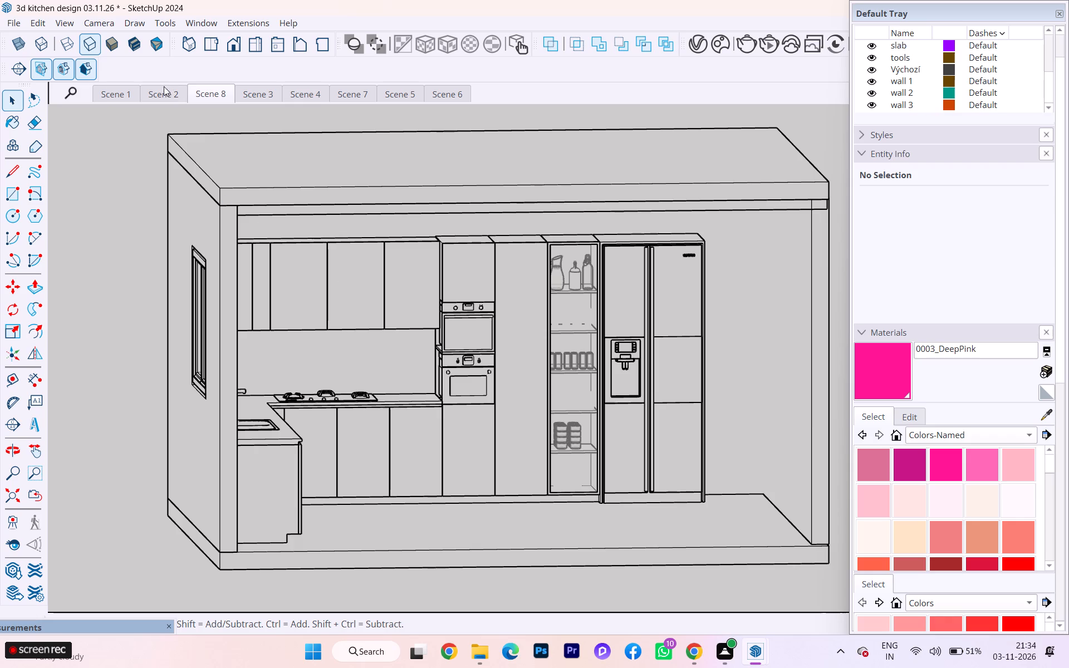
Recall Scene 2 and Scene 8 in turn, and show Scene 8 in the Hidden Line face style.
{"action": "left_click", "coordinate": [172, 88]}
{"action": "left_click", "coordinate": [172, 90]}
{"action": "left_click", "coordinate": [168, 95]}
{"action": "double_click", "coordinate": [167, 95]}
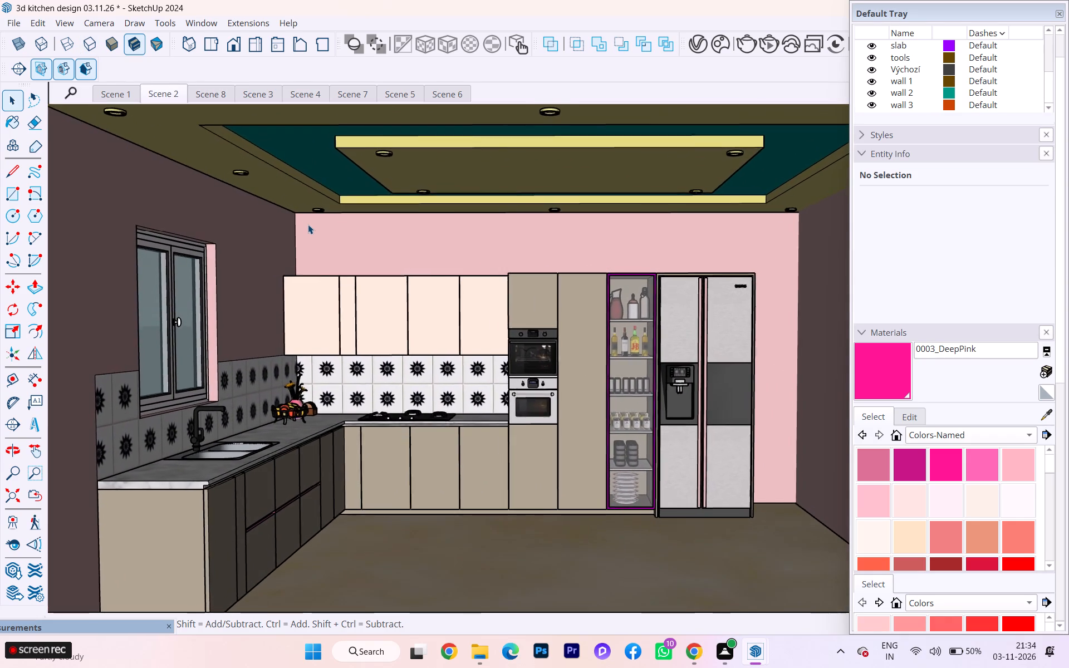
{"action": "left_click", "coordinate": [211, 99]}
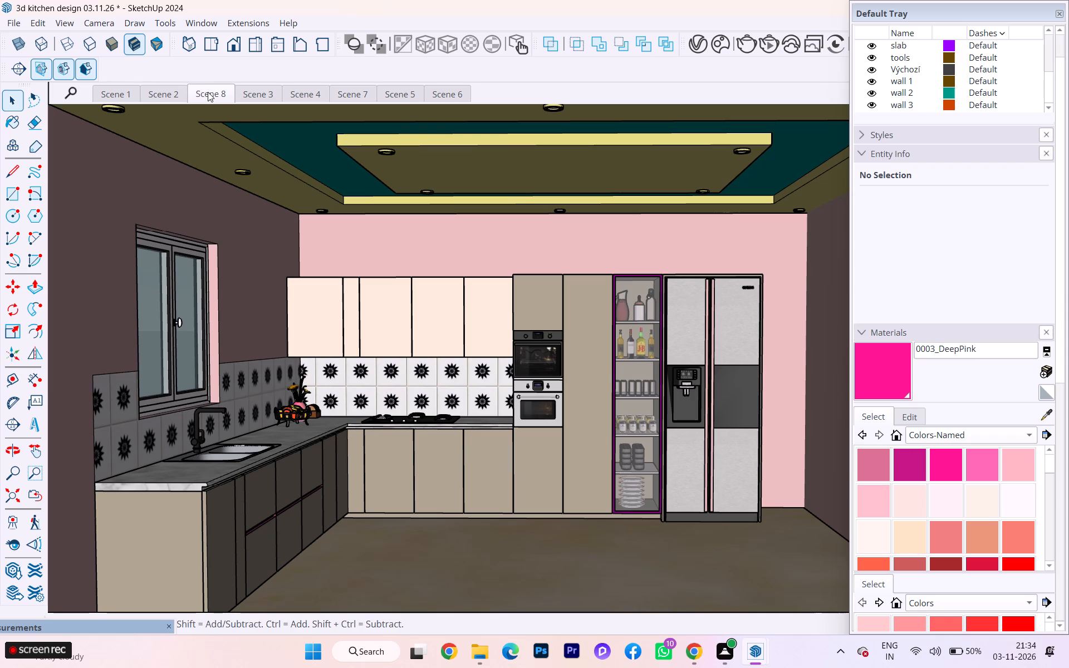
{"action": "left_click", "coordinate": [89, 40]}
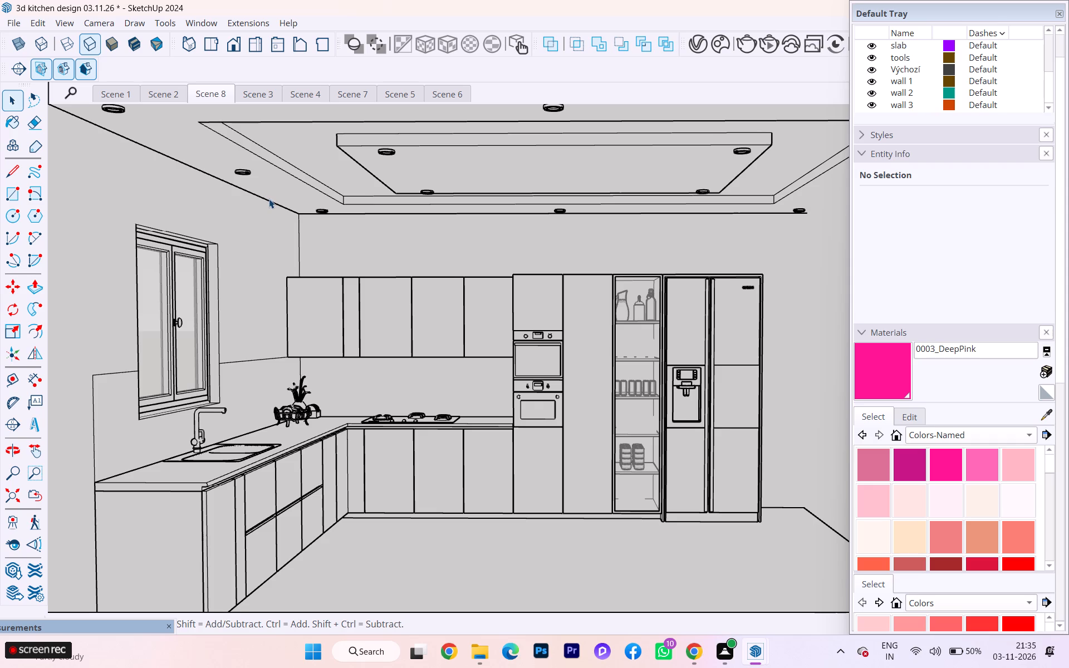
Switch the hidden-line Scene 8 view to parallel projection and turn it nearly square to the tall-cabinet wall.
{"action": "middle_click_drag", "start_coordinate": [269, 199], "coordinate": [290, 197]}
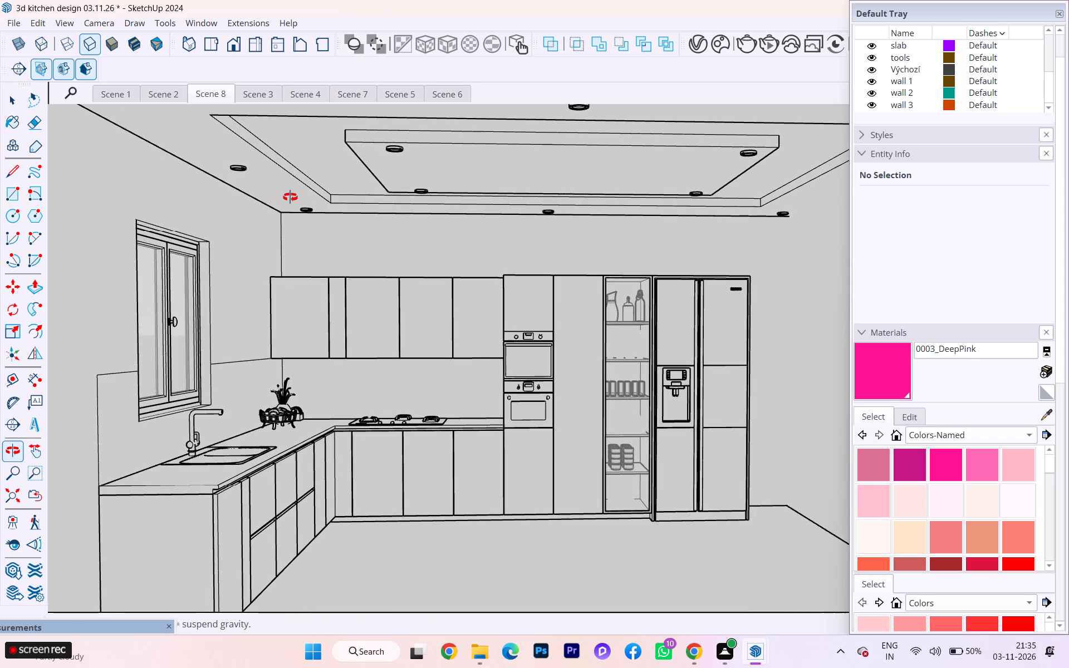
{"action": "middle_click_drag", "start_coordinate": [290, 197], "coordinate": [319, 185]}
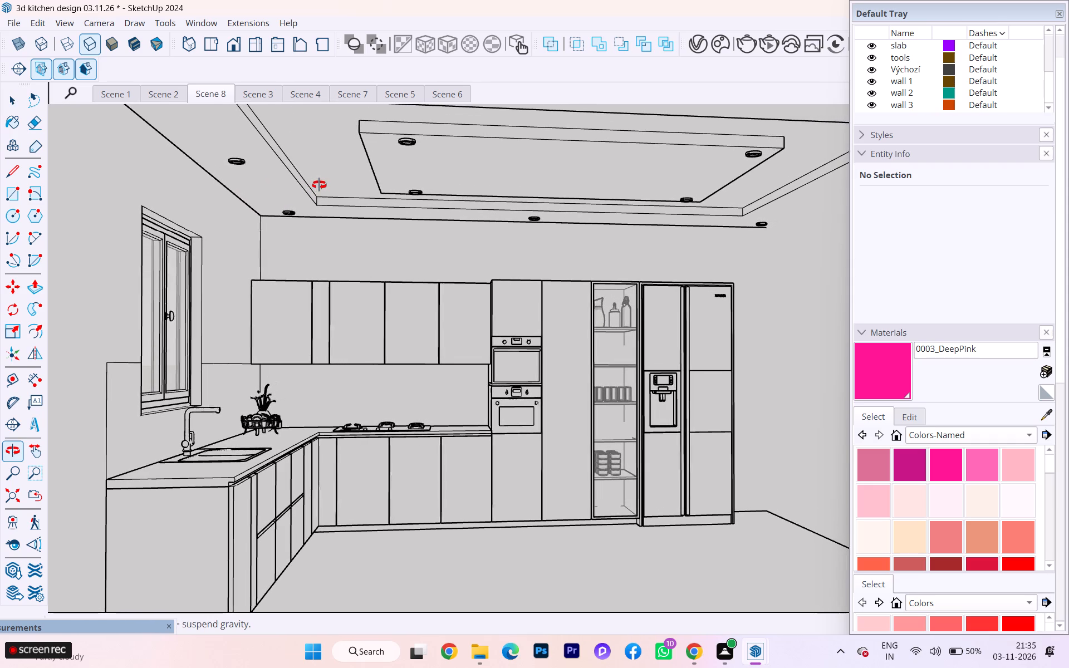
{"action": "middle_click_drag", "start_coordinate": [319, 185], "coordinate": [339, 183]}
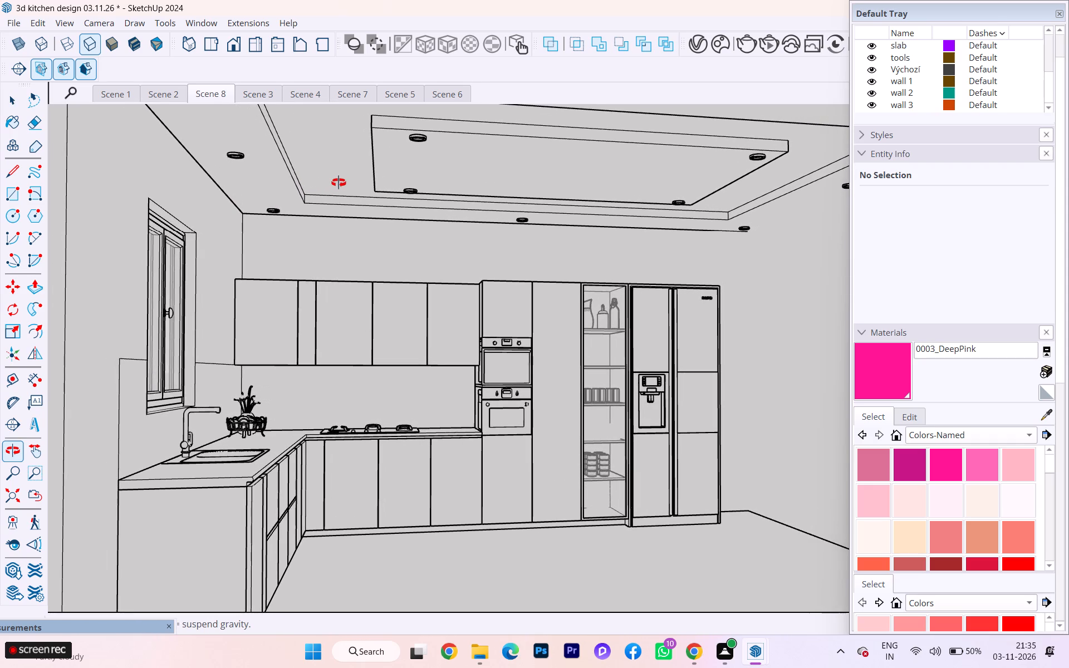
{"action": "middle_click_drag", "start_coordinate": [339, 183], "coordinate": [322, 185]}
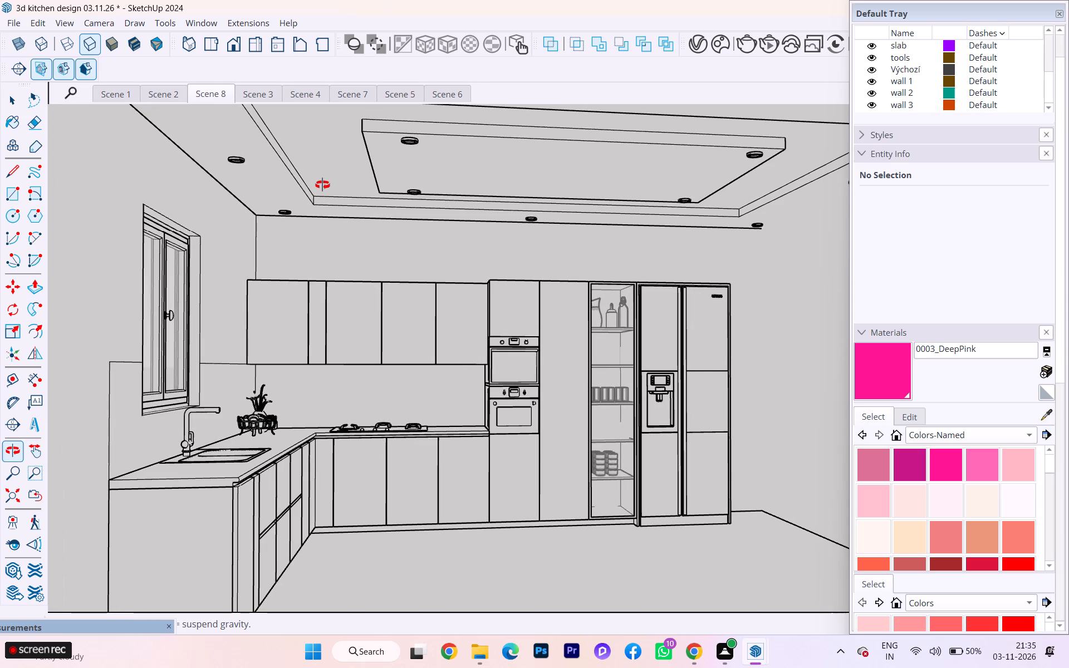
{"action": "middle_click_drag", "start_coordinate": [322, 185], "coordinate": [327, 184]}
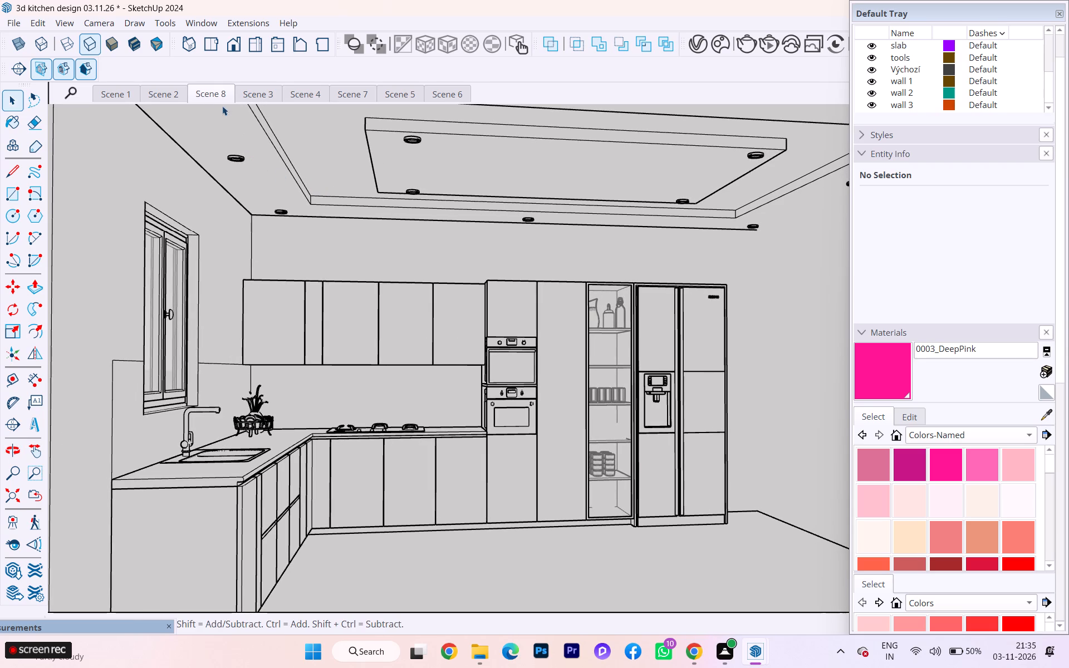
{"action": "left_click", "coordinate": [99, 42]}
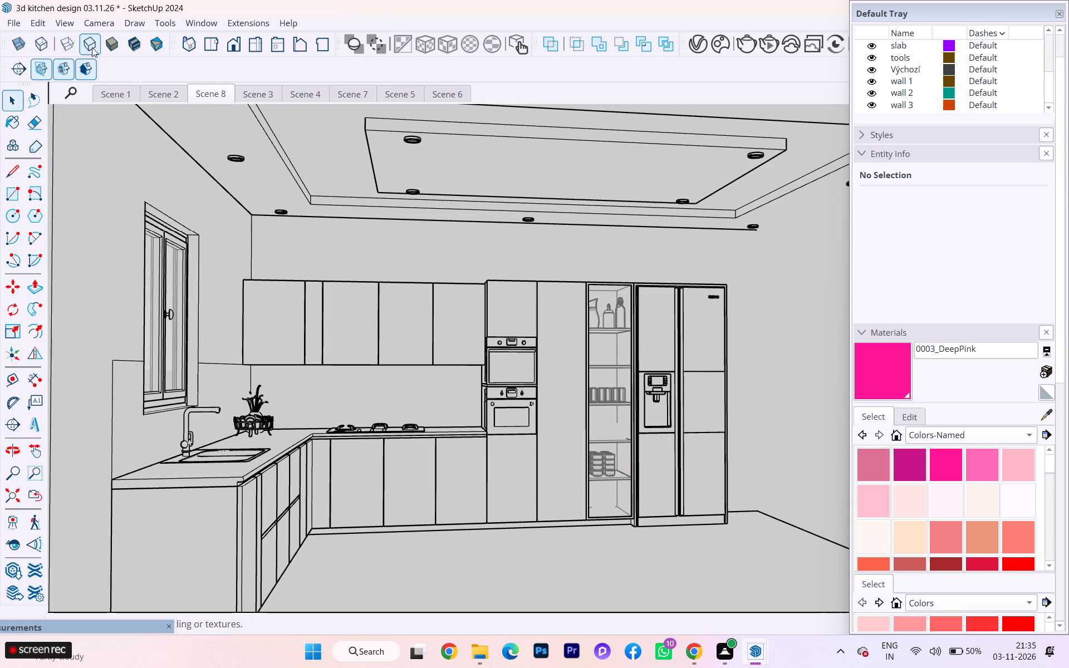
{"action": "left_click", "coordinate": [103, 23]}
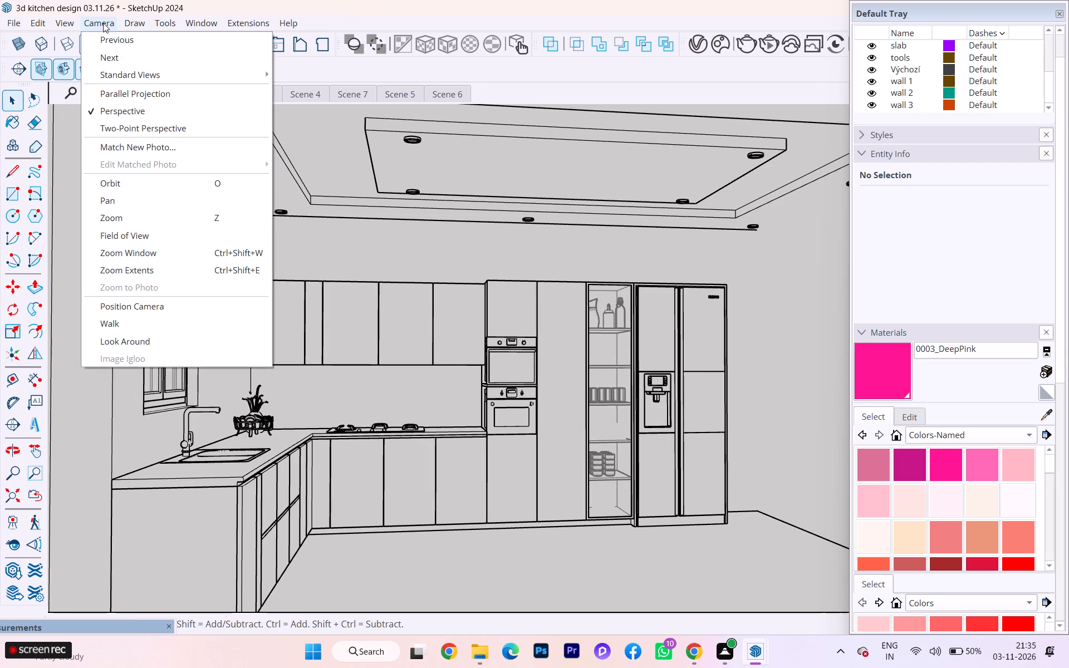
{"action": "left_click", "coordinate": [132, 82]}
{"action": "left_click", "coordinate": [133, 87]}
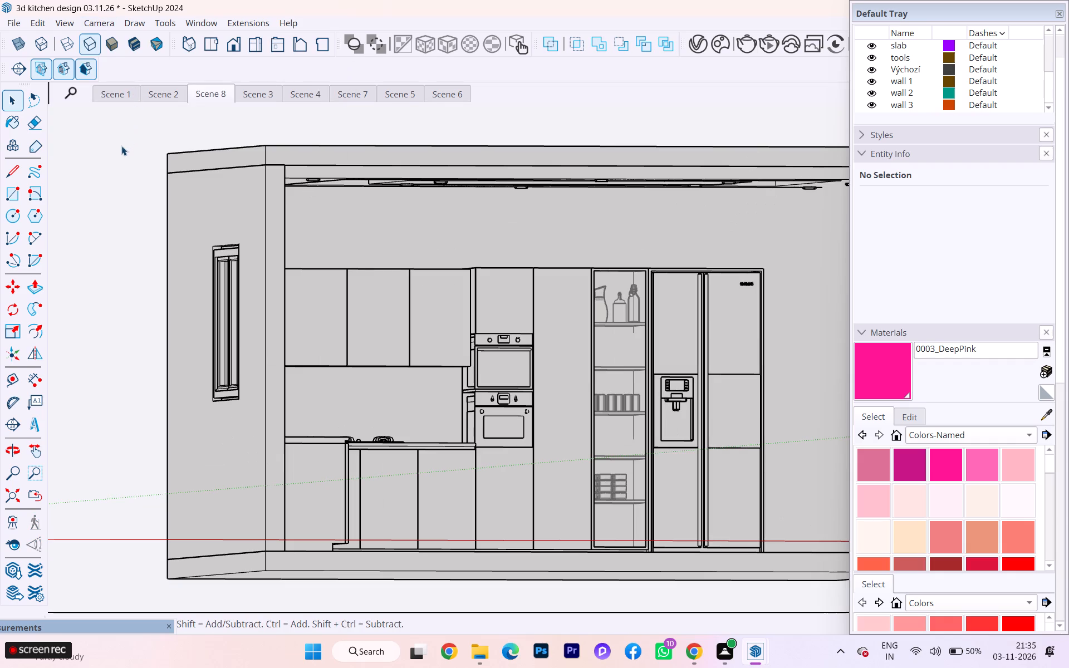
{"action": "middle_click_drag", "start_coordinate": [211, 321], "coordinate": [193, 321]}
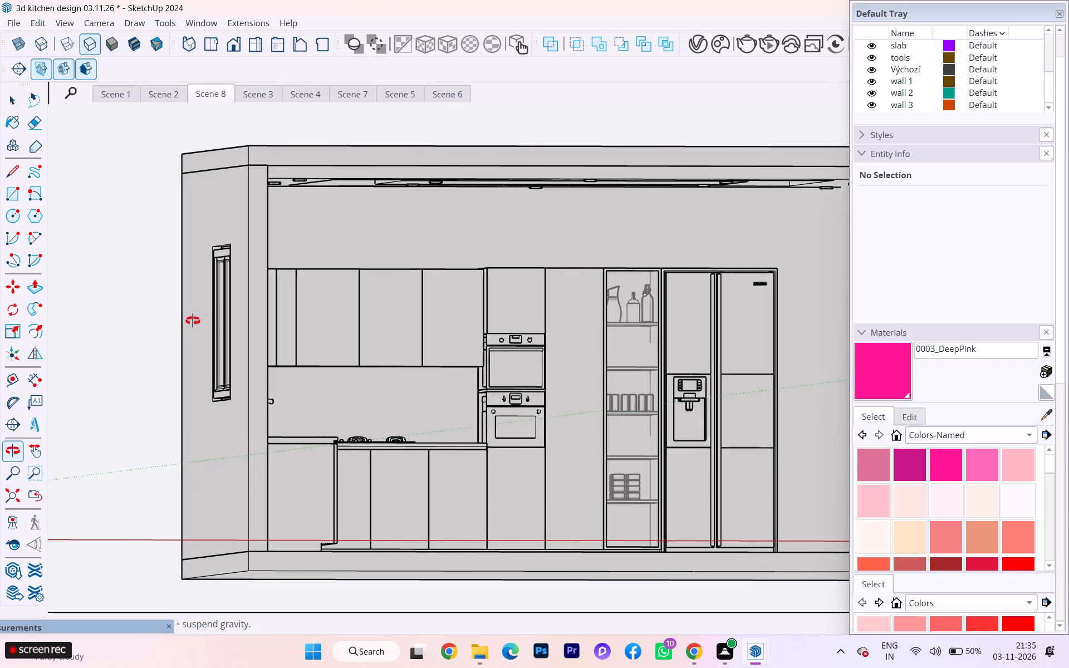
{"action": "middle_click_drag", "start_coordinate": [193, 321], "coordinate": [134, 328]}
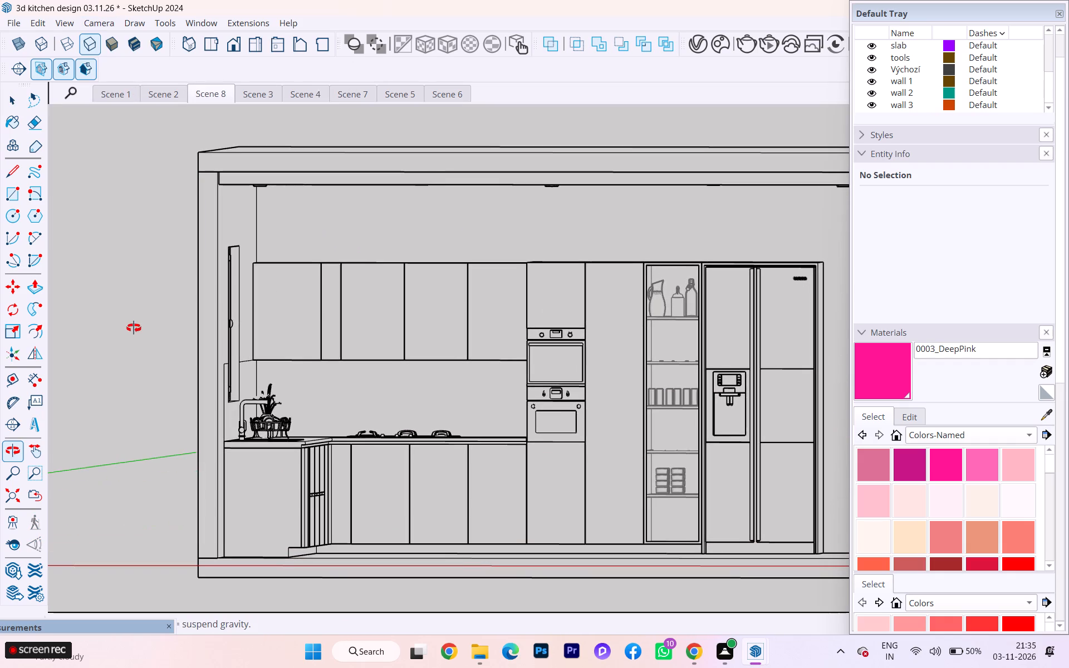
{"action": "middle_click_drag", "start_coordinate": [134, 328], "coordinate": [133, 328]}
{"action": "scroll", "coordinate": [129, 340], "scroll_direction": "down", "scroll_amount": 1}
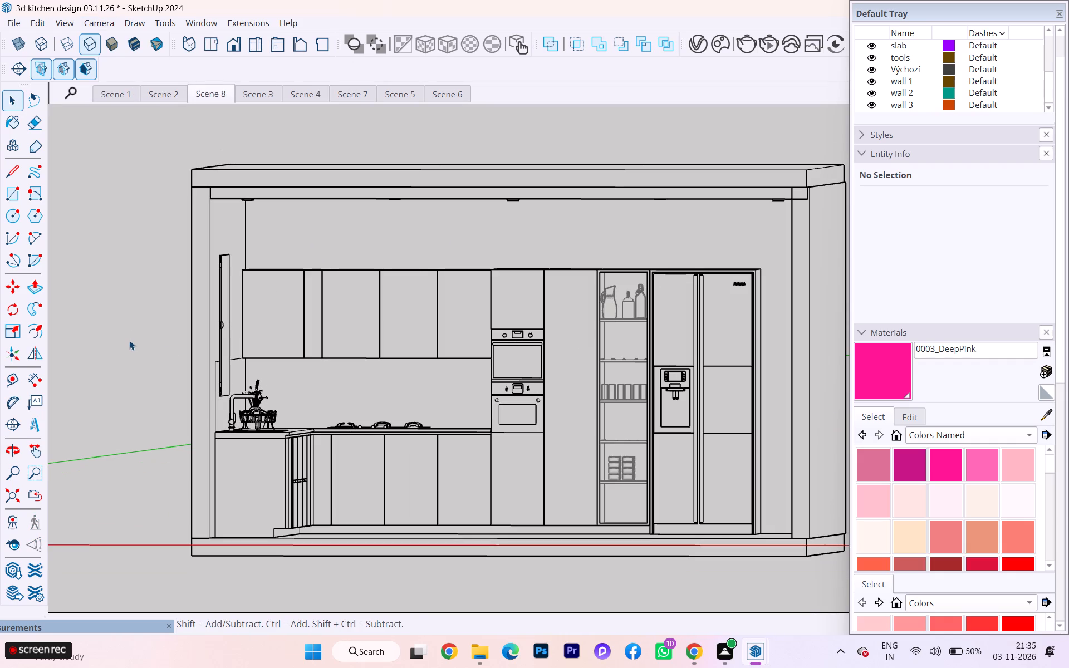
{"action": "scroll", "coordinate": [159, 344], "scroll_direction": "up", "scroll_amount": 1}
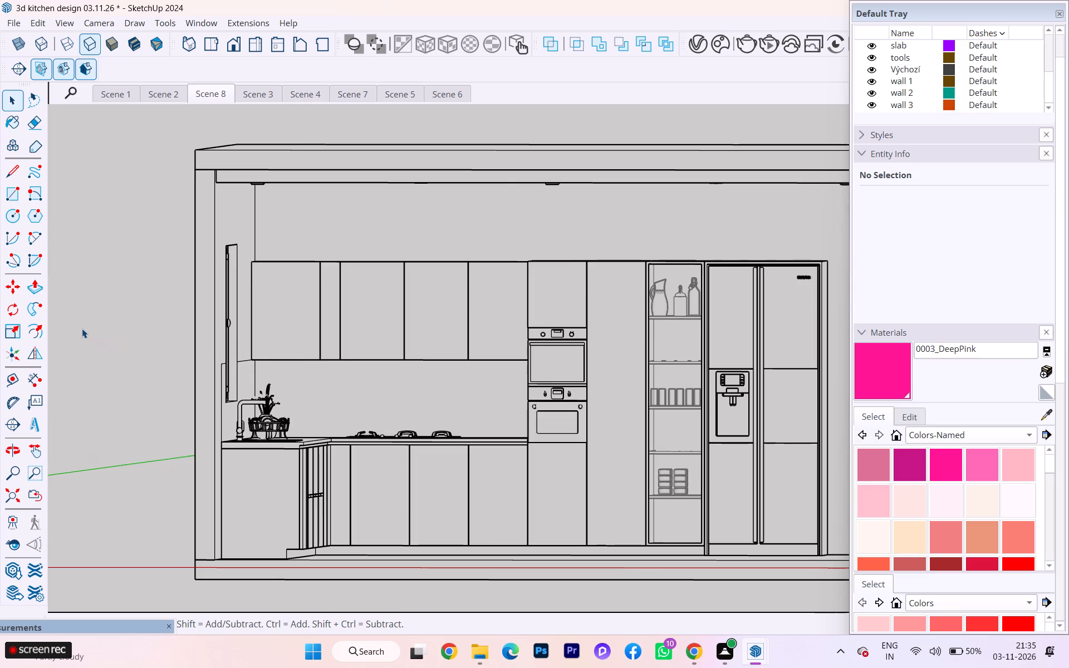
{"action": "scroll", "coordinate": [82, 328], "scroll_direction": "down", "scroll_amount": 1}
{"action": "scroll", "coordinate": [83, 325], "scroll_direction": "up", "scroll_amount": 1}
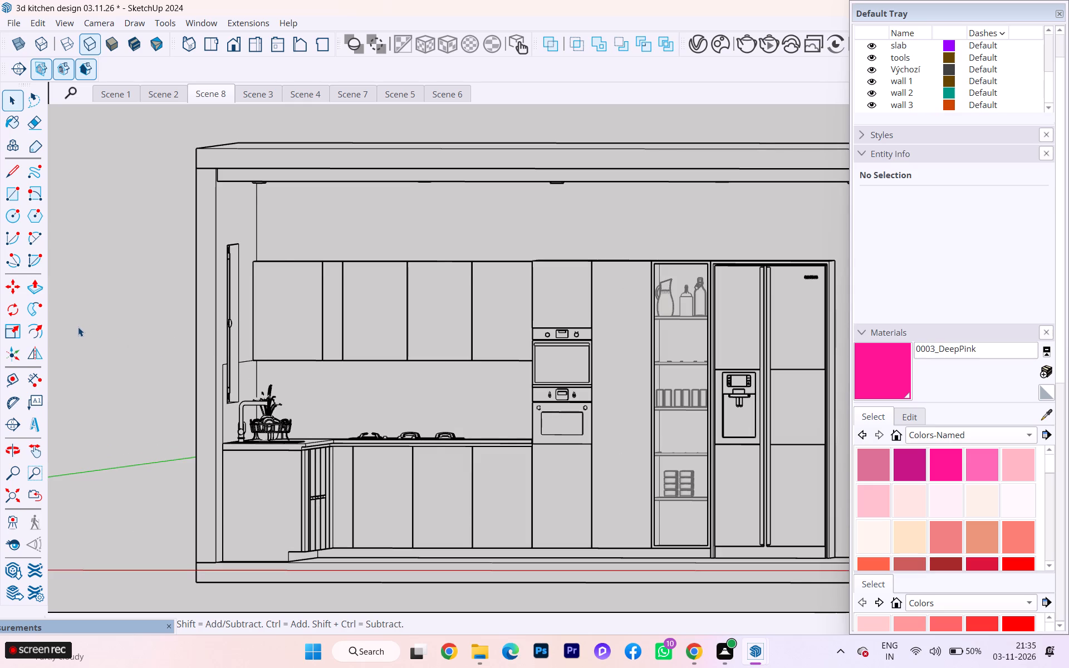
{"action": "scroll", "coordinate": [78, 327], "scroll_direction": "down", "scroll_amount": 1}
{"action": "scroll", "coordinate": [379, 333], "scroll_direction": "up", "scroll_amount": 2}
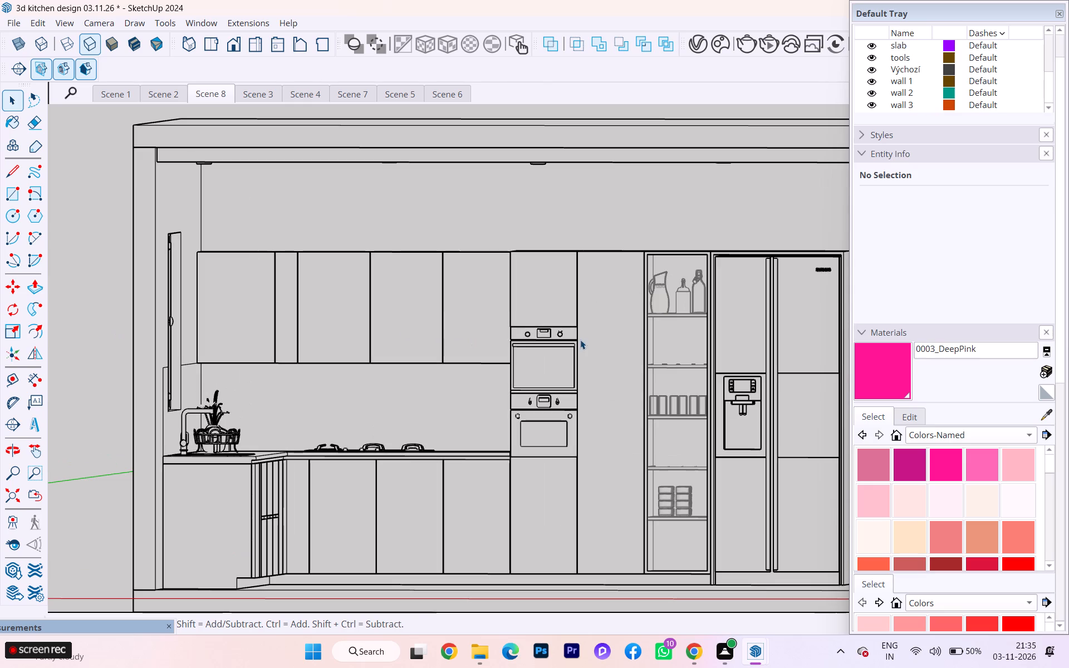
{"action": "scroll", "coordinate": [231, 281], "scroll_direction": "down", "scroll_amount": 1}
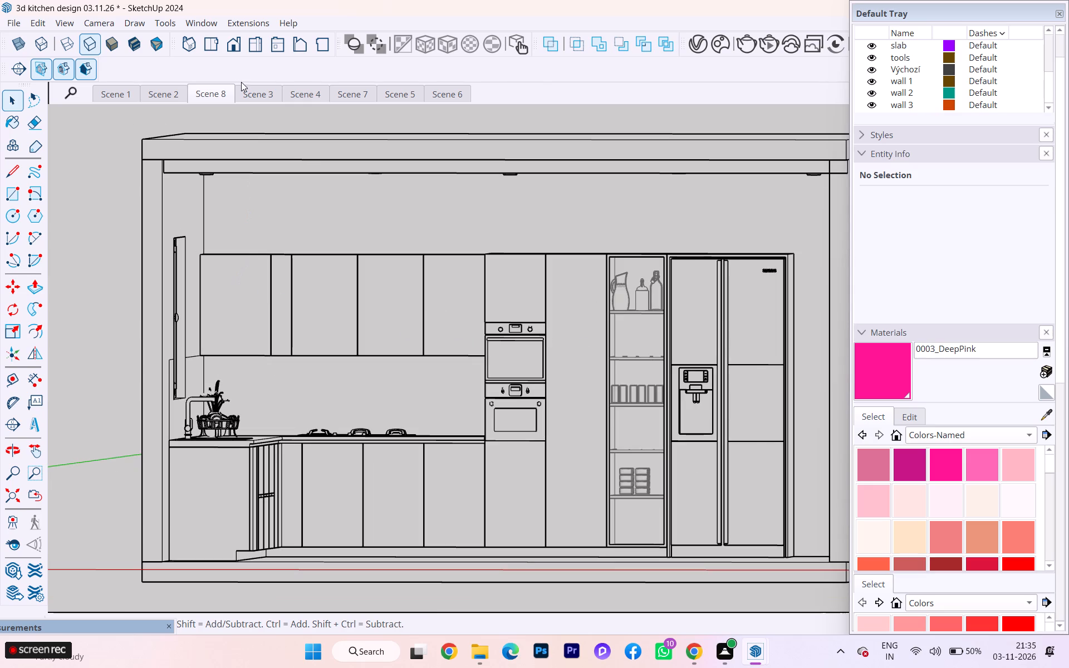
Examine the hidden-line kitchen in the standard front, top, side, back and isometric views in parallel projection.
{"action": "left_click", "coordinate": [237, 46]}
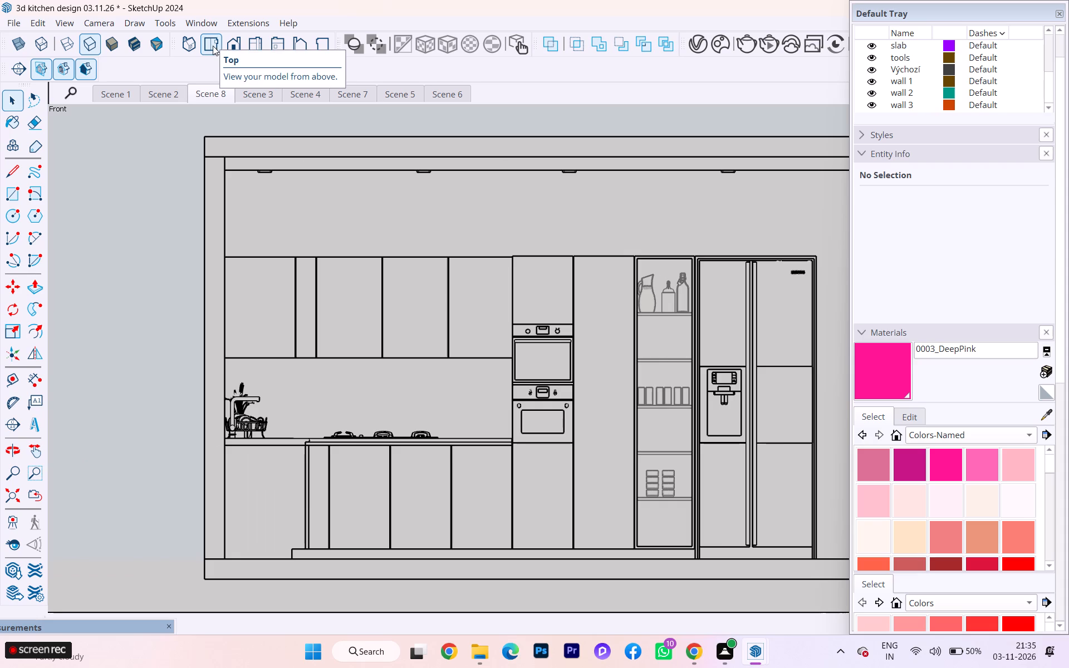
{"action": "left_click", "coordinate": [211, 46]}
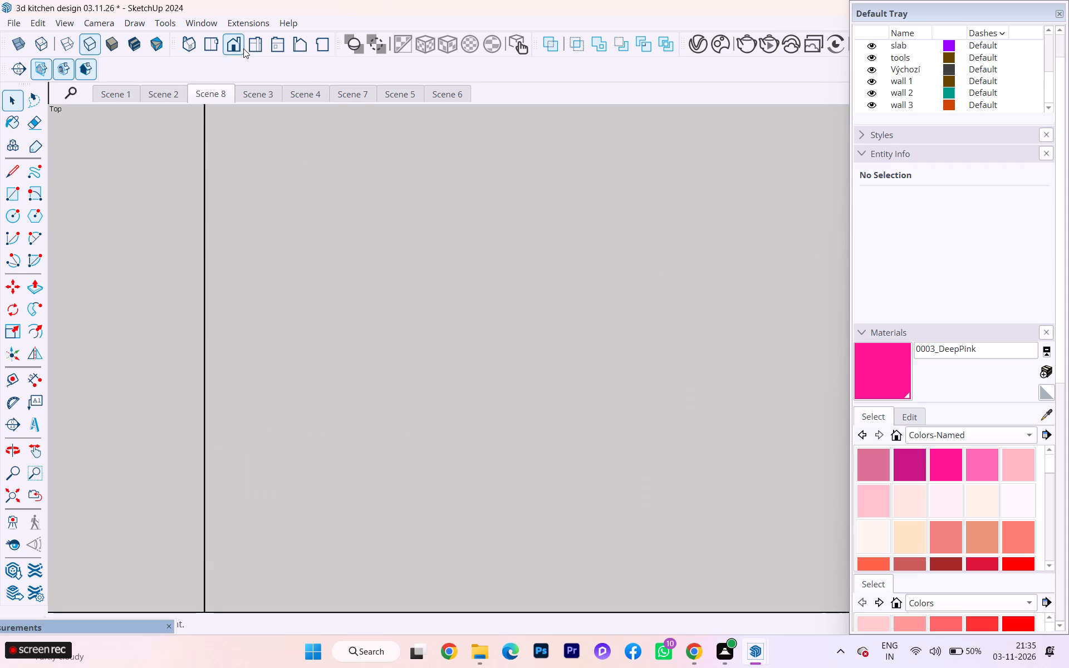
{"action": "left_click", "coordinate": [257, 44]}
{"action": "left_click", "coordinate": [277, 46]}
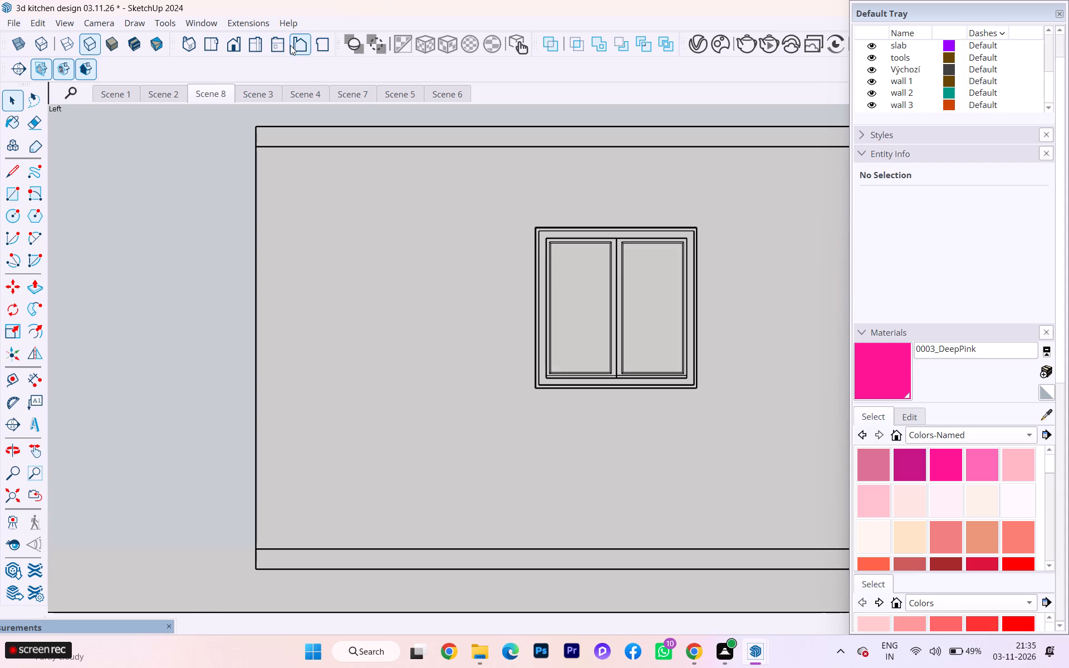
{"action": "left_click", "coordinate": [297, 45]}
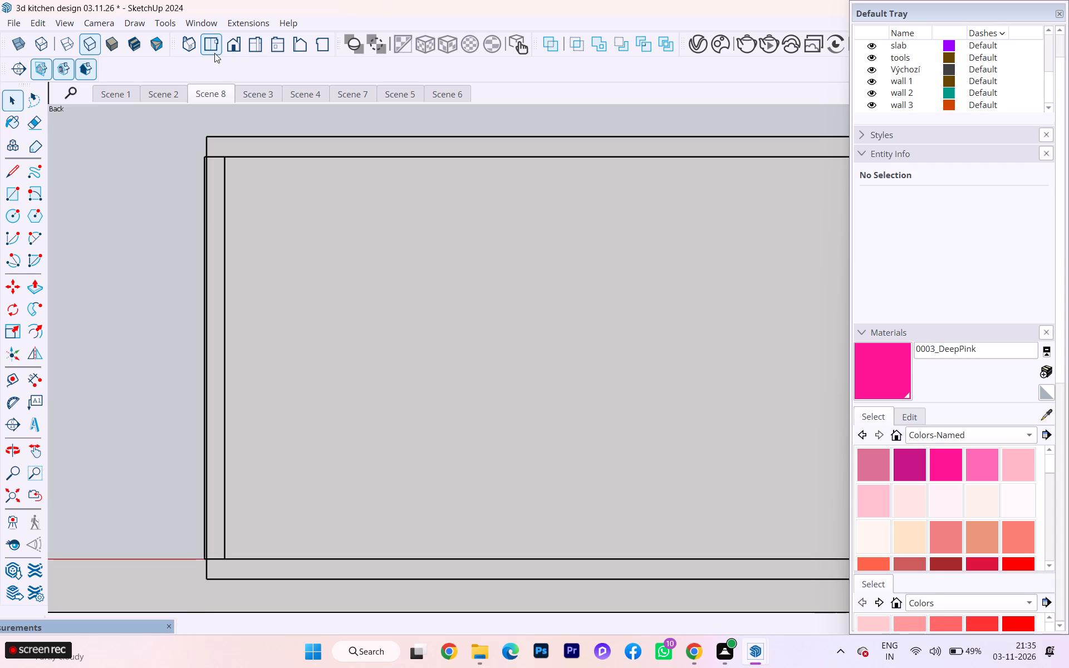
{"action": "left_click", "coordinate": [214, 53]}
{"action": "left_click", "coordinate": [191, 43]}
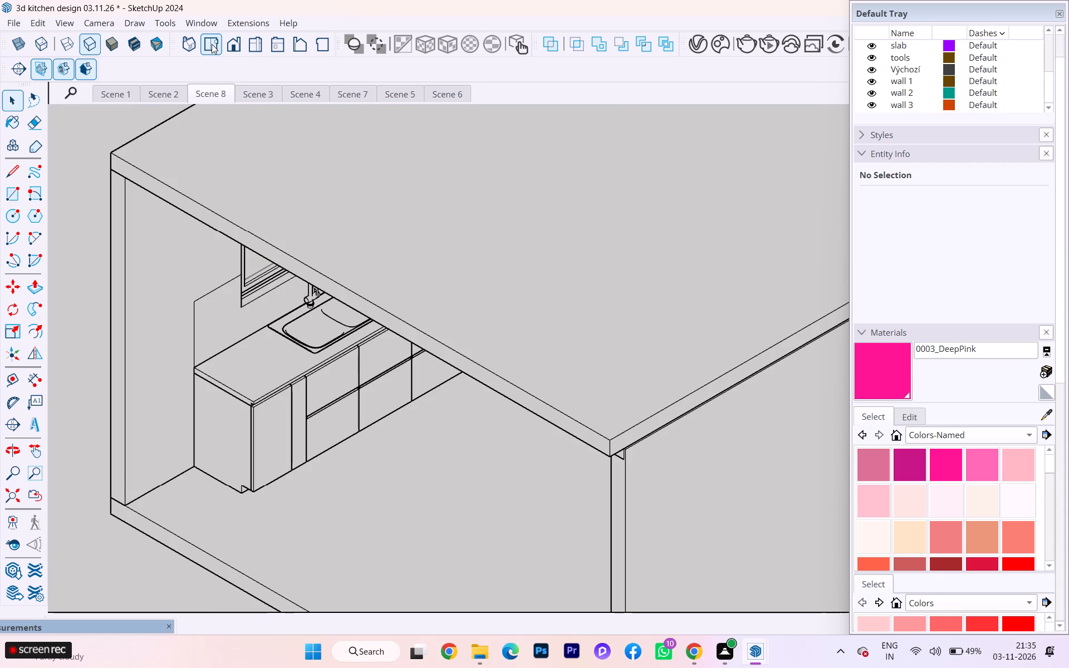
{"action": "left_click", "coordinate": [212, 44]}
{"action": "left_click", "coordinate": [231, 49]}
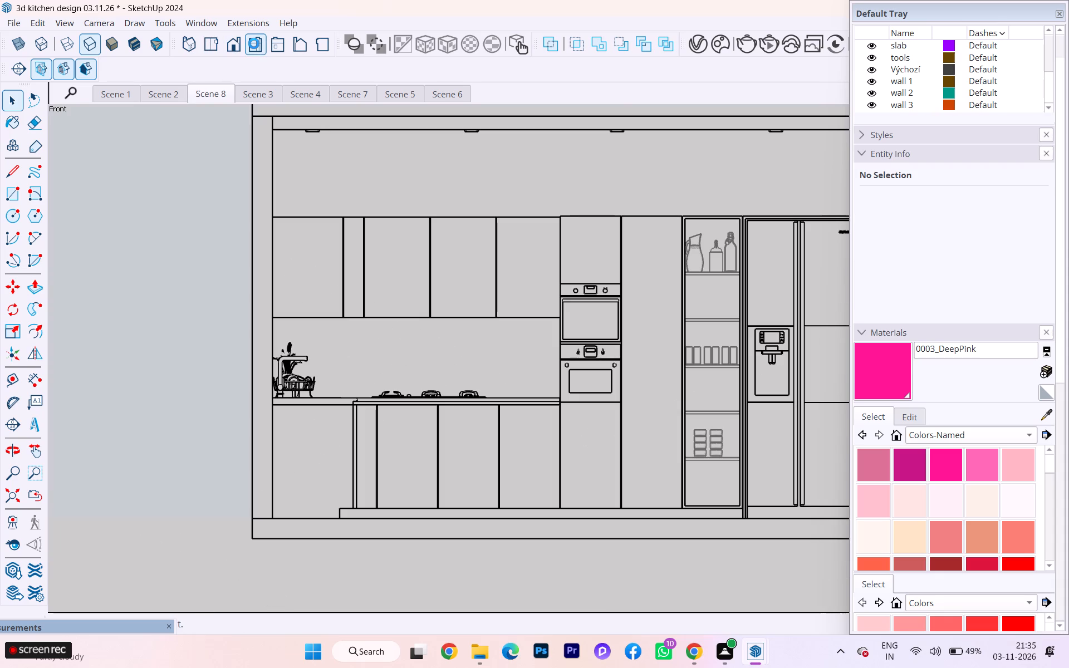
{"action": "left_click", "coordinate": [254, 43]}
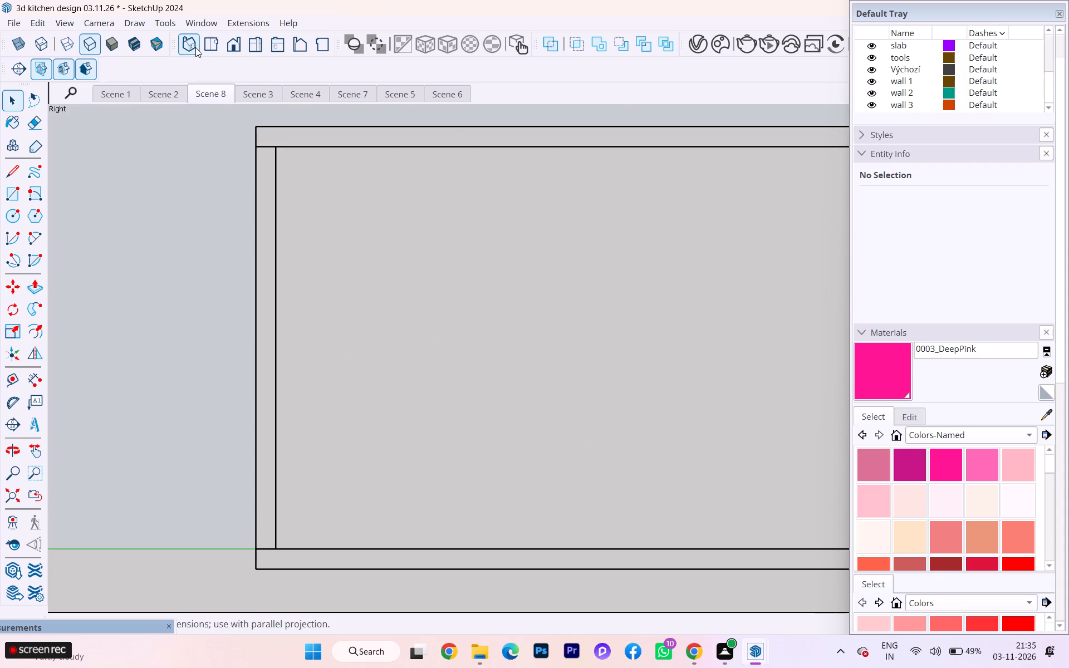
{"action": "left_click", "coordinate": [195, 47]}
{"action": "scroll", "coordinate": [178, 146], "scroll_direction": "down", "scroll_amount": 3}
{"action": "middle_click_drag", "start_coordinate": [215, 144], "coordinate": [336, 37]}
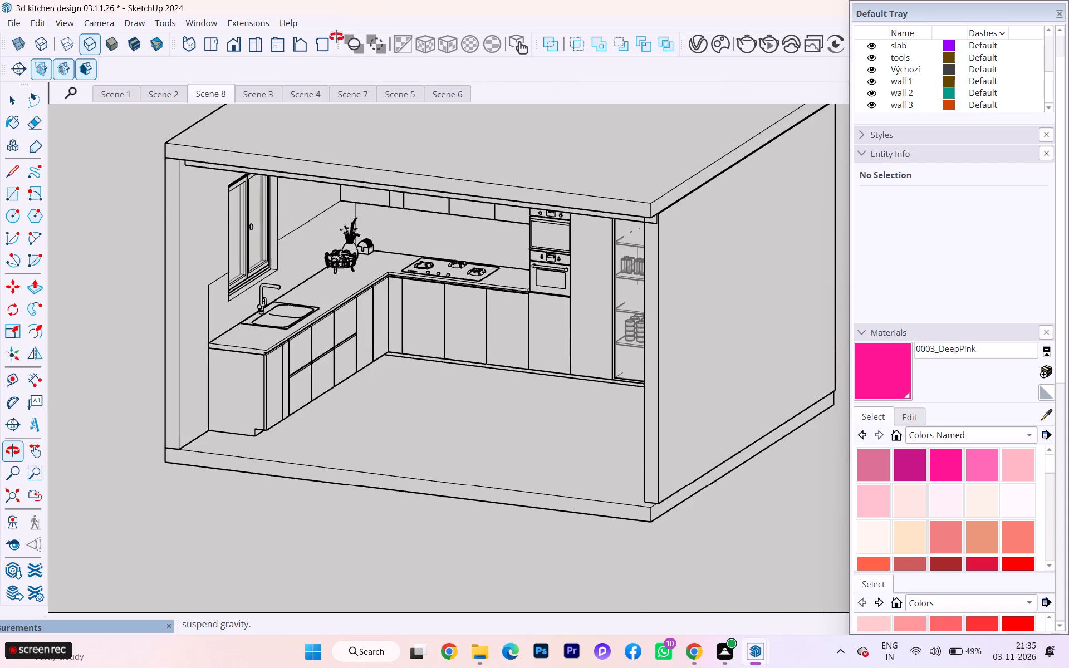
{"action": "middle_click_drag", "start_coordinate": [336, 37], "coordinate": [340, 31]}
{"action": "scroll", "coordinate": [239, 244], "scroll_direction": "down", "scroll_amount": 1}
{"action": "scroll", "coordinate": [238, 246], "scroll_direction": "up", "scroll_amount": 2}
{"action": "scroll", "coordinate": [238, 247], "scroll_direction": "down", "scroll_amount": 1}
{"action": "scroll", "coordinate": [268, 362], "scroll_direction": "down", "scroll_amount": 6}
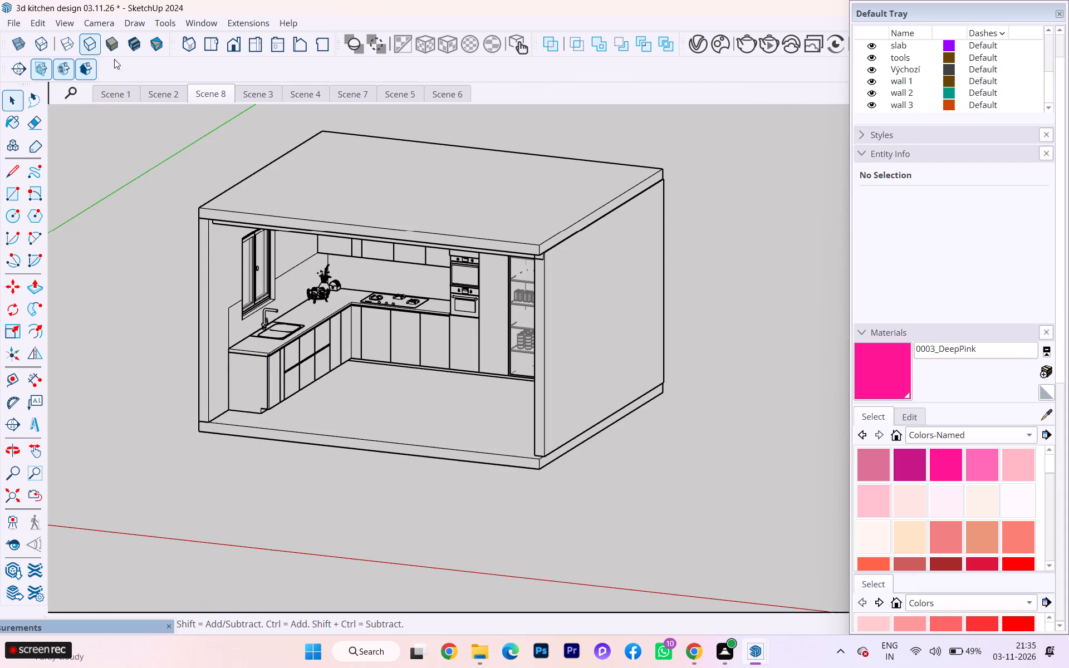
Switch the camera to Perspective and turn the view toward the open front of the kitchen.
{"action": "left_click", "coordinate": [106, 25]}
{"action": "left_click", "coordinate": [111, 108]}
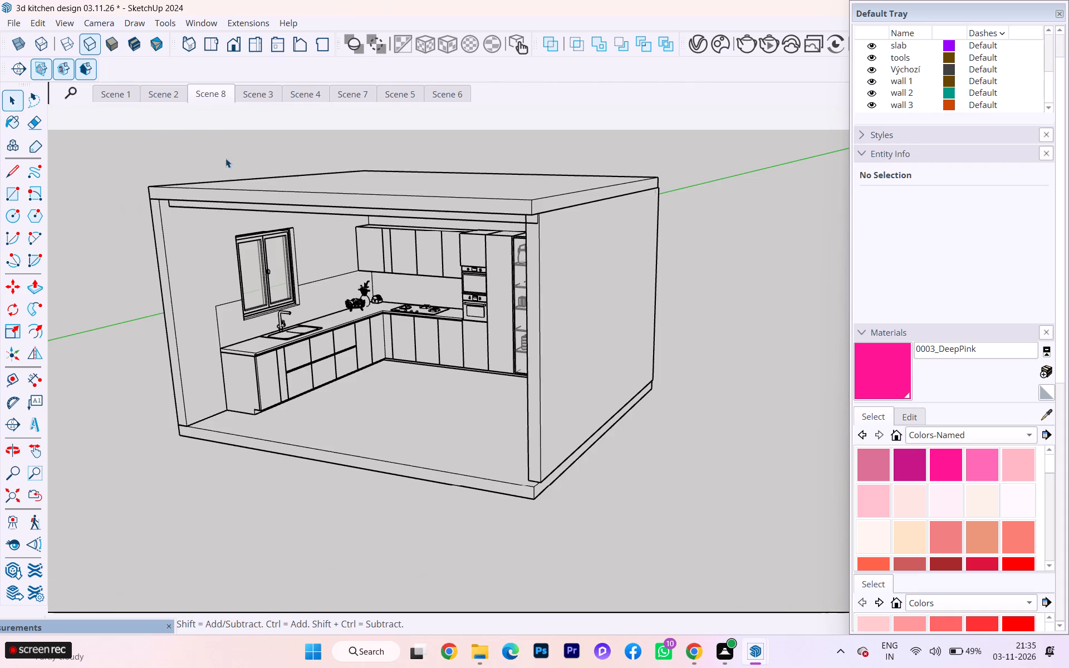
{"action": "scroll", "coordinate": [476, 301], "scroll_direction": "down", "scroll_amount": 1}
{"action": "scroll", "coordinate": [476, 301], "scroll_direction": "up", "scroll_amount": 1}
{"action": "middle_click_drag", "start_coordinate": [478, 298], "coordinate": [559, 256]}
{"action": "scroll", "coordinate": [538, 171], "scroll_direction": "up", "scroll_amount": 2}
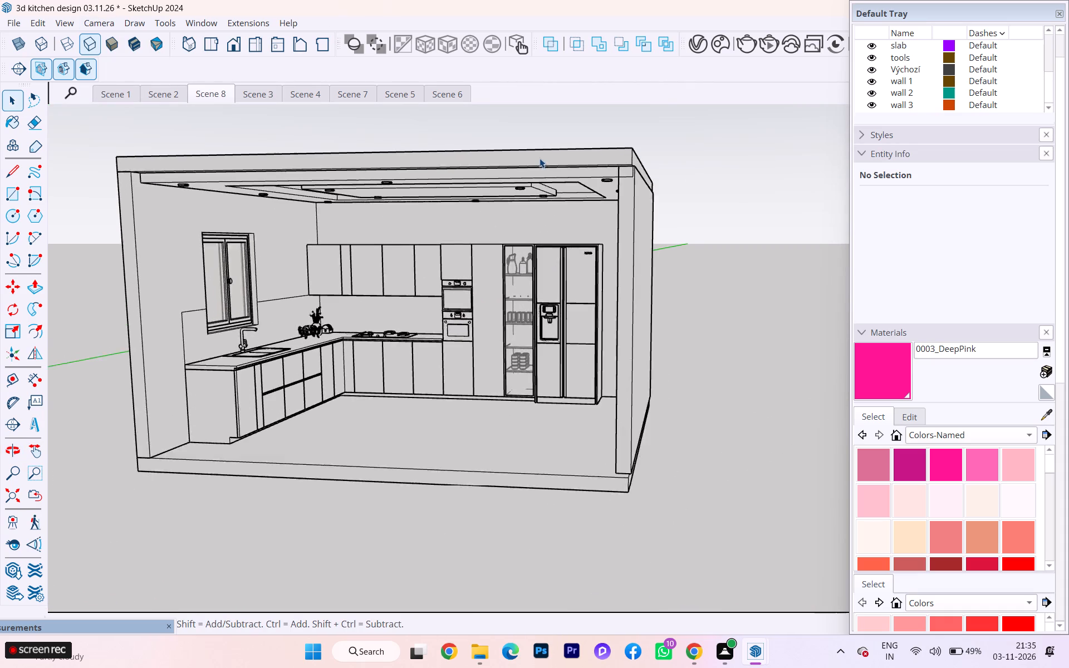
{"action": "scroll", "coordinate": [540, 158], "scroll_direction": "up", "scroll_amount": 1}
{"action": "scroll", "coordinate": [650, 203], "scroll_direction": "down", "scroll_amount": 3}
{"action": "scroll", "coordinate": [563, 134], "scroll_direction": "up", "scroll_amount": 4}
{"action": "scroll", "coordinate": [557, 137], "scroll_direction": "down", "scroll_amount": 1}
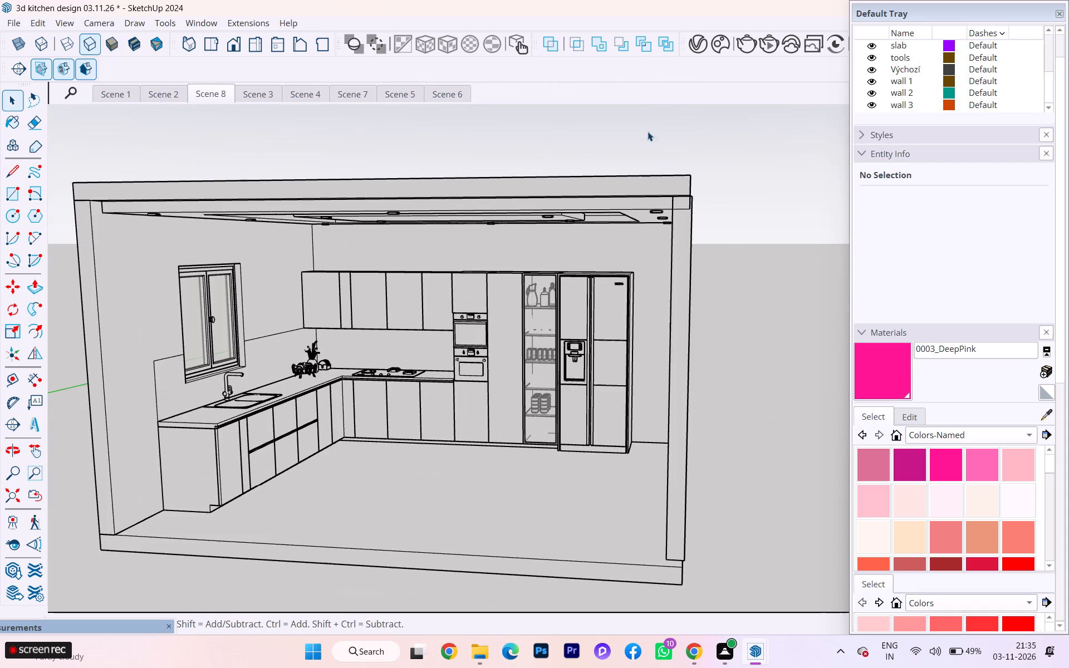
{"action": "middle_click_drag", "start_coordinate": [561, 154], "coordinate": [532, 138]}
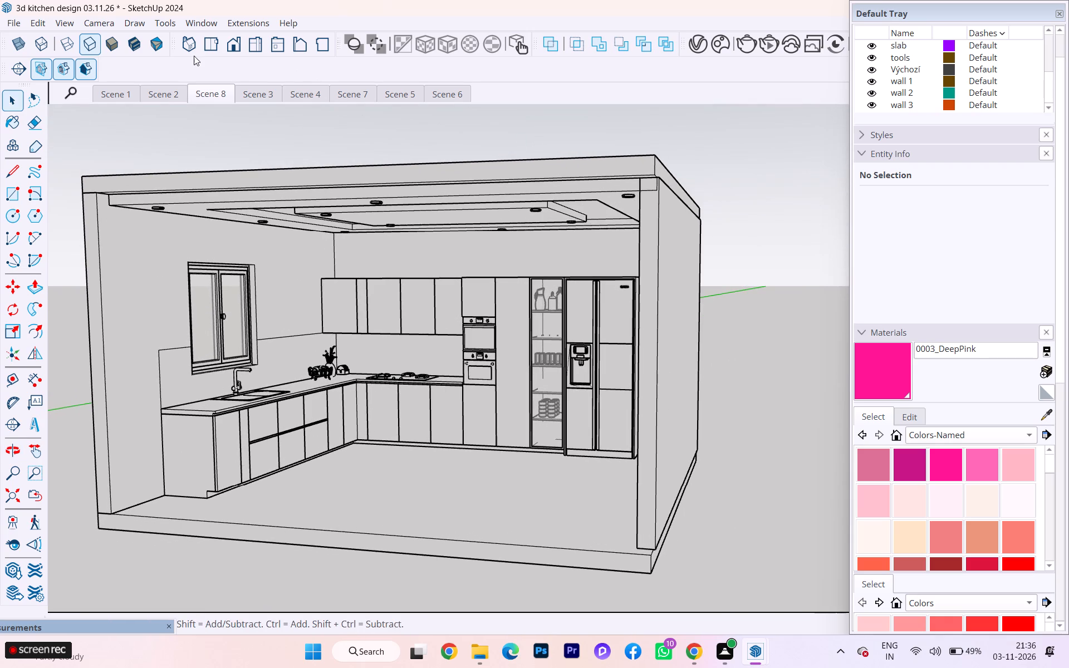
Apply the isometric view and orbit down to look into the L-shaped kitchen from its open front.
{"action": "left_click", "coordinate": [188, 47]}
{"action": "middle_click_drag", "start_coordinate": [515, 226], "coordinate": [617, 178]}
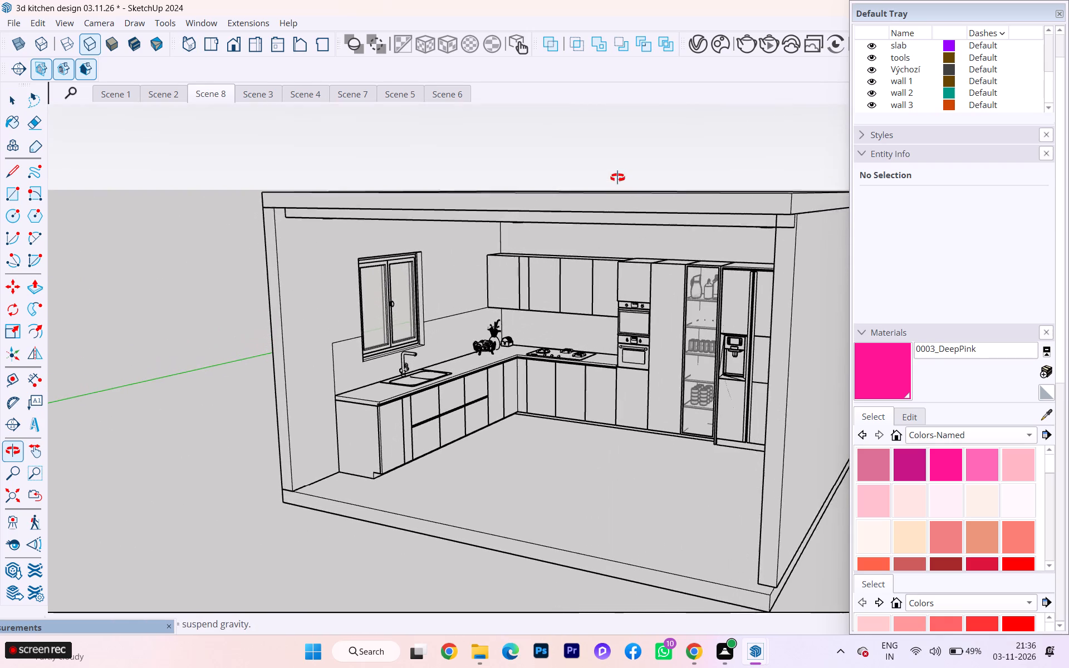
{"action": "middle_click_drag", "start_coordinate": [617, 178], "coordinate": [619, 176]}
{"action": "scroll", "coordinate": [229, 262], "scroll_direction": "down", "scroll_amount": 1}
{"action": "scroll", "coordinate": [229, 262], "scroll_direction": "up", "scroll_amount": 1}
{"action": "scroll", "coordinate": [228, 263], "scroll_direction": "down", "scroll_amount": 1}
{"action": "scroll", "coordinate": [622, 301], "scroll_direction": "up", "scroll_amount": 1}
{"action": "scroll", "coordinate": [622, 301], "scroll_direction": "down", "scroll_amount": 1}
{"action": "scroll", "coordinate": [622, 301], "scroll_direction": "up", "scroll_amount": 4}
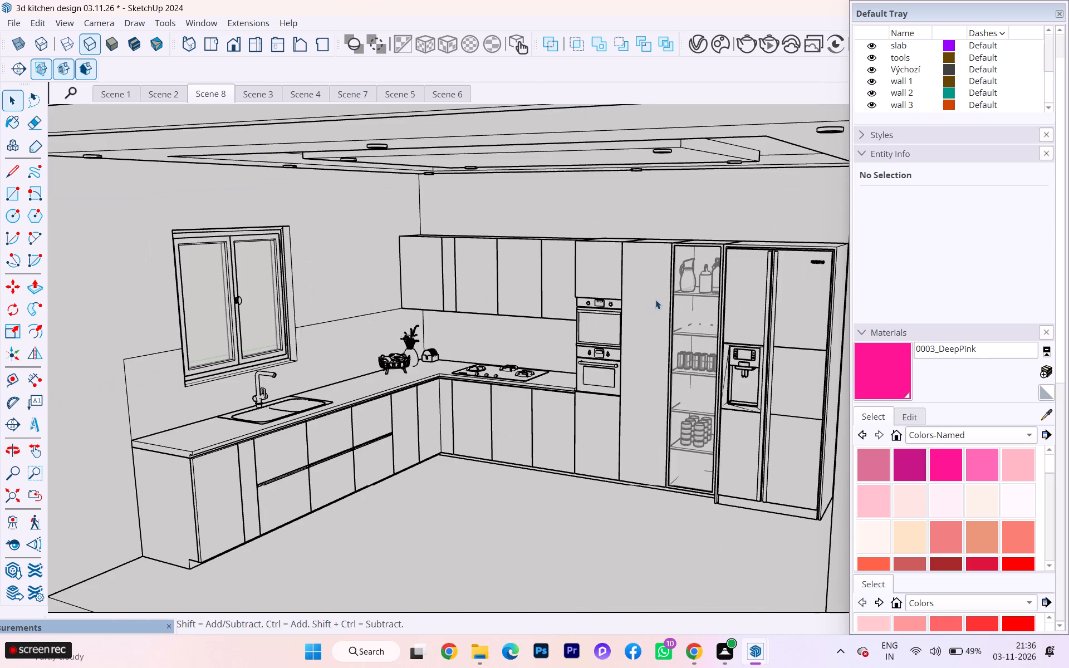
{"action": "scroll", "coordinate": [465, 241], "scroll_direction": "down", "scroll_amount": 1}
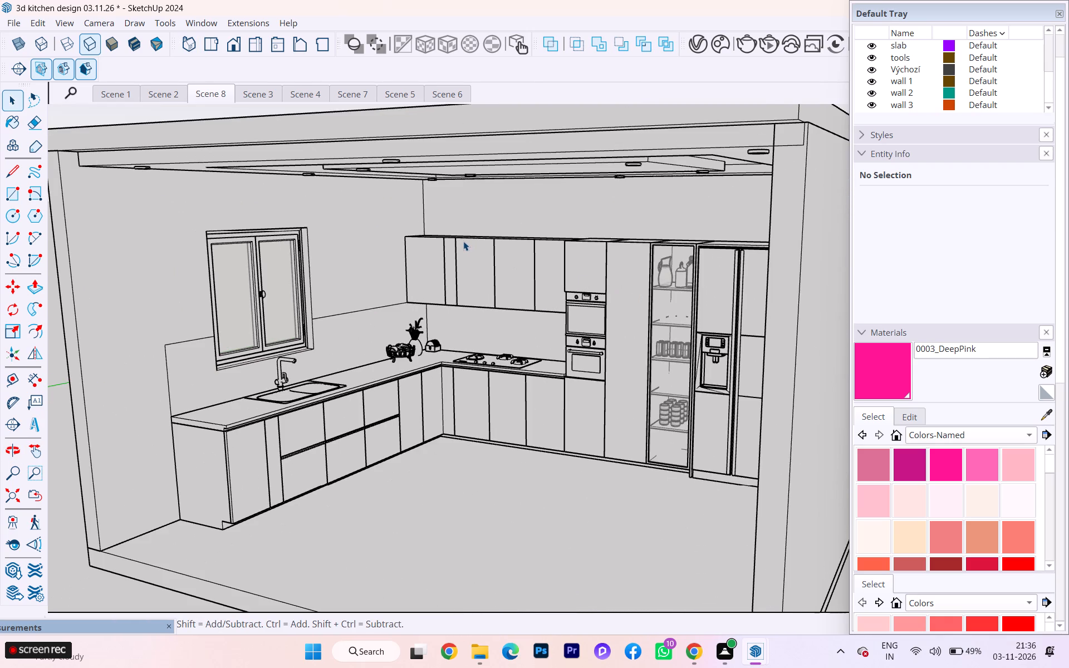
{"action": "scroll", "coordinate": [325, 250], "scroll_direction": "down", "scroll_amount": 1}
{"action": "scroll", "coordinate": [325, 250], "scroll_direction": "up", "scroll_amount": 2}
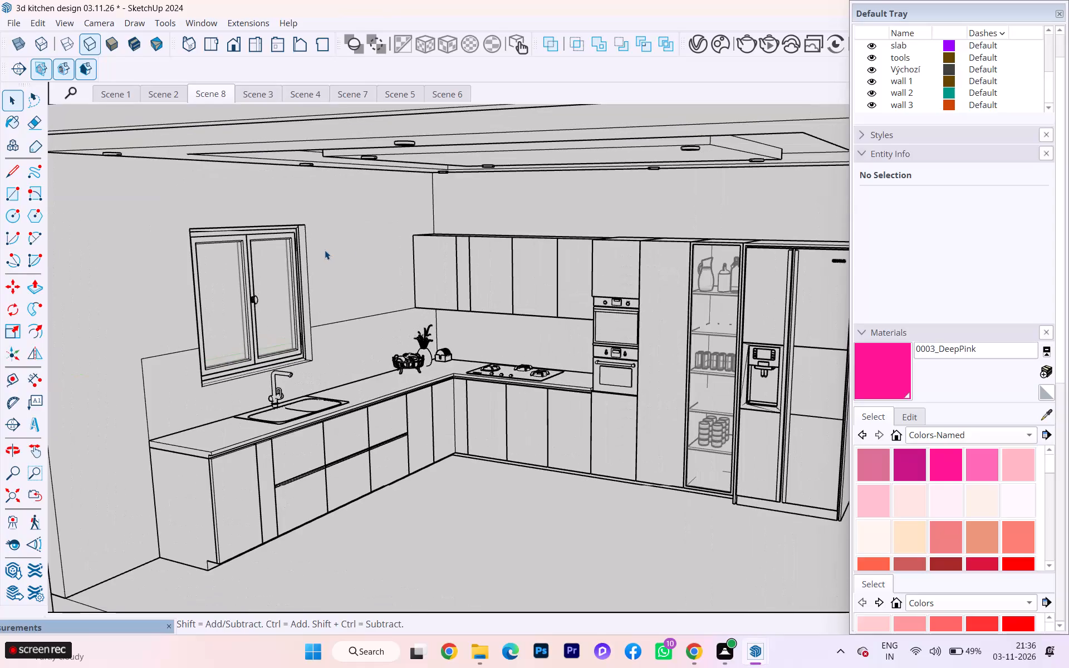
Examine the hidden-line kitchen in perspective from several angles and distances, including the ceiling and the tall-cabinet wall.
{"action": "middle_click", "coordinate": [324, 247]}
{"action": "scroll", "coordinate": [320, 244], "scroll_direction": "down", "scroll_amount": 1}
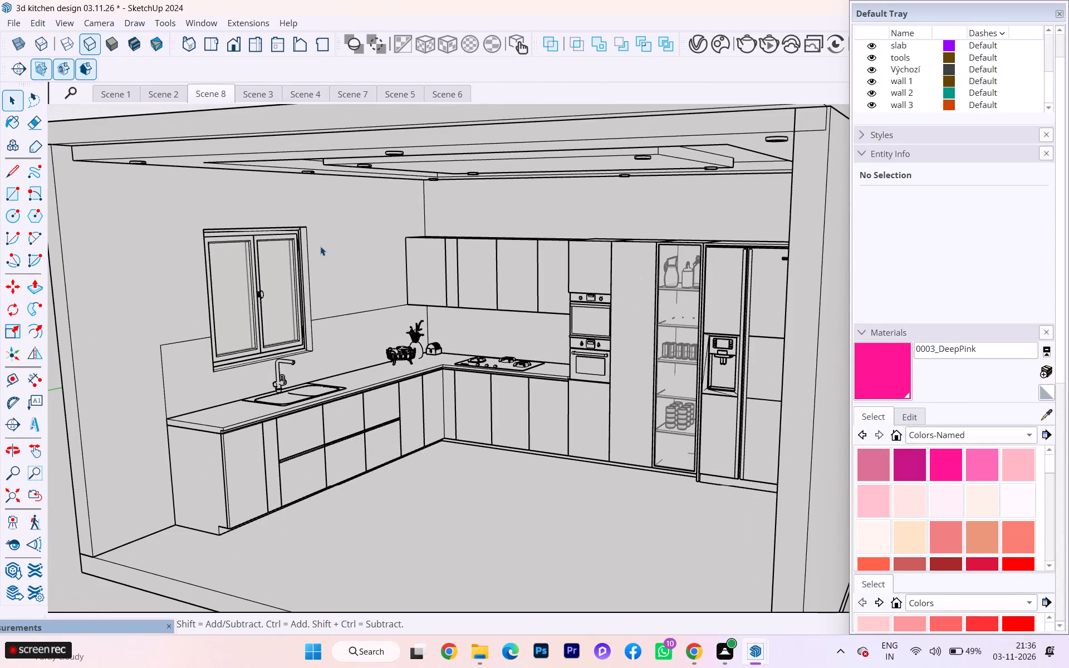
{"action": "middle_click_drag", "start_coordinate": [321, 245], "coordinate": [330, 233]}
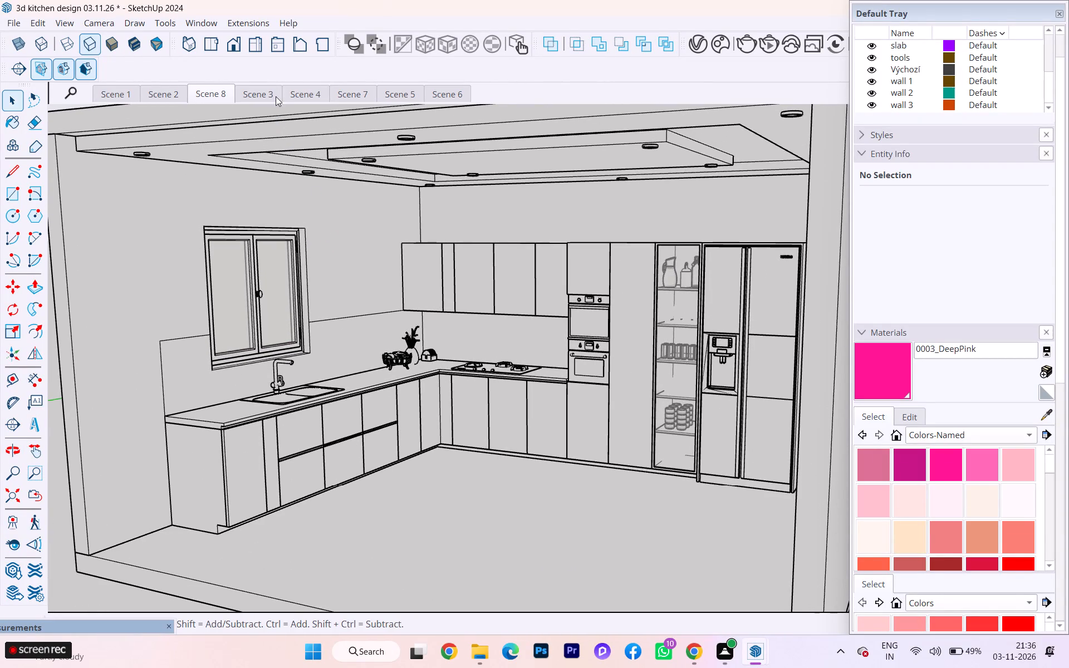
{"action": "middle_click_drag", "start_coordinate": [248, 120], "coordinate": [296, 112]}
{"action": "scroll", "coordinate": [194, 131], "scroll_direction": "down", "scroll_amount": 1}
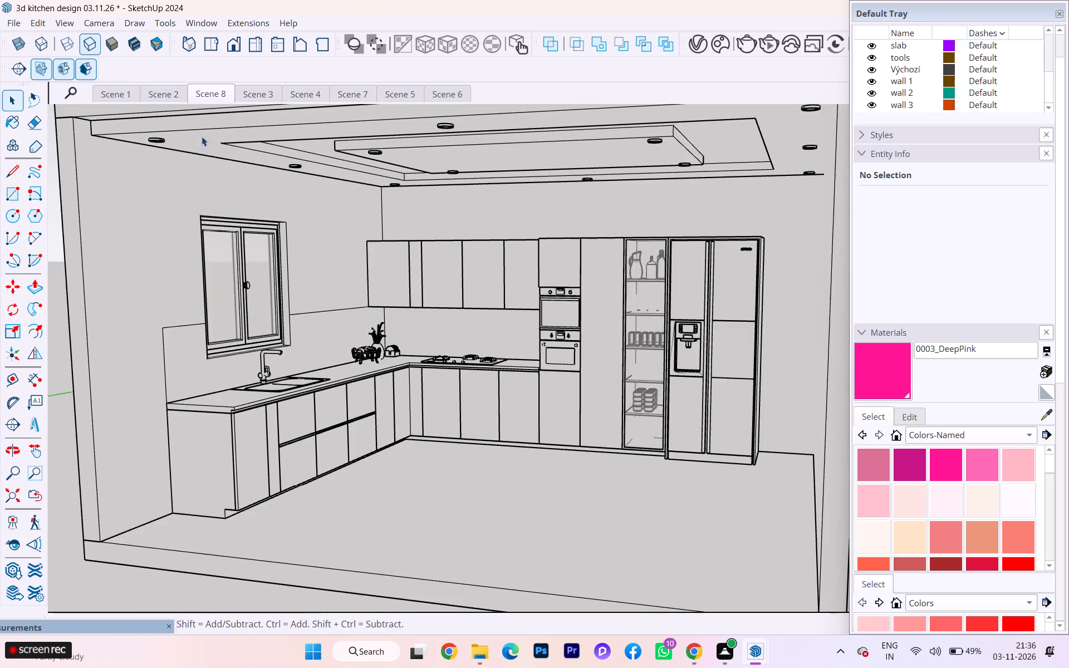
{"action": "middle_click_drag", "start_coordinate": [213, 137], "coordinate": [316, 117]}
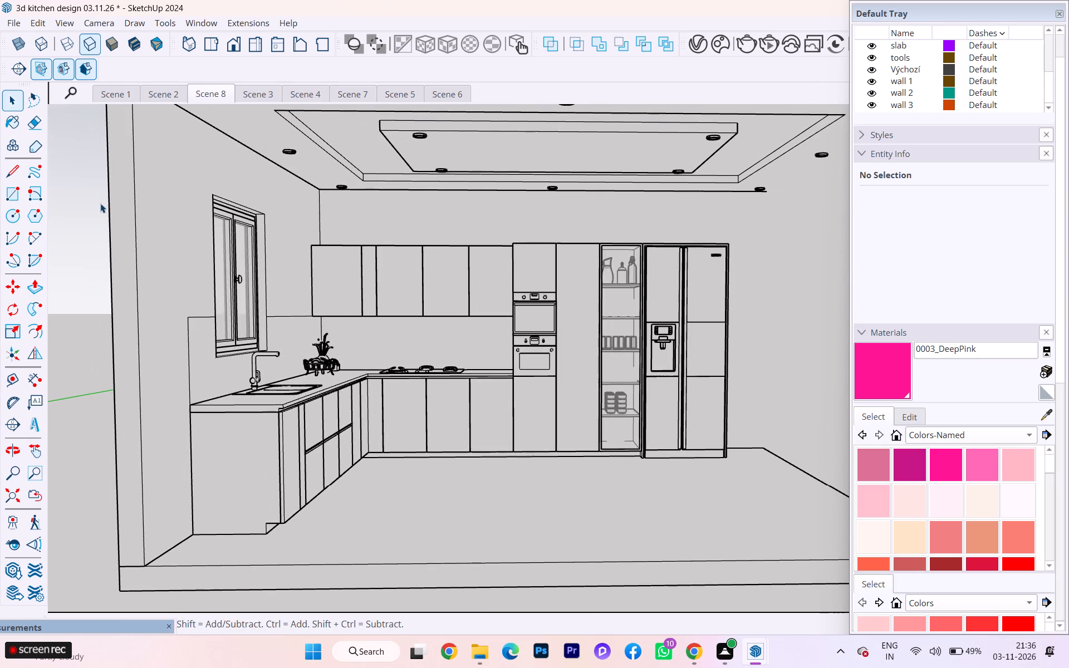
{"action": "scroll", "coordinate": [98, 209], "scroll_direction": "down", "scroll_amount": 2}
{"action": "scroll", "coordinate": [198, 223], "scroll_direction": "up", "scroll_amount": 1}
{"action": "scroll", "coordinate": [396, 208], "scroll_direction": "down", "scroll_amount": 1}
{"action": "middle_click_drag", "start_coordinate": [329, 220], "coordinate": [242, 227]}
{"action": "scroll", "coordinate": [453, 198], "scroll_direction": "up", "scroll_amount": 1}
{"action": "scroll", "coordinate": [428, 373], "scroll_direction": "down", "scroll_amount": 1}
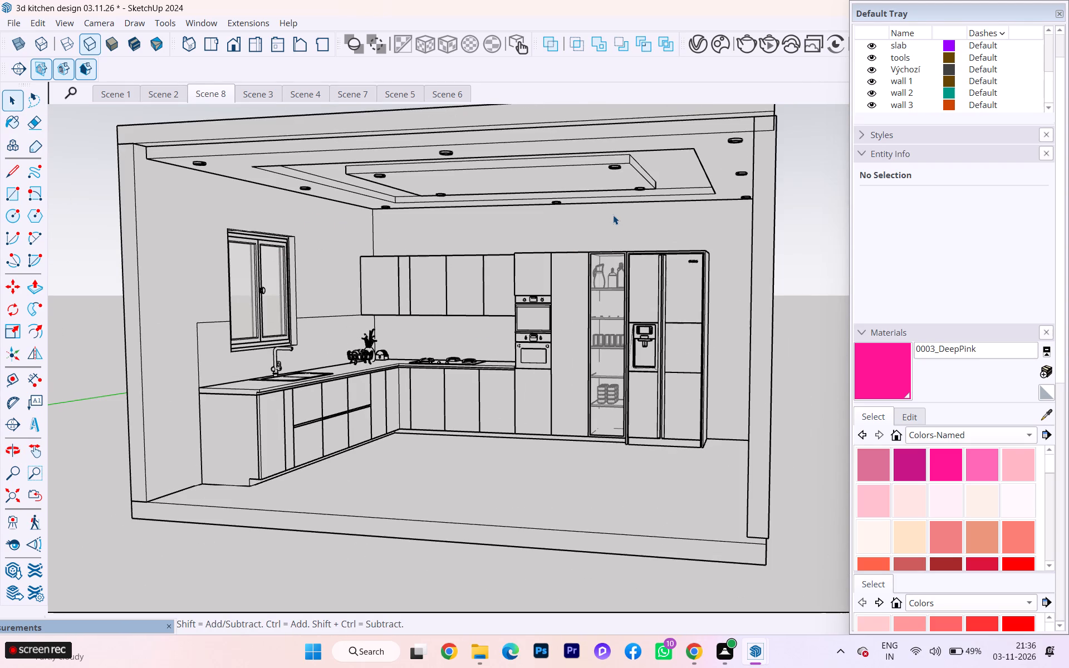
{"action": "scroll", "coordinate": [615, 215], "scroll_direction": "up", "scroll_amount": 1}
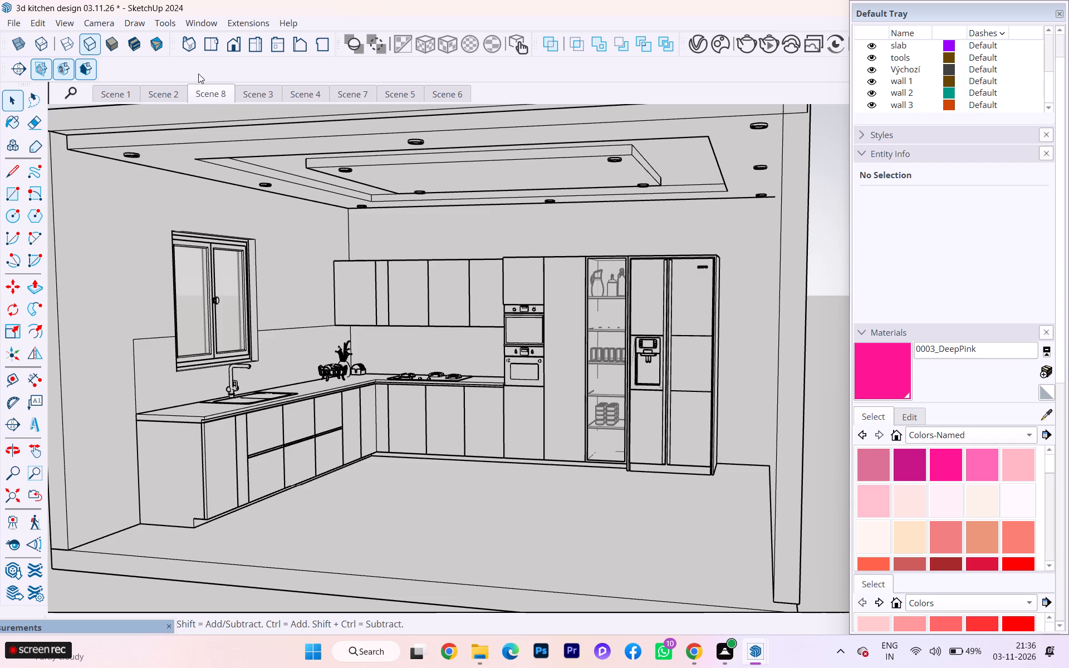
Compare the Shaded With Textures and Shaded face styles on the kitchen's perspective view.
{"action": "left_click", "coordinate": [134, 41]}
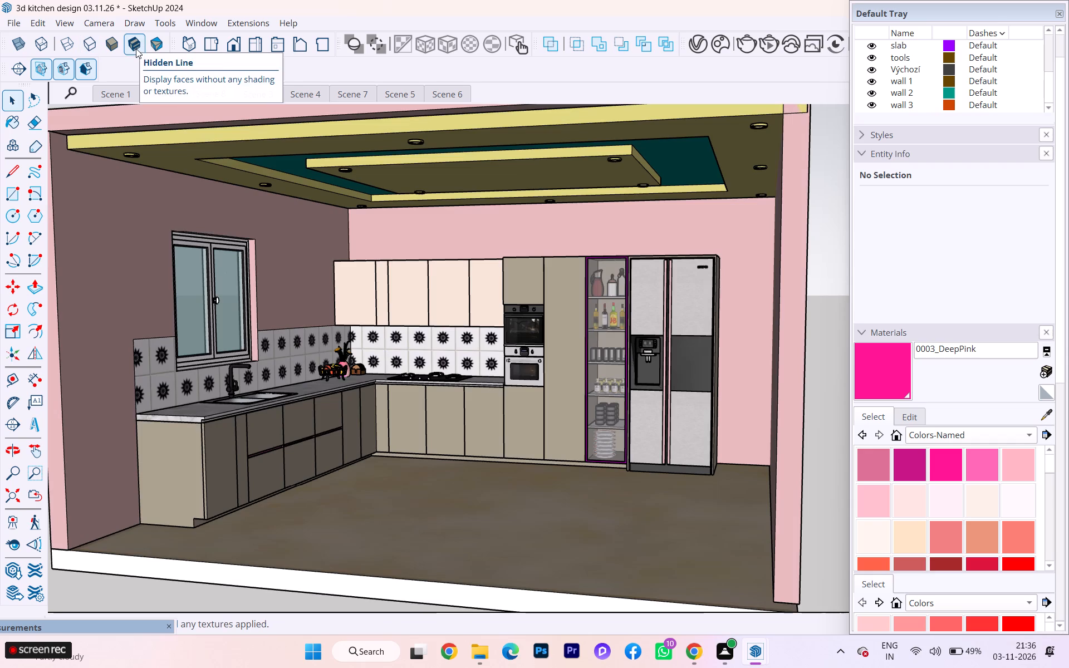
{"action": "left_click", "coordinate": [111, 42]}
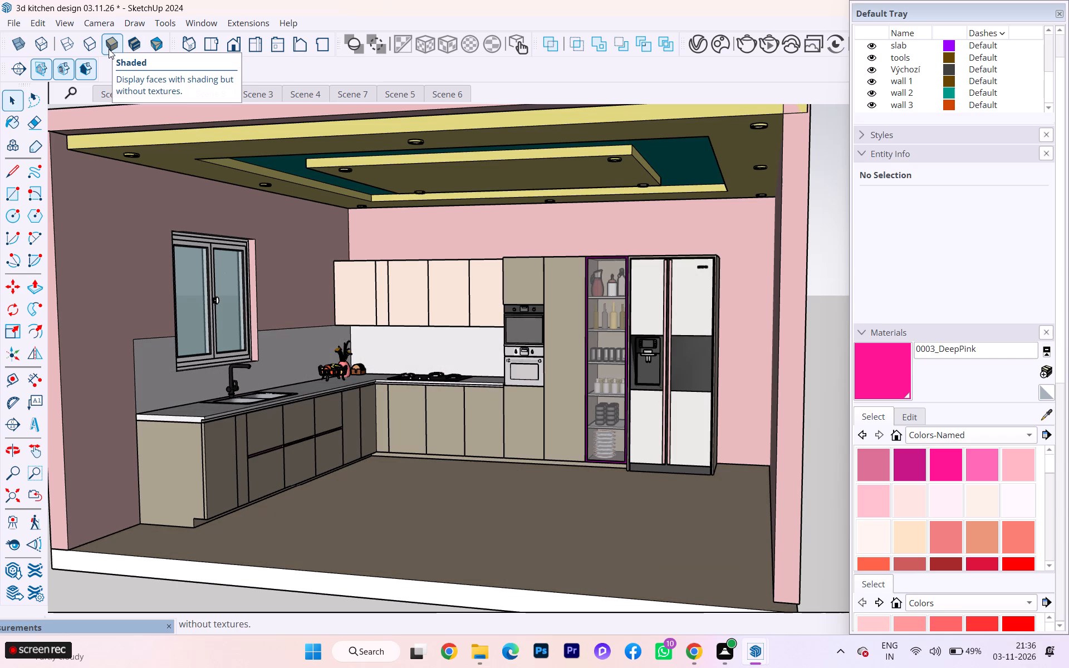
{"action": "left_click", "coordinate": [109, 49]}
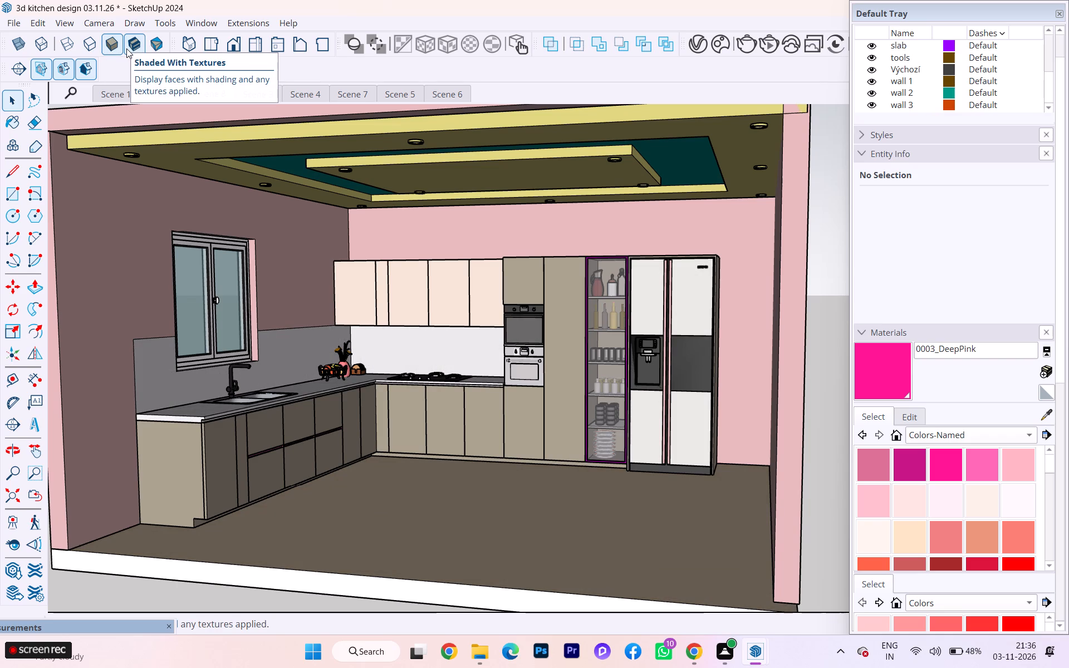
{"action": "left_click", "coordinate": [126, 48]}
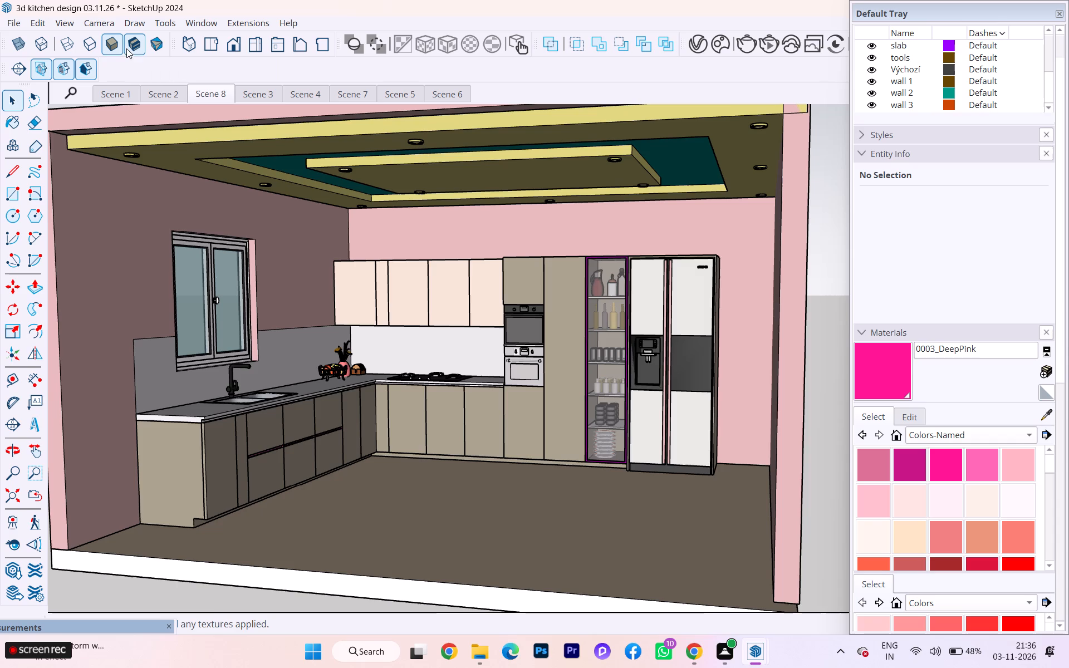
Show the kitchen in the Monochrome face style and turn the perspective view more squarely toward the tall-cabinet wall.
{"action": "left_click", "coordinate": [155, 39]}
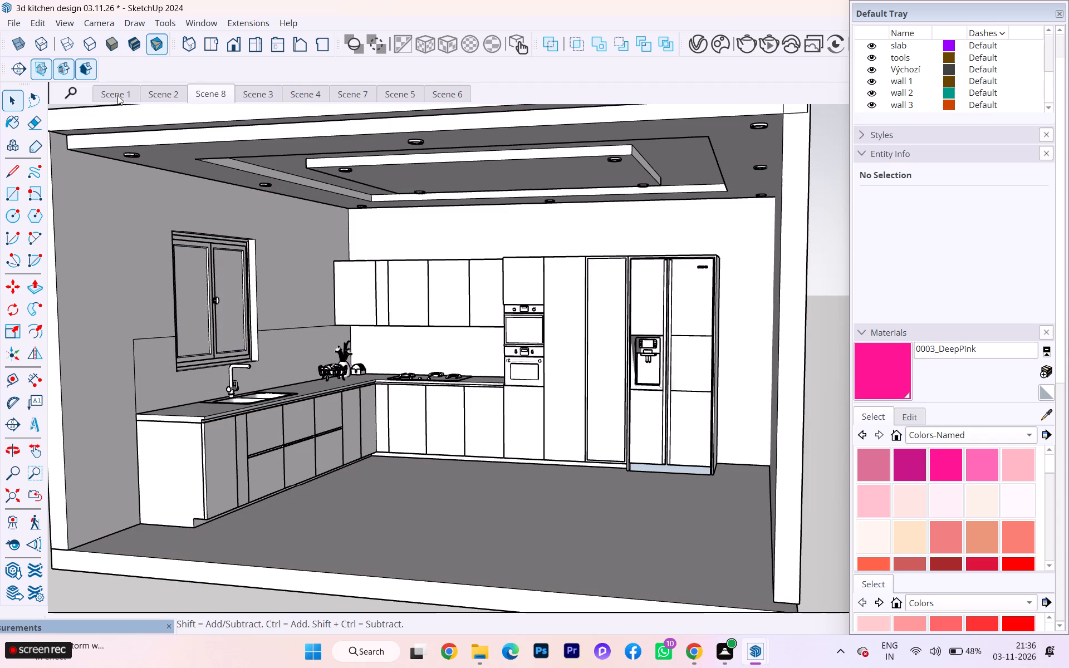
{"action": "scroll", "coordinate": [210, 207], "scroll_direction": "down", "scroll_amount": 1}
{"action": "middle_click_drag", "start_coordinate": [240, 216], "coordinate": [377, 226]}
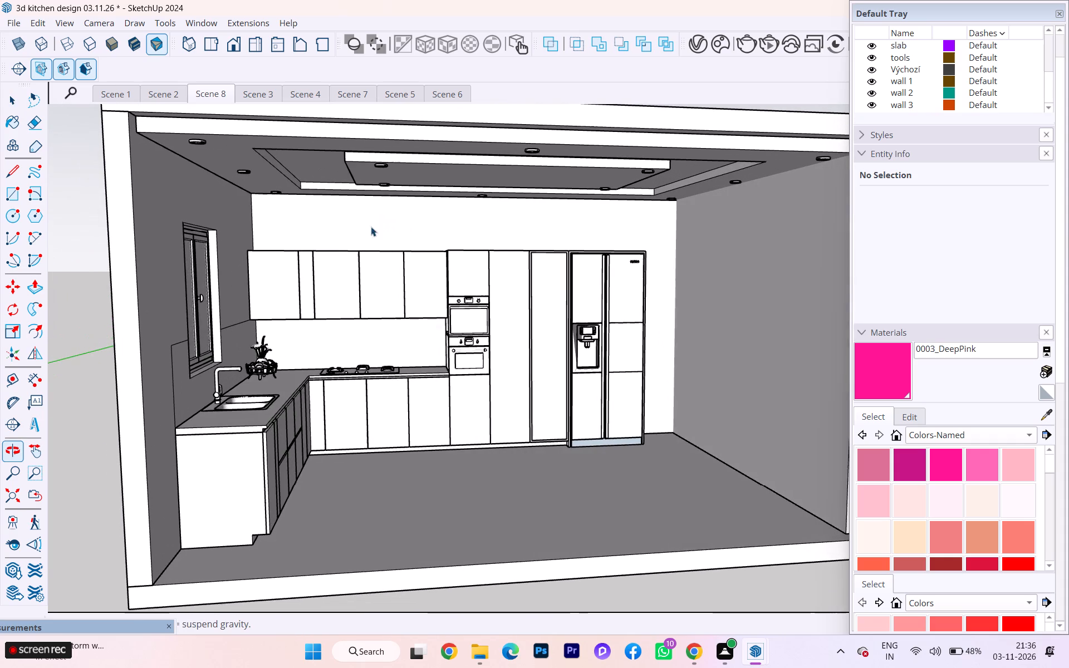
{"action": "scroll", "coordinate": [259, 245], "scroll_direction": "down", "scroll_amount": 1}
{"action": "scroll", "coordinate": [339, 253], "scroll_direction": "up", "scroll_amount": 3}
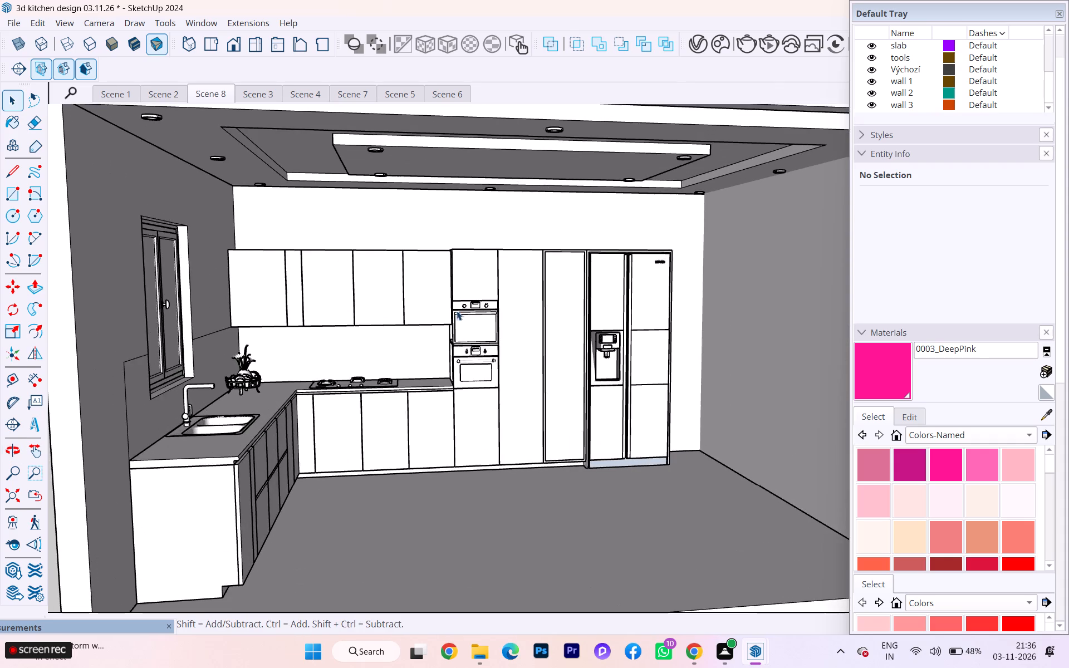
Examine the base of the refrigerator up close, from the front and from the side.
{"action": "scroll", "coordinate": [671, 417], "scroll_direction": "down", "scroll_amount": 2}
{"action": "scroll", "coordinate": [681, 424], "scroll_direction": "up", "scroll_amount": 2}
{"action": "scroll", "coordinate": [705, 490], "scroll_direction": "up", "scroll_amount": 11}
{"action": "scroll", "coordinate": [698, 493], "scroll_direction": "down", "scroll_amount": 3}
{"action": "scroll", "coordinate": [698, 493], "scroll_direction": "up", "scroll_amount": 3}
{"action": "scroll", "coordinate": [697, 493], "scroll_direction": "down", "scroll_amount": 1}
{"action": "scroll", "coordinate": [697, 493], "scroll_direction": "up", "scroll_amount": 2}
{"action": "scroll", "coordinate": [677, 453], "scroll_direction": "down", "scroll_amount": 2}
{"action": "scroll", "coordinate": [676, 453], "scroll_direction": "up", "scroll_amount": 8}
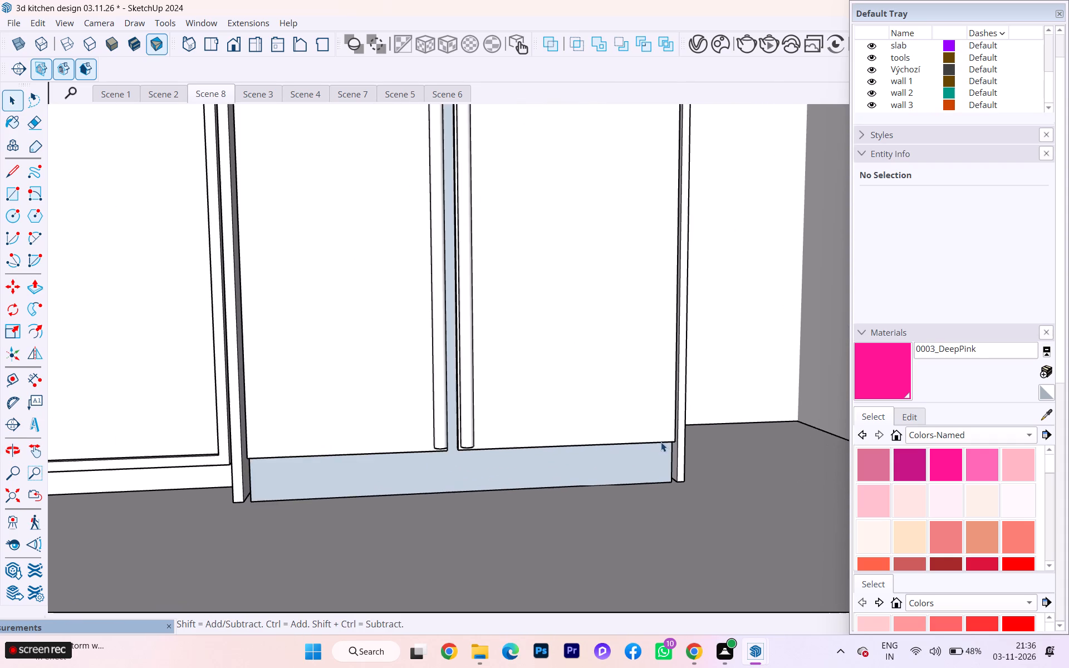
{"action": "middle_click_drag", "start_coordinate": [658, 440], "coordinate": [482, 442]}
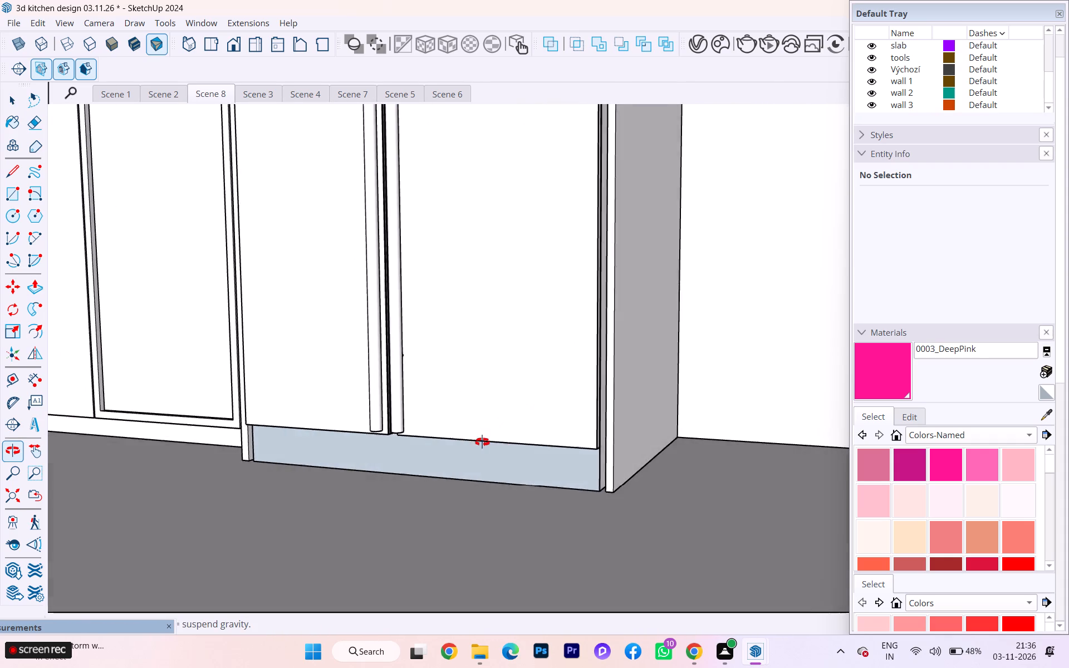
{"action": "middle_click_drag", "start_coordinate": [482, 442], "coordinate": [665, 448]}
View the whole monochrome kitchen box from its open front at several distances.
{"action": "scroll", "coordinate": [515, 391], "scroll_direction": "down", "scroll_amount": 2}
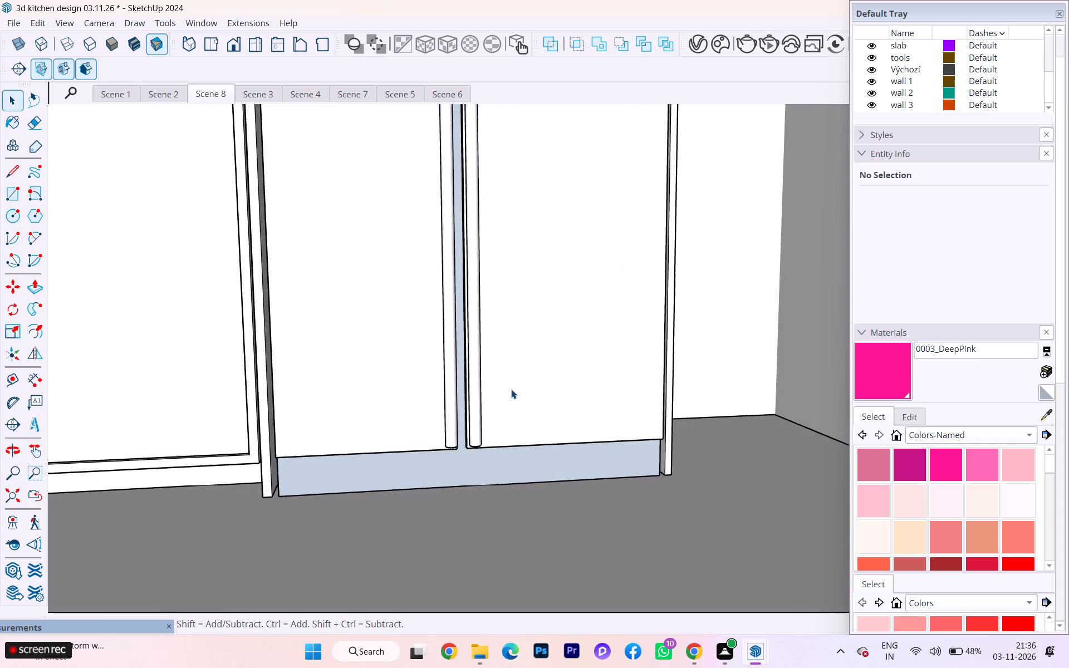
{"action": "scroll", "coordinate": [511, 389], "scroll_direction": "down", "scroll_amount": 16}
{"action": "scroll", "coordinate": [431, 372], "scroll_direction": "up", "scroll_amount": 2}
{"action": "scroll", "coordinate": [424, 391], "scroll_direction": "down", "scroll_amount": 3}
{"action": "scroll", "coordinate": [424, 391], "scroll_direction": "up", "scroll_amount": 1}
{"action": "scroll", "coordinate": [424, 391], "scroll_direction": "down", "scroll_amount": 4}
{"action": "scroll", "coordinate": [419, 394], "scroll_direction": "up", "scroll_amount": 4}
{"action": "scroll", "coordinate": [419, 394], "scroll_direction": "down", "scroll_amount": 6}
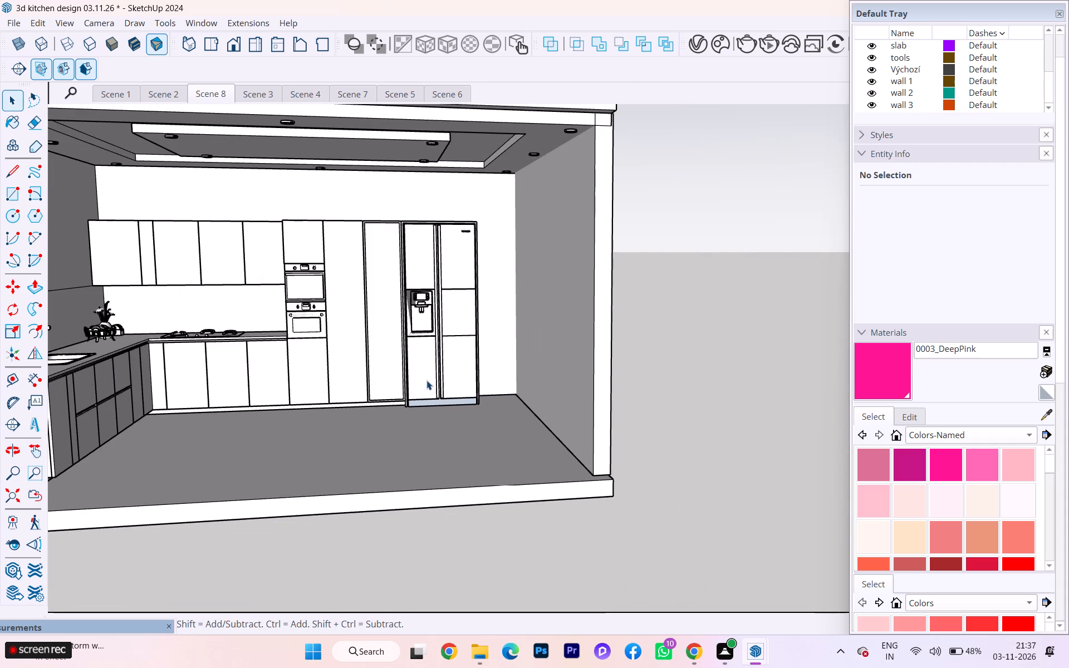
{"action": "scroll", "coordinate": [703, 398], "scroll_direction": "down", "scroll_amount": 3}
{"action": "scroll", "coordinate": [416, 523], "scroll_direction": "down", "scroll_amount": 1}
{"action": "middle_click_drag", "start_coordinate": [416, 523], "coordinate": [382, 507]}
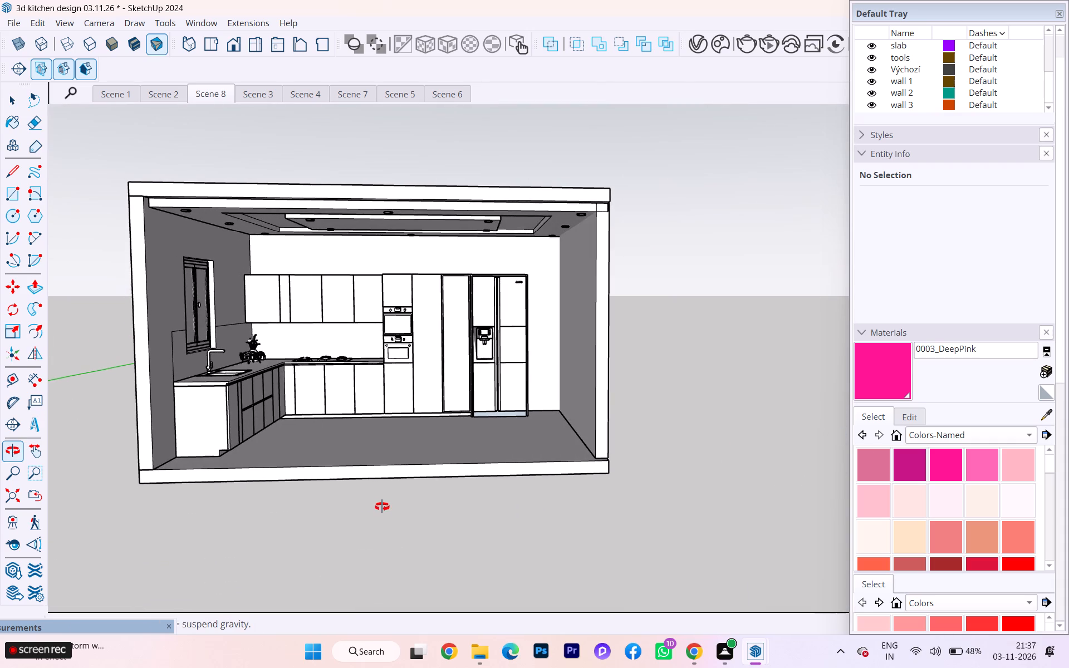
{"action": "middle_click_drag", "start_coordinate": [382, 507], "coordinate": [423, 511]}
{"action": "scroll", "coordinate": [808, 515], "scroll_direction": "down", "scroll_amount": 1}
{"action": "middle_click_drag", "start_coordinate": [645, 524], "coordinate": [577, 506]}
{"action": "scroll", "coordinate": [820, 507], "scroll_direction": "down", "scroll_amount": 2}
{"action": "middle_click_drag", "start_coordinate": [717, 478], "coordinate": [747, 478]}
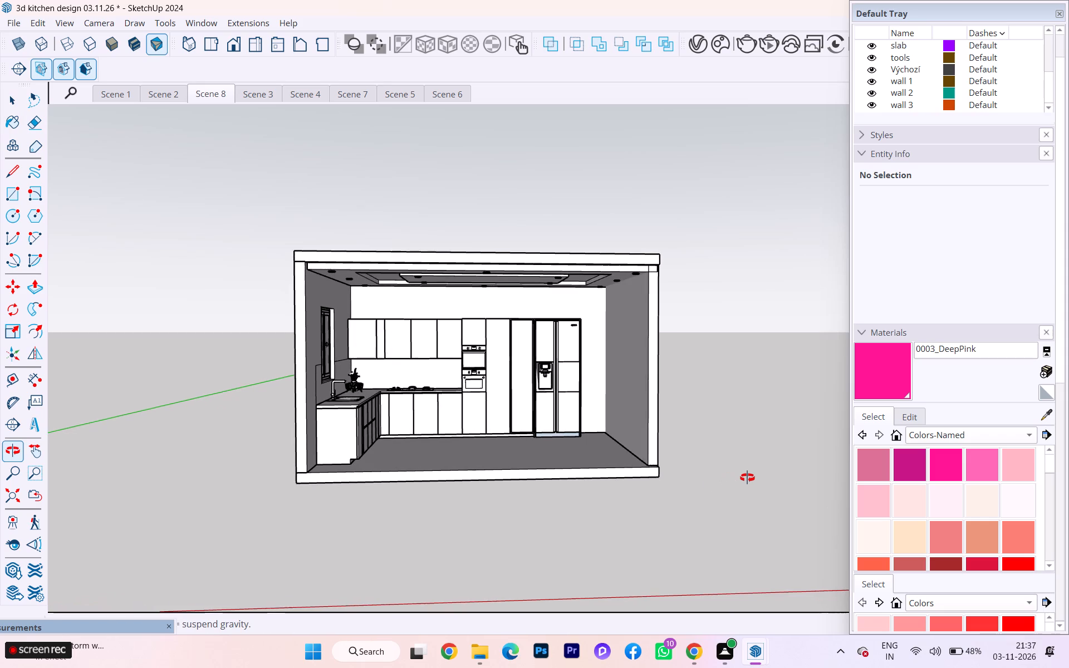
{"action": "middle_click_drag", "start_coordinate": [747, 478], "coordinate": [738, 479]}
Inspect the kitchen interior from the front and toward the sink and window wall.
{"action": "scroll", "coordinate": [524, 329], "scroll_direction": "up", "scroll_amount": 5}
{"action": "scroll", "coordinate": [561, 225], "scroll_direction": "down", "scroll_amount": 2}
{"action": "scroll", "coordinate": [517, 361], "scroll_direction": "up", "scroll_amount": 1}
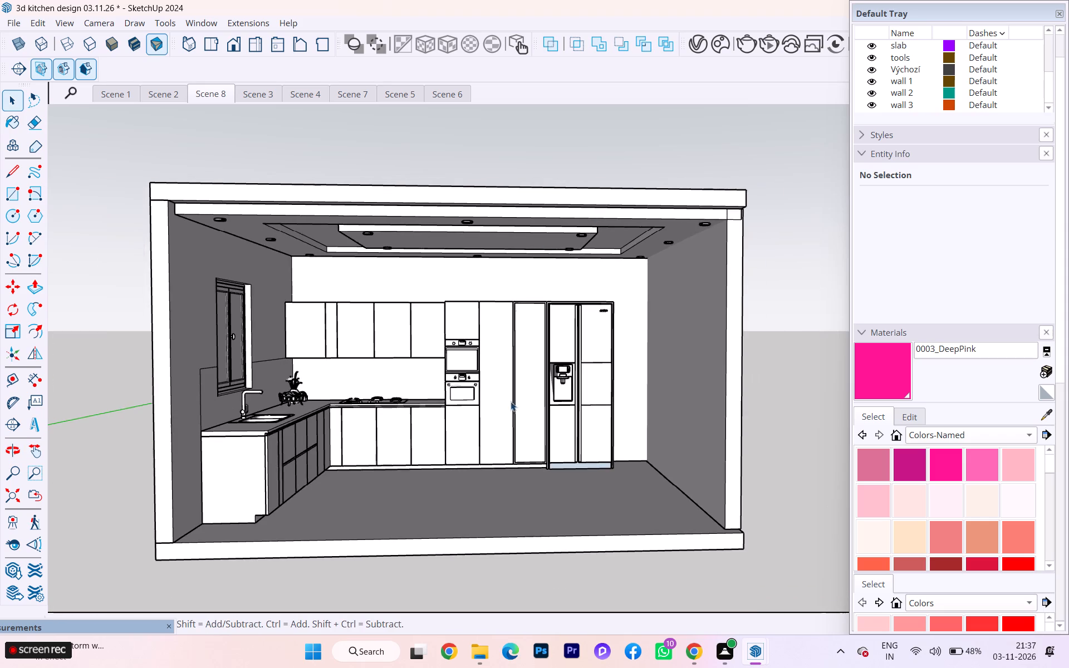
{"action": "scroll", "coordinate": [511, 401], "scroll_direction": "up", "scroll_amount": 2}
{"action": "scroll", "coordinate": [489, 428], "scroll_direction": "down", "scroll_amount": 1}
{"action": "middle_click_drag", "start_coordinate": [511, 414], "coordinate": [536, 405]}
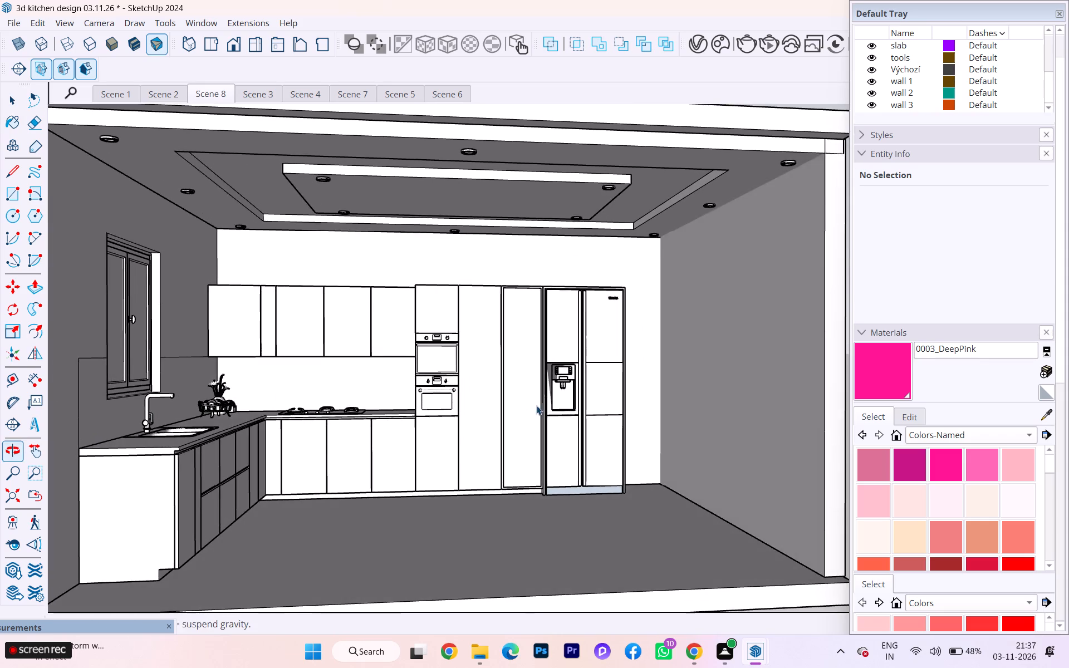
{"action": "scroll", "coordinate": [658, 392], "scroll_direction": "down", "scroll_amount": 1}
{"action": "scroll", "coordinate": [660, 392], "scroll_direction": "up", "scroll_amount": 1}
{"action": "scroll", "coordinate": [679, 395], "scroll_direction": "down", "scroll_amount": 1}
{"action": "scroll", "coordinate": [408, 441], "scroll_direction": "up", "scroll_amount": 1}
{"action": "middle_click_drag", "start_coordinate": [421, 440], "coordinate": [192, 485]}
{"action": "scroll", "coordinate": [699, 331], "scroll_direction": "up", "scroll_amount": 3}
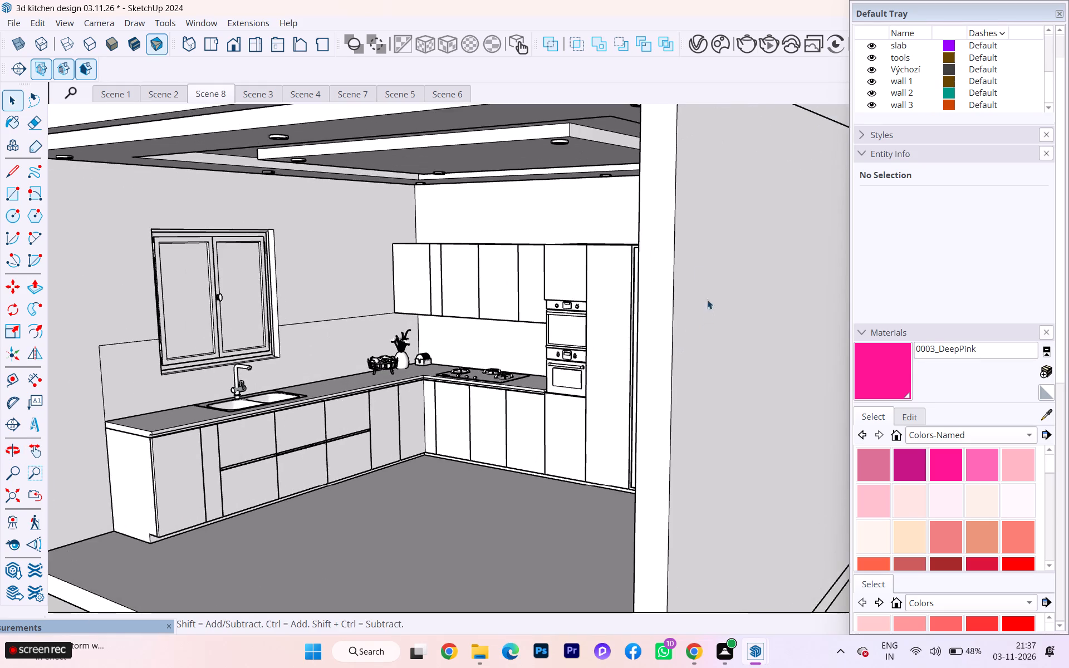
Check how the roof slab, side wall and false ceiling are grouped at the front corner on the refrigerator side, leaving the false ceiling selected.
{"action": "scroll", "coordinate": [679, 194], "scroll_direction": "down", "scroll_amount": 1}
{"action": "middle_click_drag", "start_coordinate": [672, 218], "coordinate": [649, 362]}
{"action": "middle_click_drag", "start_coordinate": [626, 437], "coordinate": [674, 358]}
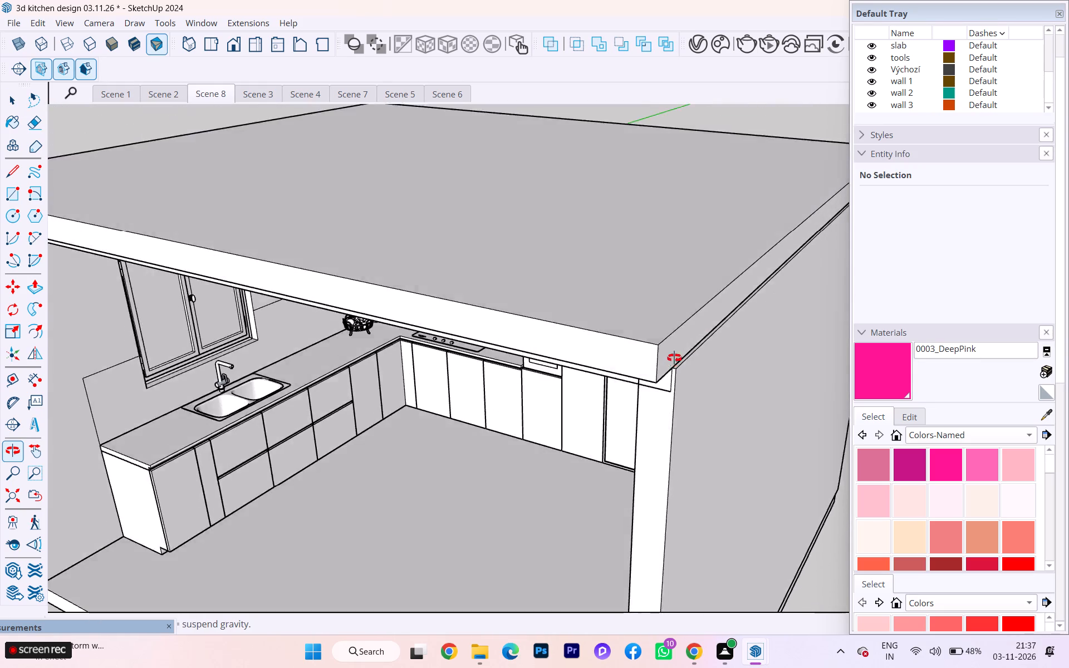
{"action": "middle_click_drag", "start_coordinate": [674, 358], "coordinate": [730, 265]}
{"action": "triple_click", "coordinate": [718, 234]}
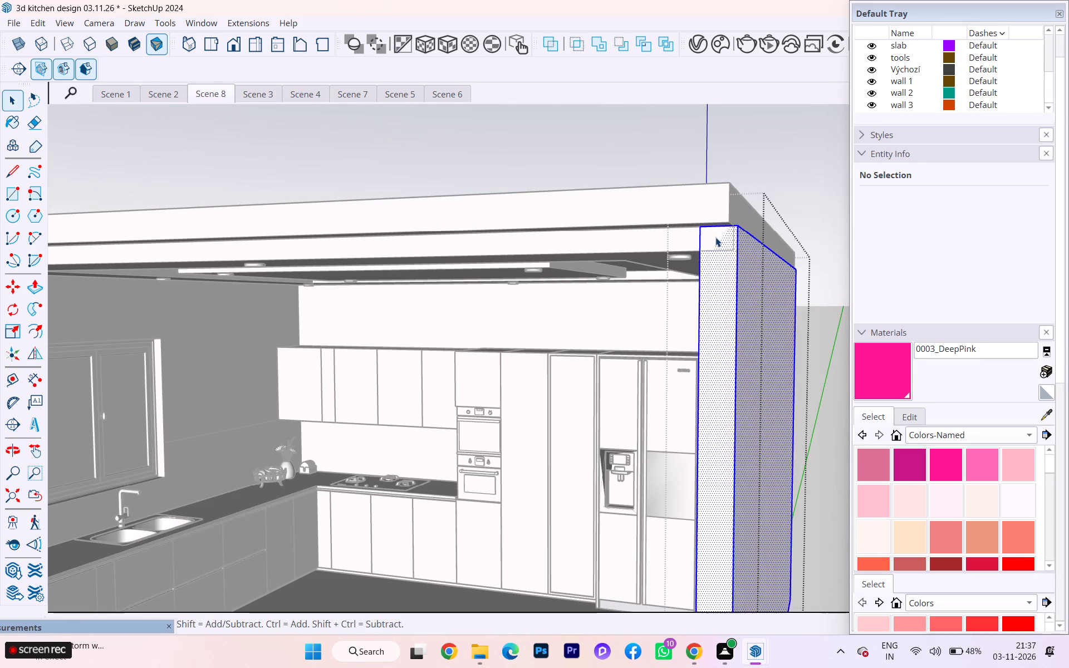
{"action": "left_click", "coordinate": [715, 237]}
{"action": "scroll", "coordinate": [687, 248], "scroll_direction": "up", "scroll_amount": 2}
{"action": "double_click", "coordinate": [671, 239]}
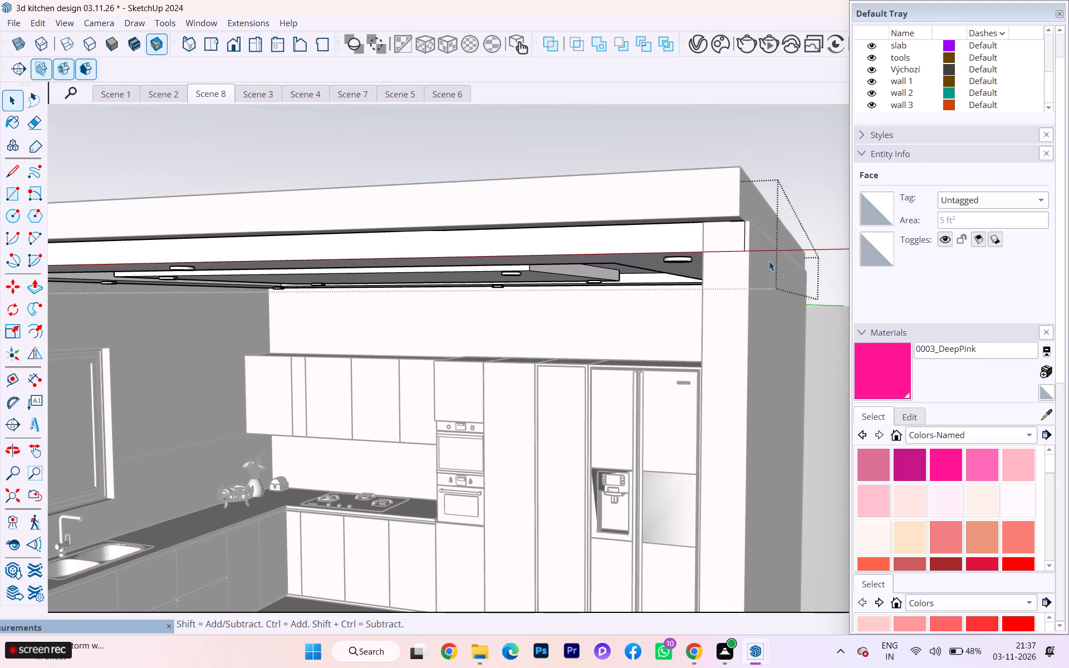
{"action": "left_click", "coordinate": [853, 412]}
{"action": "left_click", "coordinate": [809, 394]}
{"action": "left_click", "coordinate": [640, 219]}
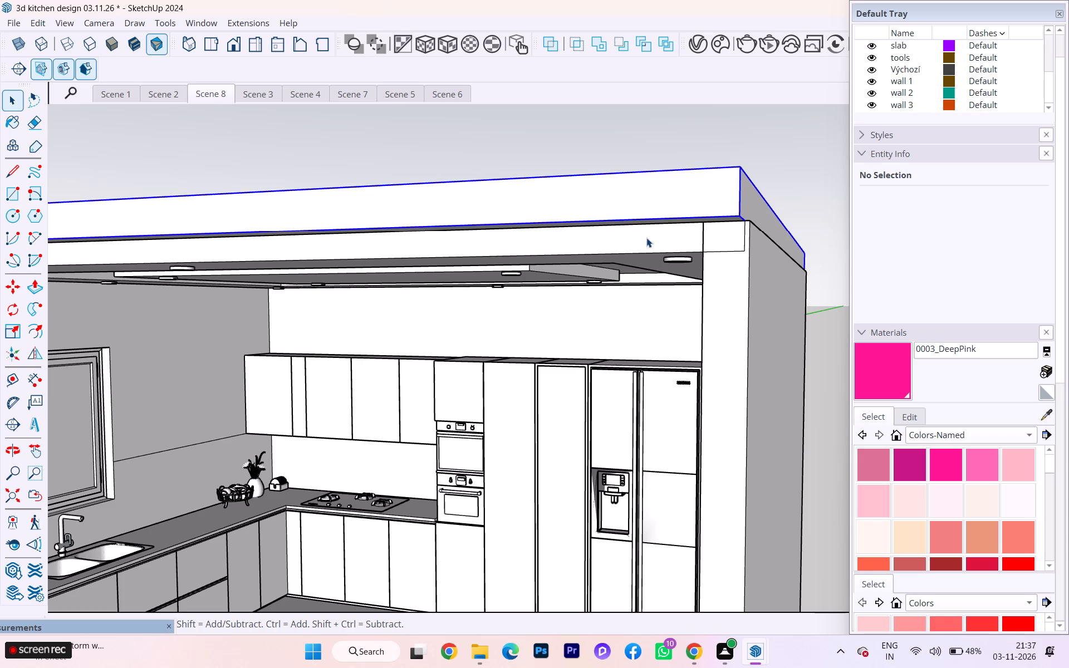
{"action": "left_click", "coordinate": [646, 238]}
{"action": "left_click", "coordinate": [646, 238]}
{"action": "left_click", "coordinate": [672, 237]}
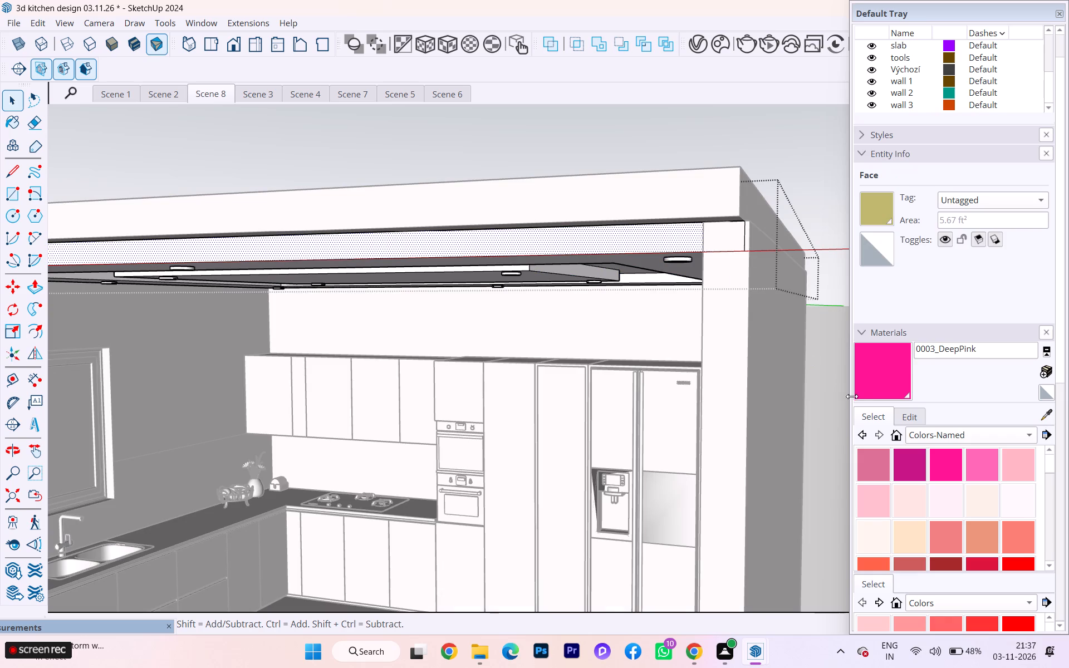
{"action": "left_click", "coordinate": [794, 382]}
{"action": "left_click", "coordinate": [683, 256]}
{"action": "left_click", "coordinate": [674, 238]}
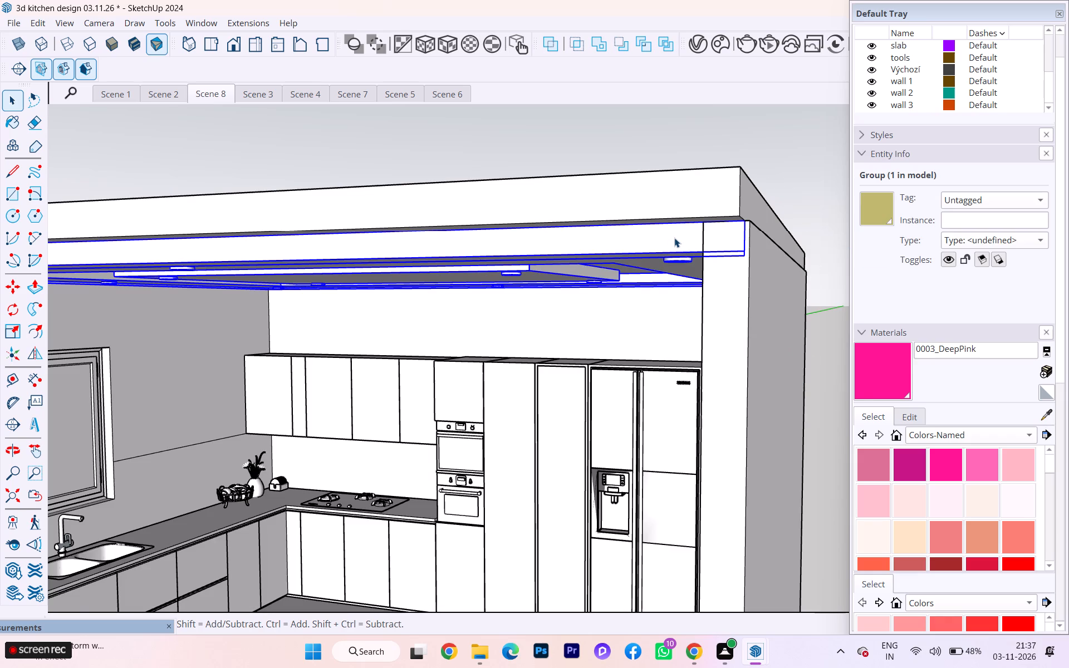
Inspect the front corner where the false ceiling, roof slab and refrigerator-side wall meet, up close from above, the side and the front.
{"action": "scroll", "coordinate": [674, 238], "scroll_direction": "up", "scroll_amount": 2}
{"action": "scroll", "coordinate": [674, 238], "scroll_direction": "down", "scroll_amount": 2}
{"action": "scroll", "coordinate": [674, 238], "scroll_direction": "up", "scroll_amount": 2}
{"action": "scroll", "coordinate": [814, 245], "scroll_direction": "up", "scroll_amount": 4}
{"action": "scroll", "coordinate": [678, 235], "scroll_direction": "up", "scroll_amount": 1}
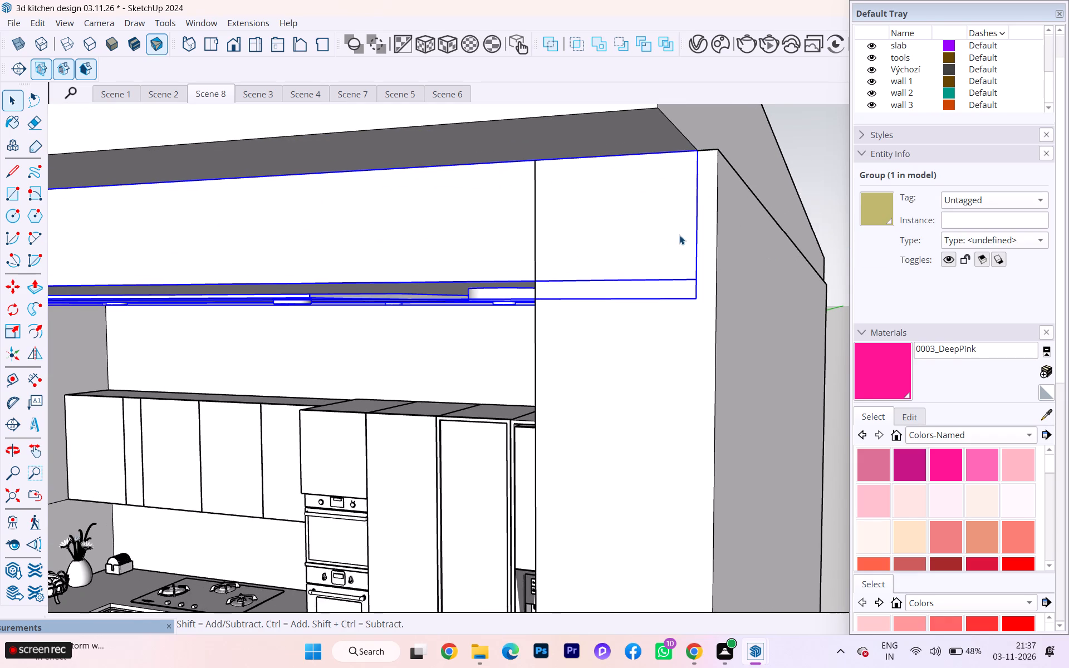
{"action": "scroll", "coordinate": [679, 235], "scroll_direction": "up", "scroll_amount": 2}
{"action": "scroll", "coordinate": [703, 247], "scroll_direction": "down", "scroll_amount": 1}
{"action": "scroll", "coordinate": [703, 249], "scroll_direction": "up", "scroll_amount": 2}
{"action": "scroll", "coordinate": [702, 250], "scroll_direction": "down", "scroll_amount": 1}
{"action": "middle_click_drag", "start_coordinate": [698, 268], "coordinate": [655, 464]}
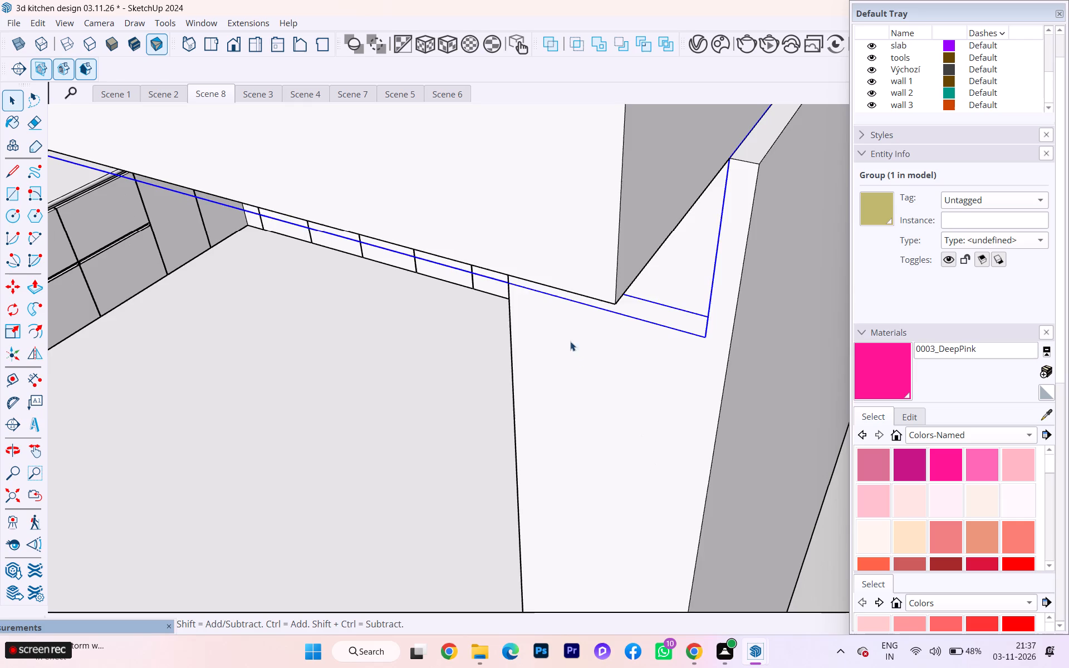
{"action": "scroll", "coordinate": [564, 330], "scroll_direction": "down", "scroll_amount": 19}
{"action": "scroll", "coordinate": [567, 338], "scroll_direction": "up", "scroll_amount": 2}
{"action": "scroll", "coordinate": [567, 338], "scroll_direction": "down", "scroll_amount": 8}
{"action": "scroll", "coordinate": [565, 339], "scroll_direction": "up", "scroll_amount": 1}
{"action": "scroll", "coordinate": [565, 339], "scroll_direction": "down", "scroll_amount": 2}
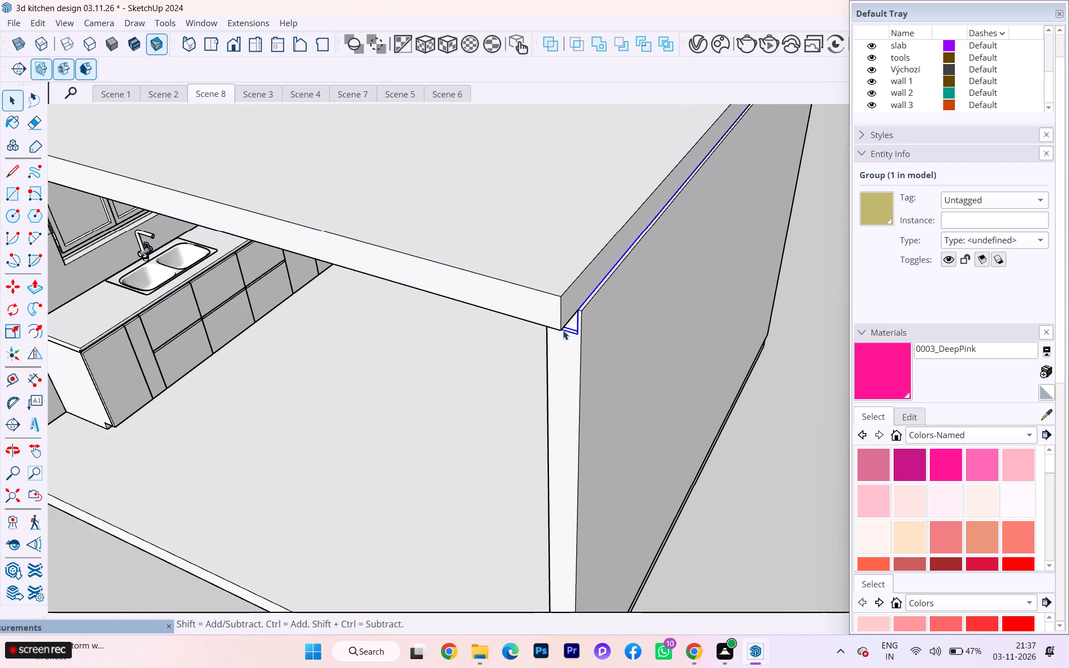
{"action": "middle_click_drag", "start_coordinate": [576, 328], "coordinate": [377, 328]}
{"action": "scroll", "coordinate": [282, 244], "scroll_direction": "up", "scroll_amount": 3}
{"action": "scroll", "coordinate": [282, 243], "scroll_direction": "down", "scroll_amount": 1}
{"action": "scroll", "coordinate": [282, 242], "scroll_direction": "up", "scroll_amount": 7}
{"action": "middle_click_drag", "start_coordinate": [328, 269], "coordinate": [526, 171]}
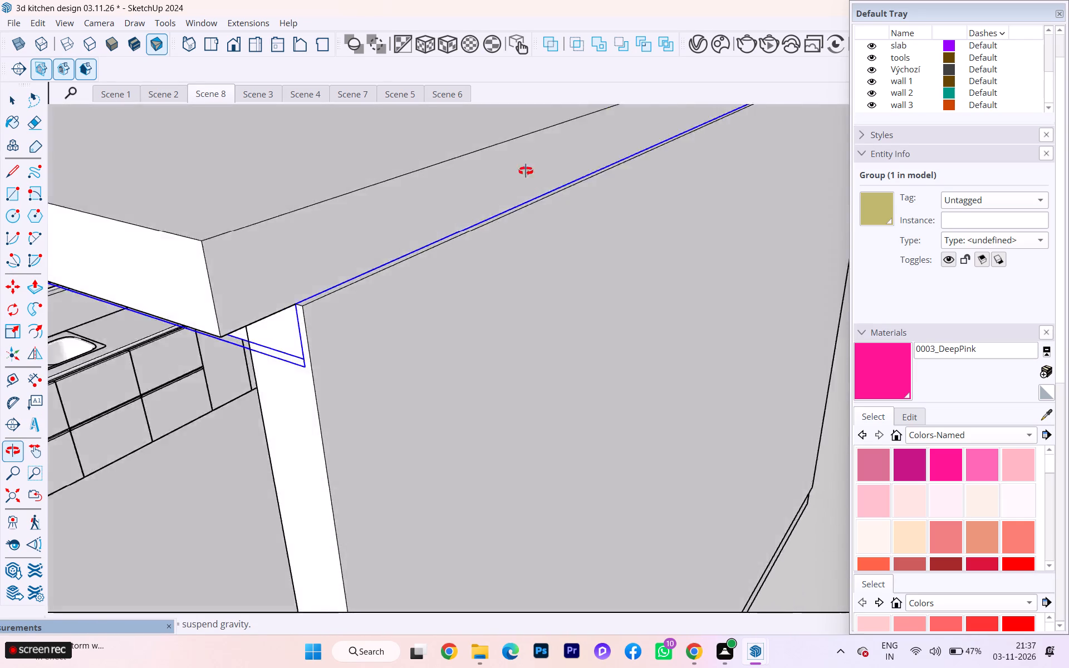
{"action": "middle_click_drag", "start_coordinate": [526, 171], "coordinate": [790, 57]}
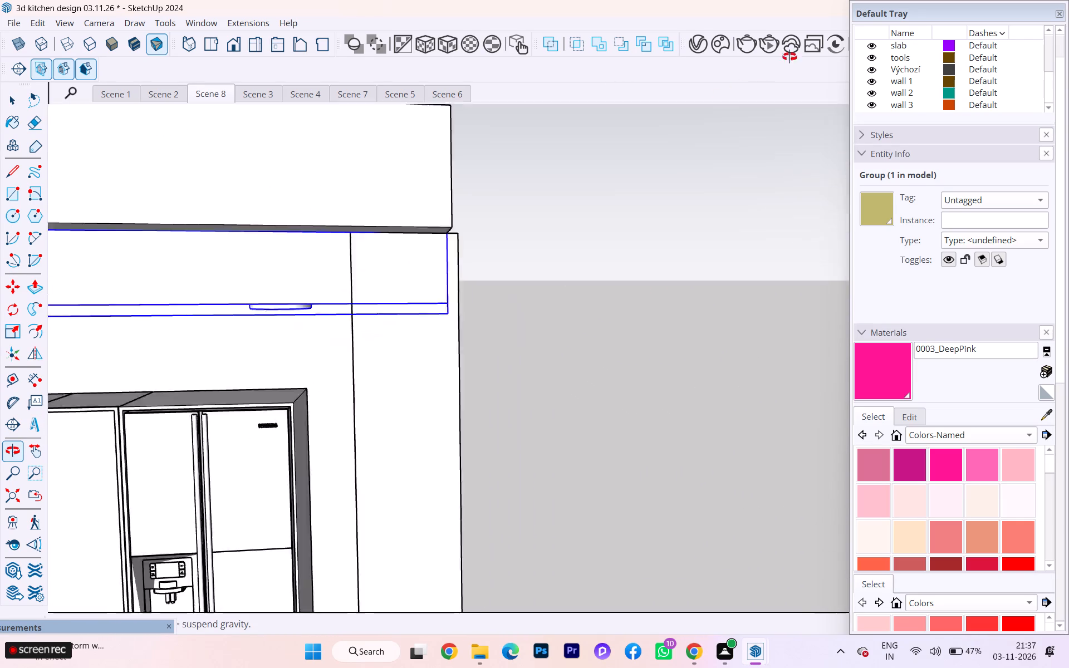
{"action": "middle_click_drag", "start_coordinate": [790, 57], "coordinate": [752, 50]}
{"action": "scroll", "coordinate": [832, 86], "scroll_direction": "down", "scroll_amount": 1}
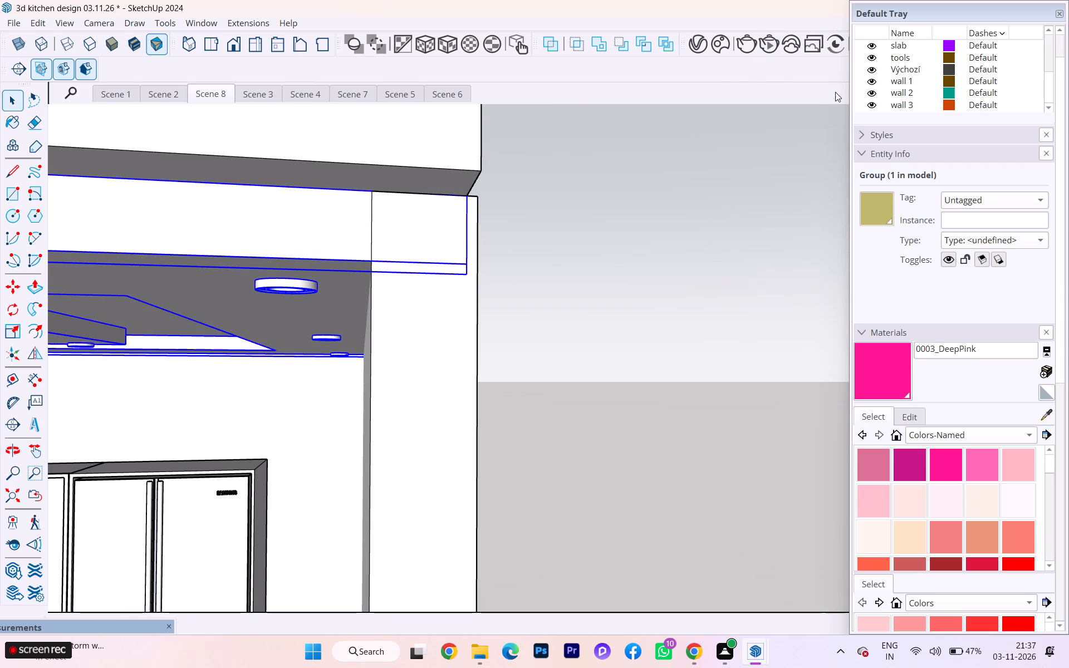
Examine the alignment of the roof slab and refrigerator-side wall from further away, from outside and below.
{"action": "scroll", "coordinate": [835, 92], "scroll_direction": "down", "scroll_amount": 2}
{"action": "scroll", "coordinate": [614, 213], "scroll_direction": "down", "scroll_amount": 7}
{"action": "scroll", "coordinate": [522, 213], "scroll_direction": "up", "scroll_amount": 1}
{"action": "scroll", "coordinate": [522, 213], "scroll_direction": "down", "scroll_amount": 5}
{"action": "scroll", "coordinate": [607, 219], "scroll_direction": "down", "scroll_amount": 5}
{"action": "scroll", "coordinate": [604, 237], "scroll_direction": "up", "scroll_amount": 1}
{"action": "scroll", "coordinate": [604, 237], "scroll_direction": "down", "scroll_amount": 1}
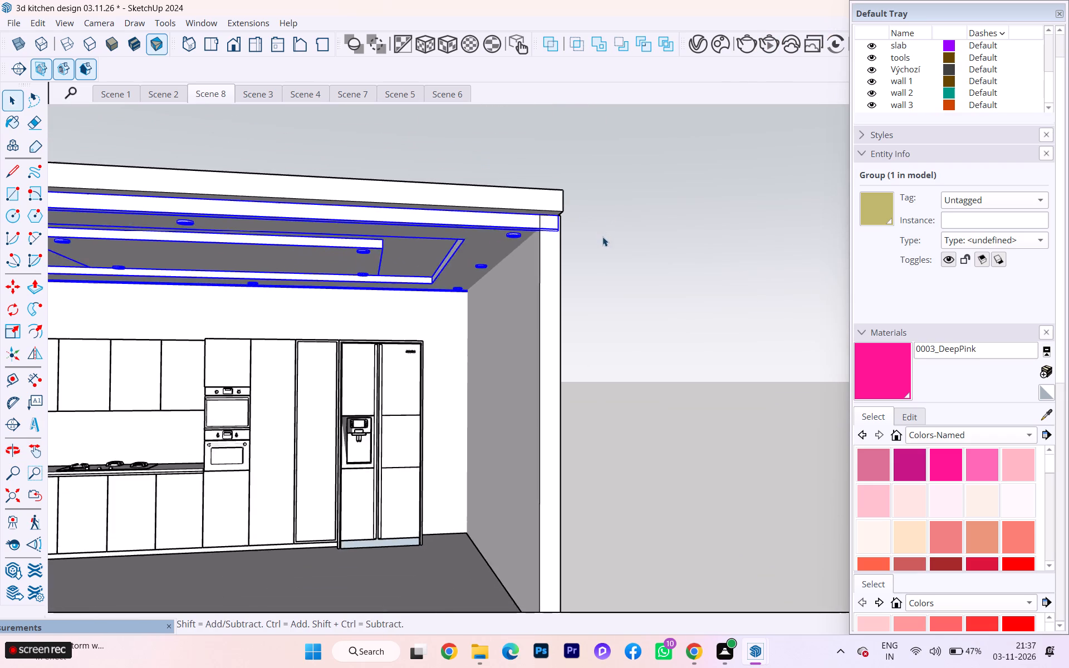
{"action": "middle_click_drag", "start_coordinate": [600, 235], "coordinate": [311, 341]}
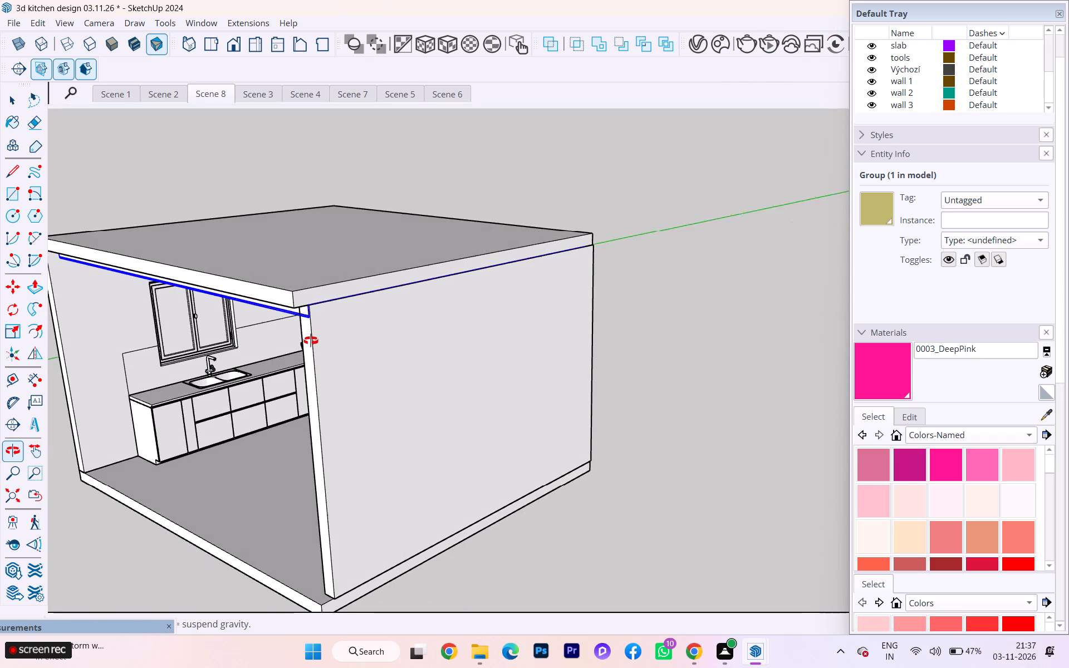
{"action": "middle_click_drag", "start_coordinate": [311, 341], "coordinate": [524, 169]}
{"action": "scroll", "coordinate": [419, 390], "scroll_direction": "up", "scroll_amount": 6}
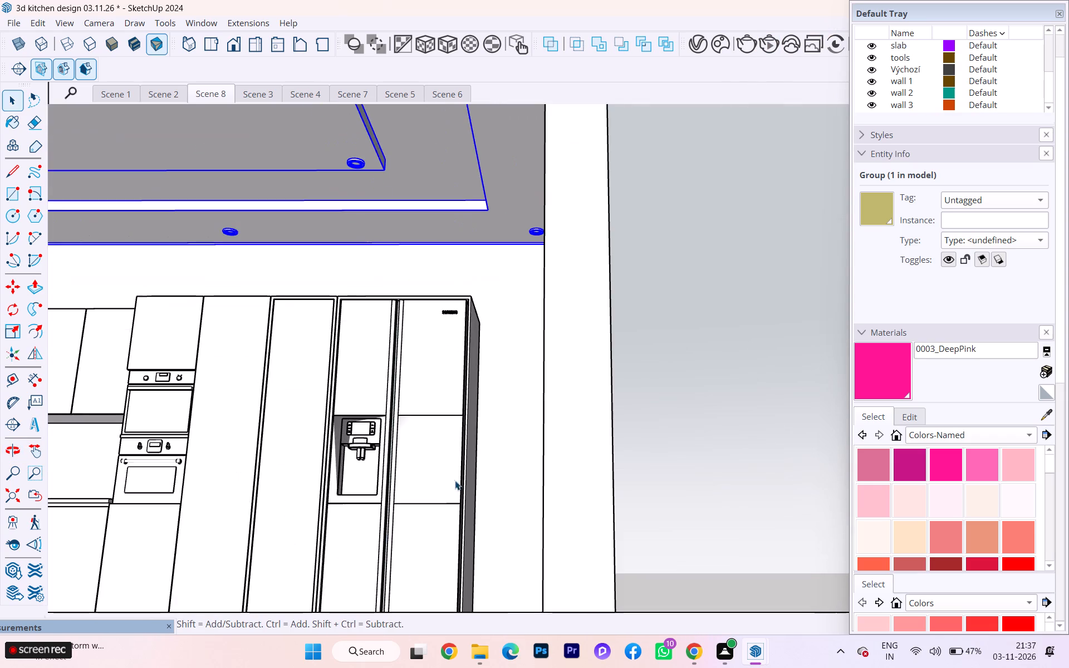
{"action": "scroll", "coordinate": [450, 348], "scroll_direction": "down", "scroll_amount": 4}
{"action": "scroll", "coordinate": [535, 411], "scroll_direction": "down", "scroll_amount": 1}
{"action": "middle_click_drag", "start_coordinate": [500, 438], "coordinate": [498, 461]}
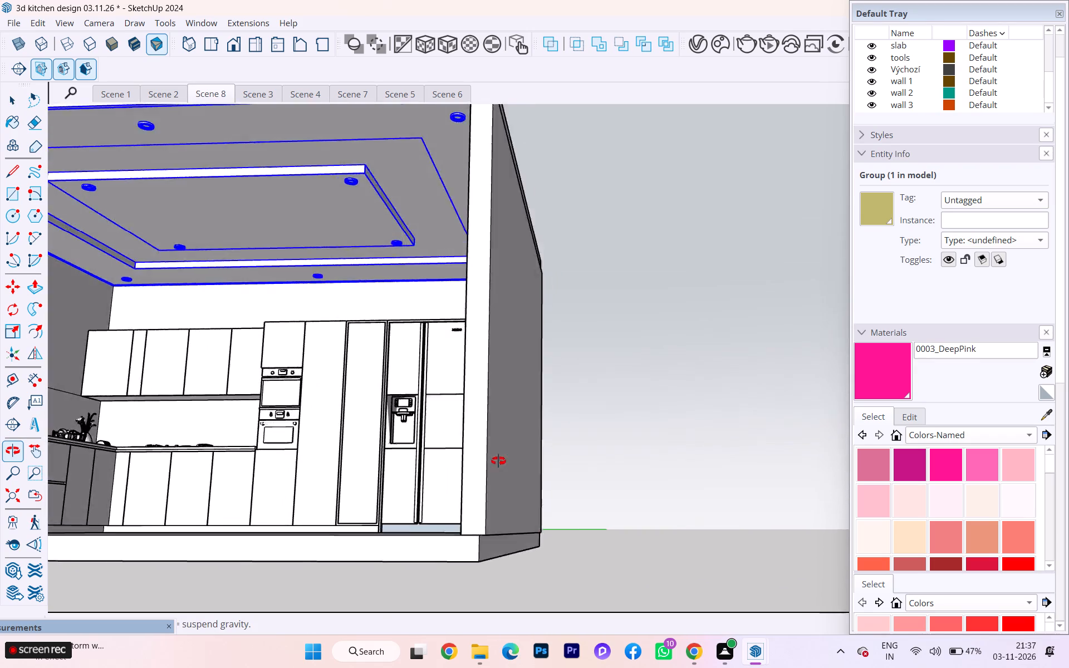
{"action": "middle_click_drag", "start_coordinate": [498, 461], "coordinate": [470, 558]}
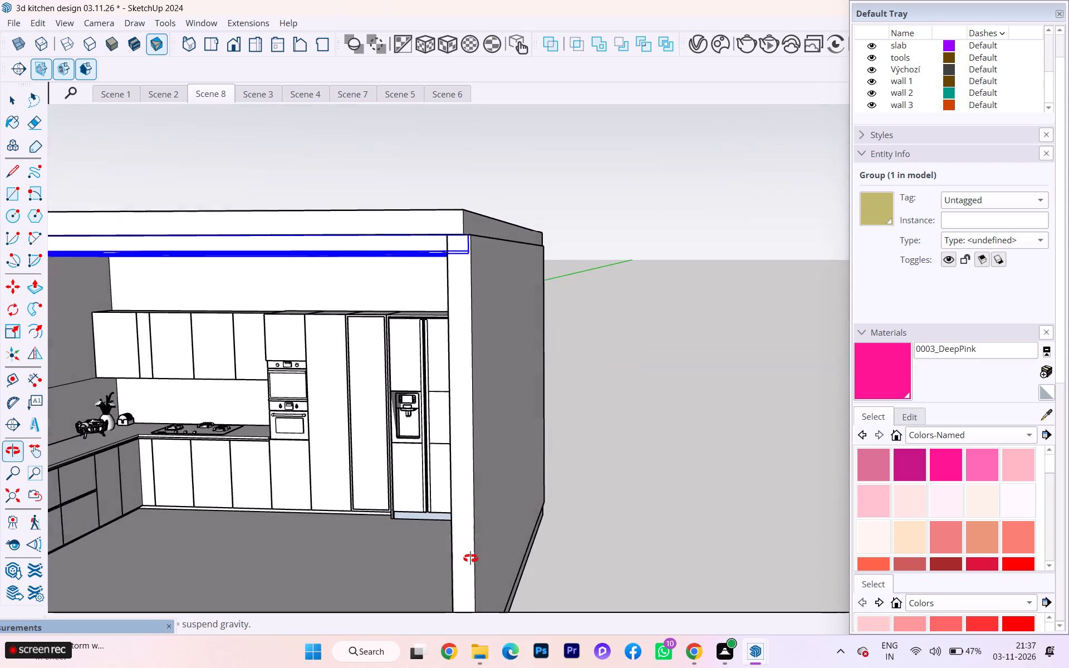
{"action": "middle_click_drag", "start_coordinate": [470, 558], "coordinate": [468, 557]}
{"action": "scroll", "coordinate": [470, 176], "scroll_direction": "up", "scroll_amount": 4}
{"action": "scroll", "coordinate": [503, 265], "scroll_direction": "down", "scroll_amount": 1}
Push/Pull the roof slab's side face flush with the outer face of the refrigerator-side wall and exit the slab group.
{"action": "middle_click_drag", "start_coordinate": [492, 281], "coordinate": [433, 356]}
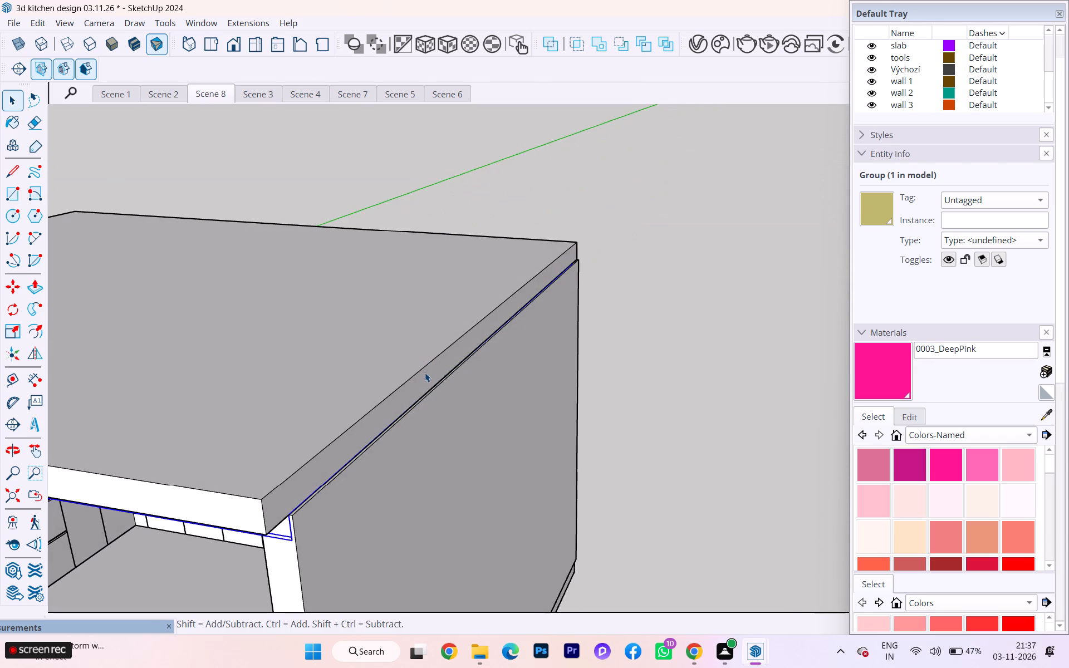
{"action": "left_click", "coordinate": [422, 375]}
{"action": "left_click", "coordinate": [421, 375]}
{"action": "left_click", "coordinate": [376, 390]}
{"action": "left_click", "coordinate": [332, 458]}
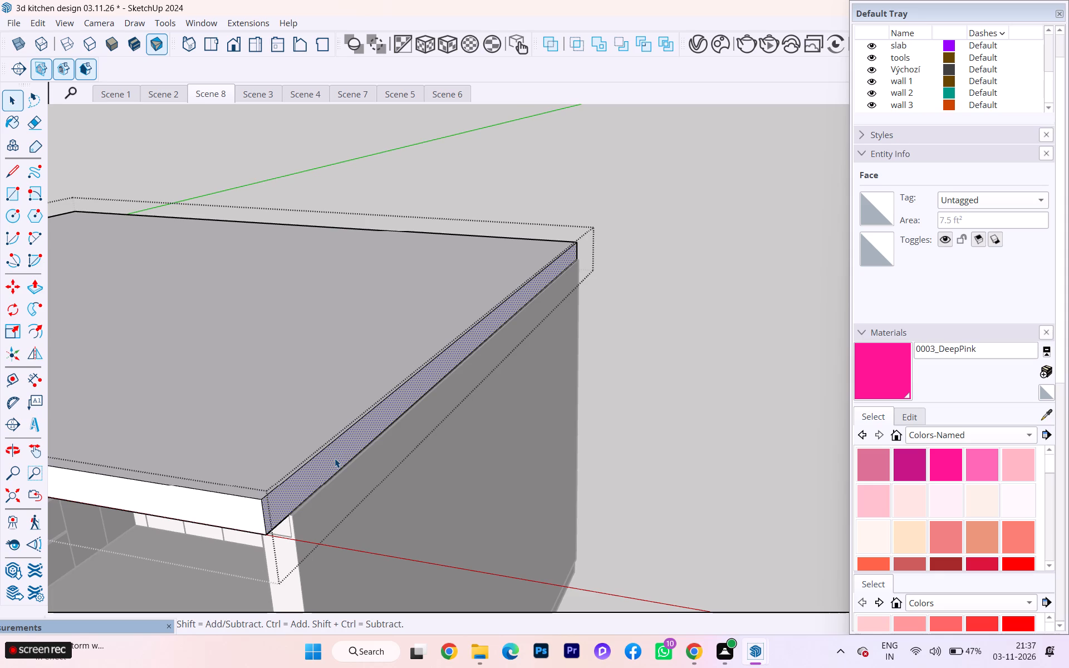
{"action": "left_click", "coordinate": [341, 448]}
{"action": "key", "text": "p"}
{"action": "left_click", "coordinate": [341, 436]}
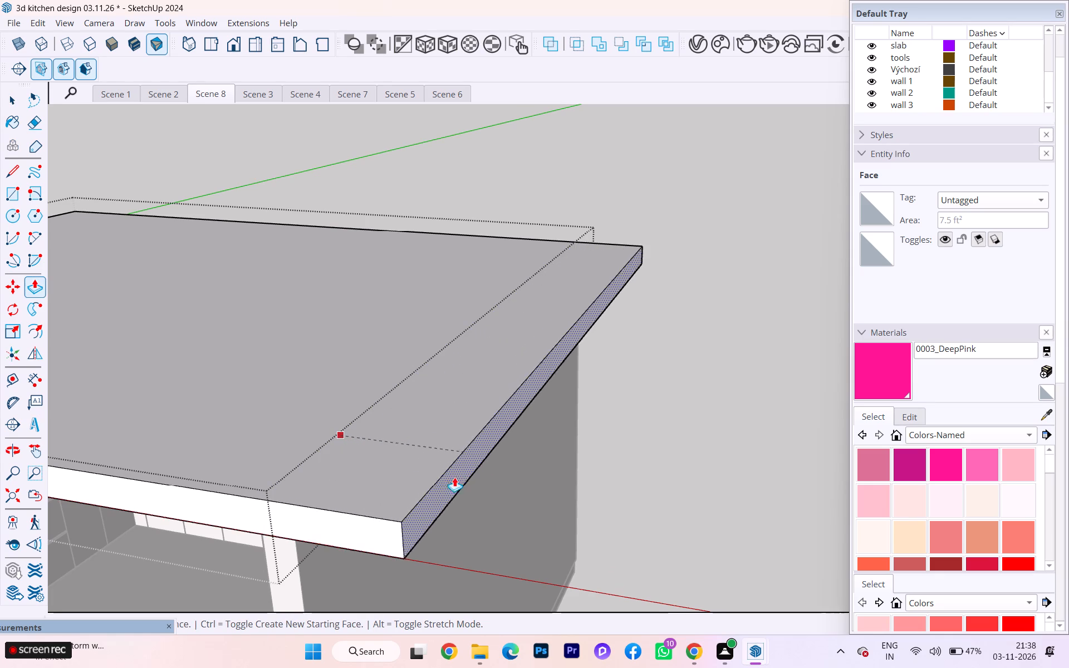
{"action": "left_click", "coordinate": [313, 555]}
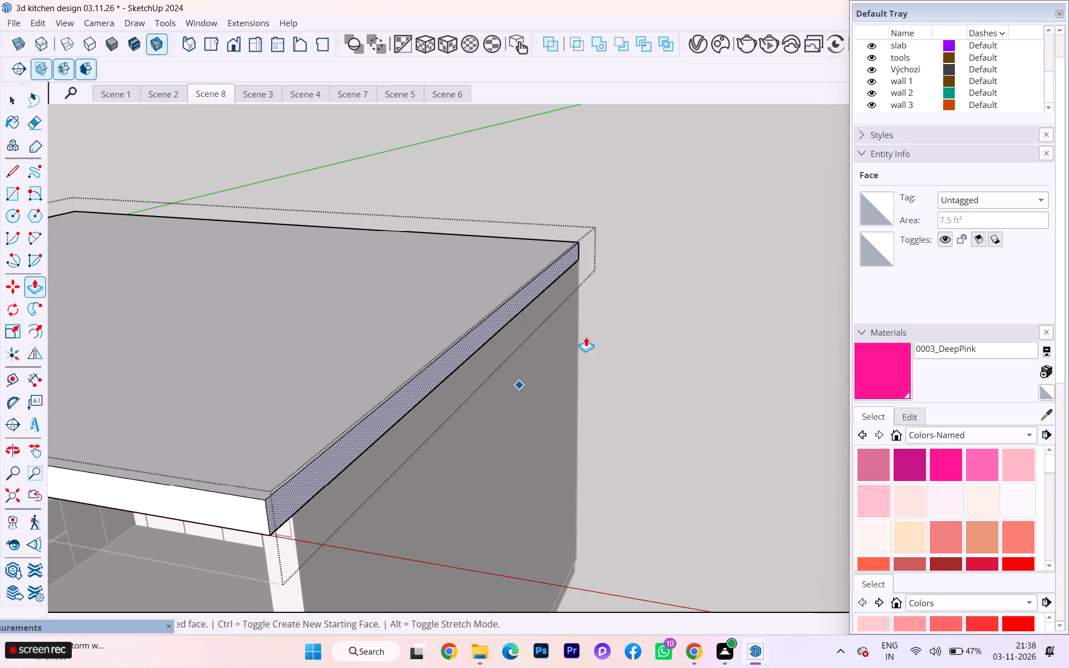
{"action": "left_click", "coordinate": [16, 97]}
{"action": "left_click", "coordinate": [609, 266]}
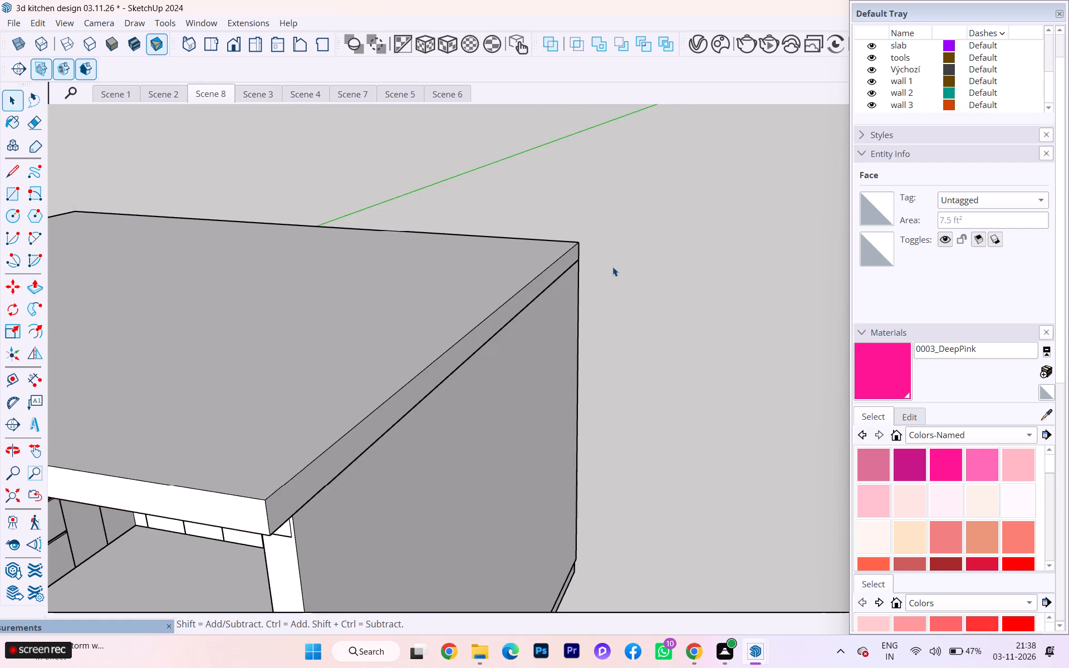
Pull back and orbit to show the whole kitchen box in perspective from its open front.
{"action": "scroll", "coordinate": [426, 307], "scroll_direction": "down", "scroll_amount": 1}
{"action": "middle_click_drag", "start_coordinate": [447, 290], "coordinate": [490, 210]}
{"action": "scroll", "coordinate": [617, 227], "scroll_direction": "down", "scroll_amount": 3}
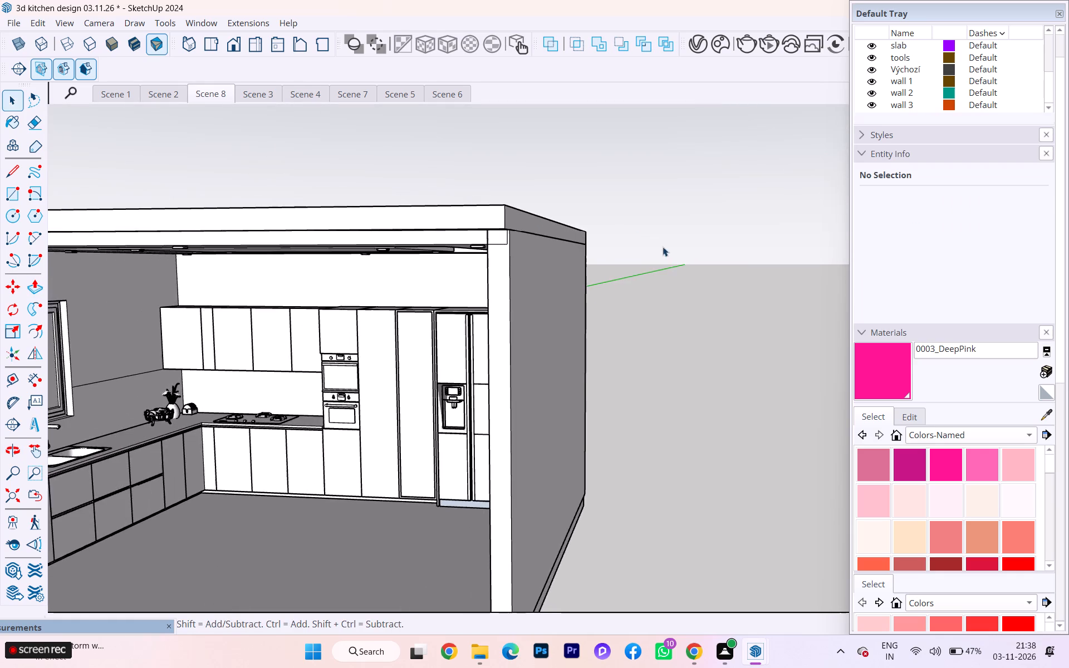
{"action": "scroll", "coordinate": [650, 258], "scroll_direction": "down", "scroll_amount": 3}
{"action": "middle_click_drag", "start_coordinate": [429, 302], "coordinate": [551, 278]}
{"action": "scroll", "coordinate": [726, 273], "scroll_direction": "down", "scroll_amount": 2}
{"action": "scroll", "coordinate": [738, 274], "scroll_direction": "up", "scroll_amount": 1}
{"action": "scroll", "coordinate": [806, 295], "scroll_direction": "down", "scroll_amount": 2}
{"action": "scroll", "coordinate": [798, 312], "scroll_direction": "up", "scroll_amount": 1}
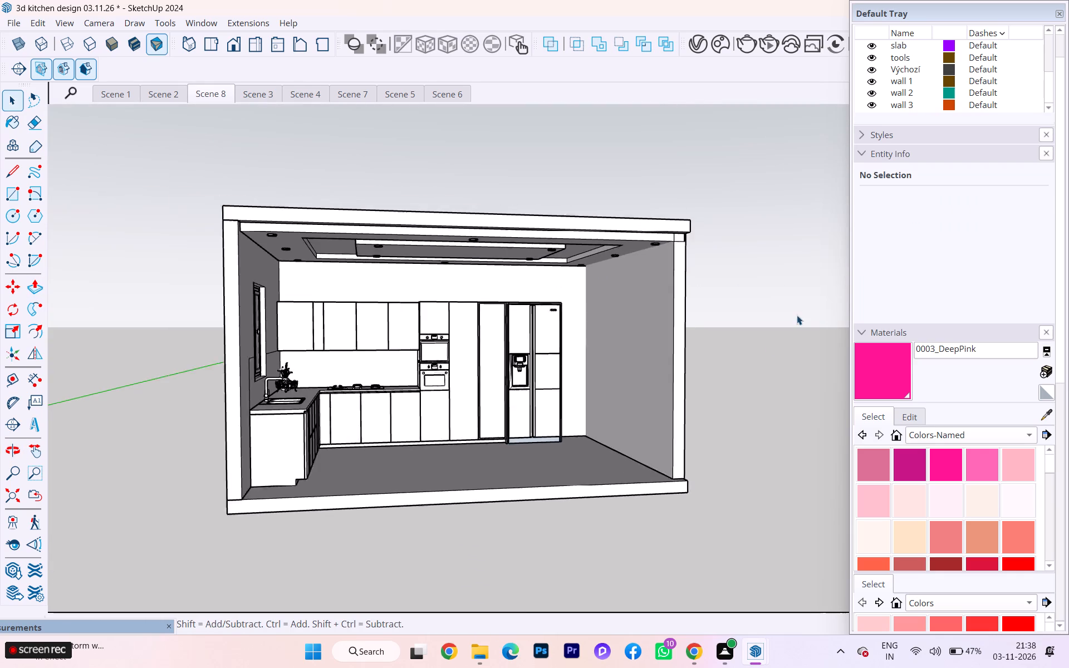
{"action": "middle_click_drag", "start_coordinate": [260, 533], "coordinate": [214, 482]}
{"action": "scroll", "coordinate": [800, 427], "scroll_direction": "down", "scroll_amount": 1}
{"action": "scroll", "coordinate": [769, 525], "scroll_direction": "down", "scroll_amount": 1}
{"action": "middle_click_drag", "start_coordinate": [769, 525], "coordinate": [767, 586]}
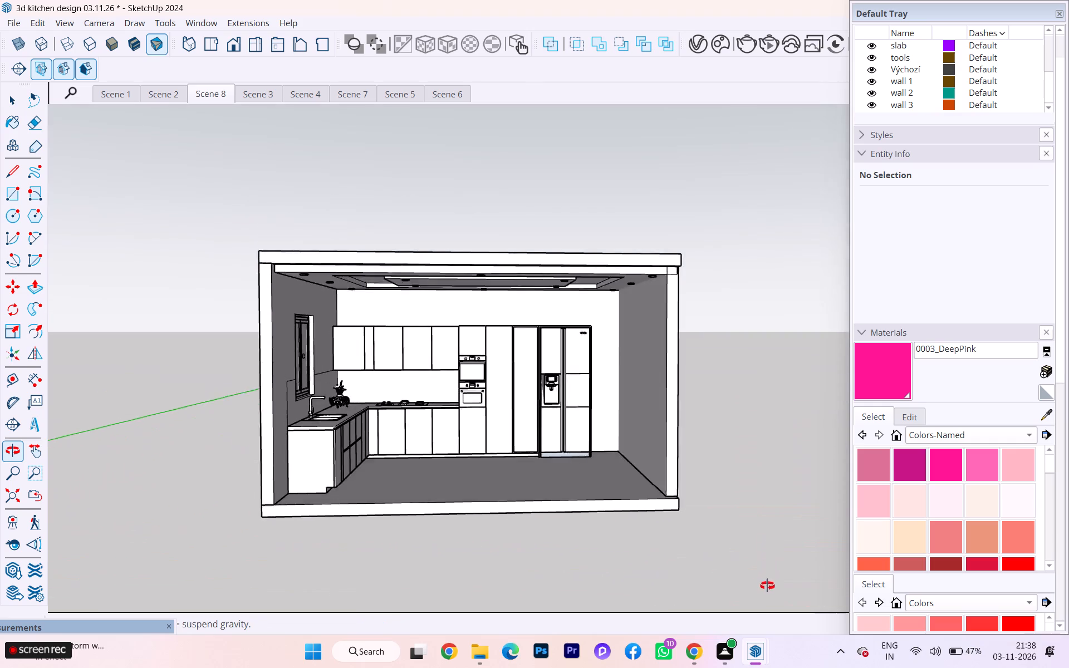
Orbit the perspective view until the full kitchen interior, with its false ceiling and floor, shows through the open front.
{"action": "middle_click_drag", "start_coordinate": [767, 586], "coordinate": [766, 593]}
{"action": "scroll", "coordinate": [334, 365], "scroll_direction": "up", "scroll_amount": 4}
{"action": "scroll", "coordinate": [202, 343], "scroll_direction": "down", "scroll_amount": 2}
{"action": "scroll", "coordinate": [522, 365], "scroll_direction": "down", "scroll_amount": 1}
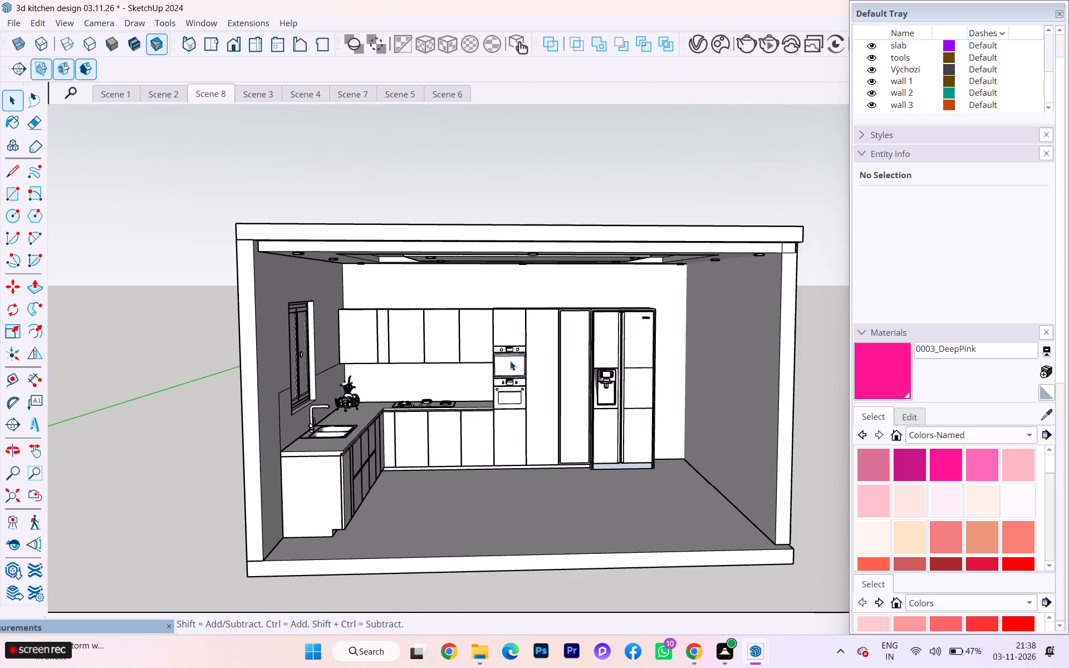
{"action": "scroll", "coordinate": [638, 360], "scroll_direction": "up", "scroll_amount": 1}
{"action": "middle_click_drag", "start_coordinate": [310, 368], "coordinate": [301, 342]}
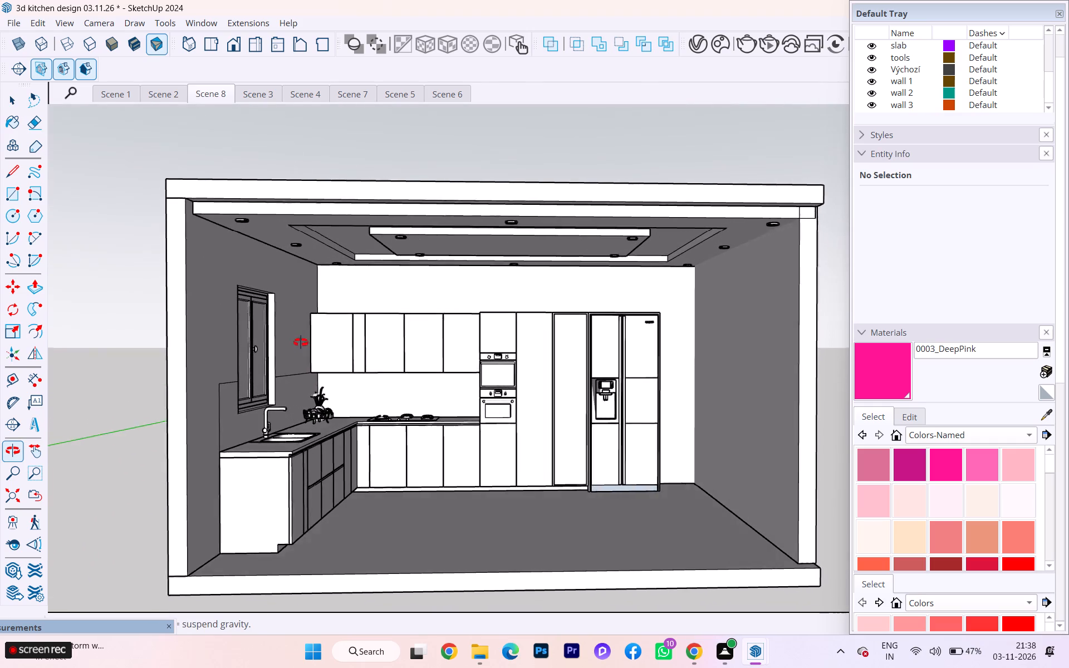
{"action": "middle_click_drag", "start_coordinate": [301, 342], "coordinate": [293, 335]}
{"action": "middle_click_drag", "start_coordinate": [837, 517], "coordinate": [836, 525]}
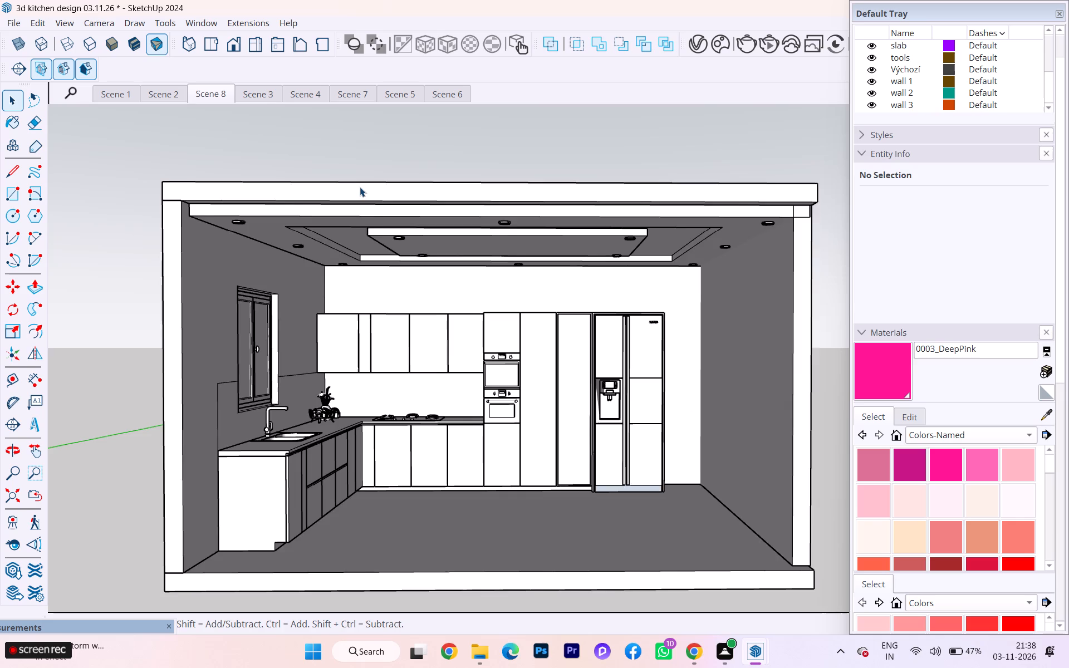
{"action": "scroll", "coordinate": [360, 187], "scroll_direction": "down", "scroll_amount": 1}
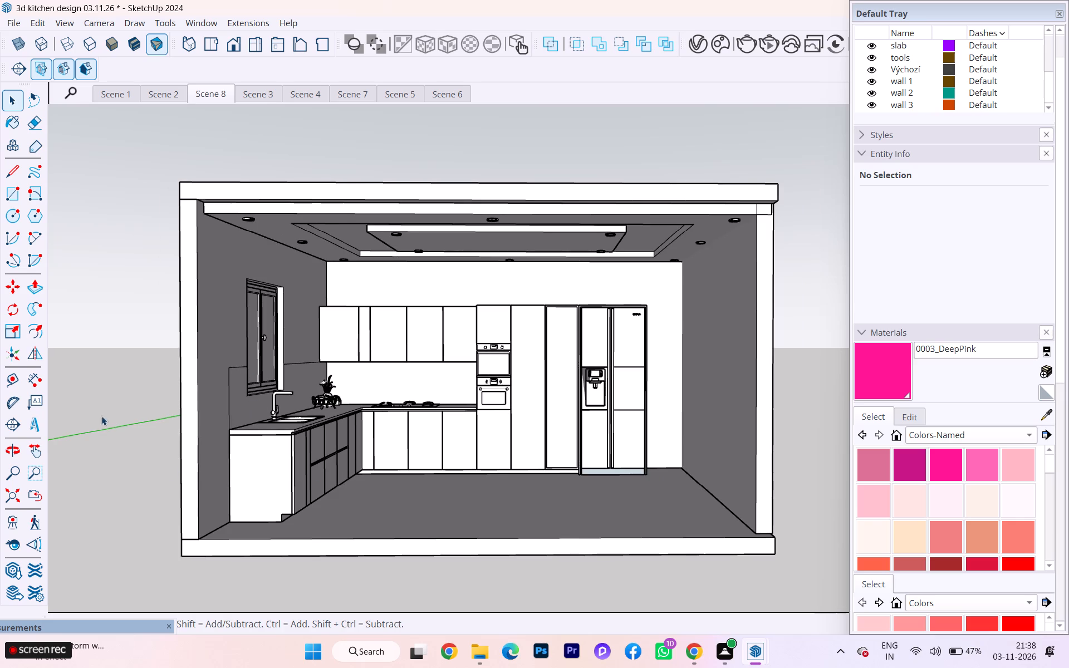
Centre the kitchen box with Pan and compare closer and wider perspective framings of its interior.
{"action": "left_click", "coordinate": [38, 445]}
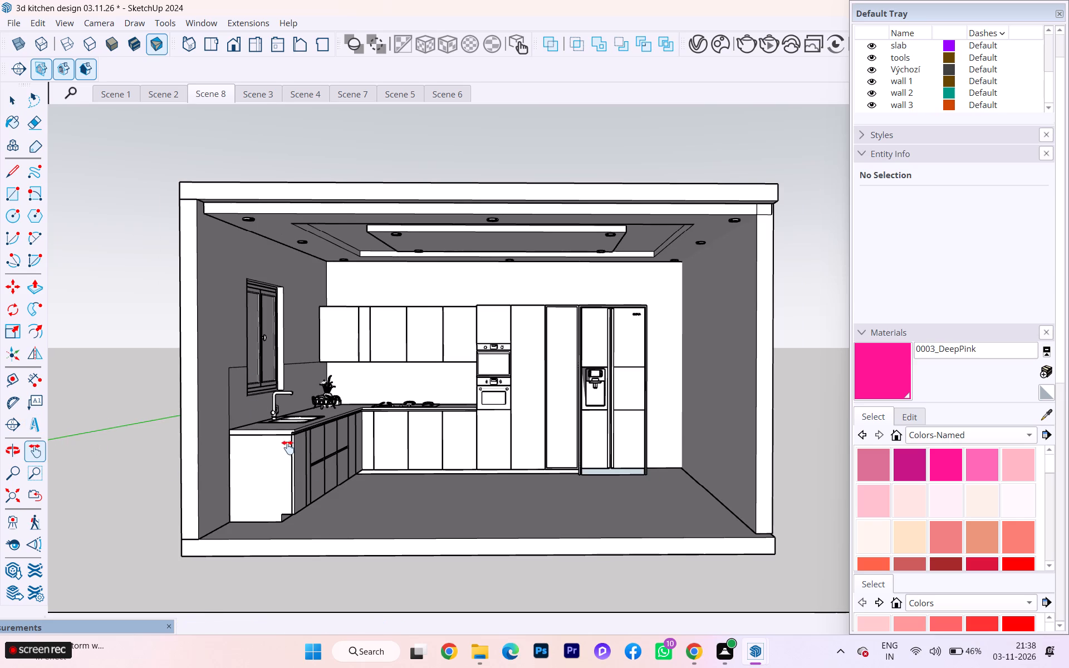
{"action": "left_click_drag", "start_coordinate": [324, 485], "coordinate": [349, 486]}
{"action": "scroll", "coordinate": [768, 360], "scroll_direction": "up", "scroll_amount": 2}
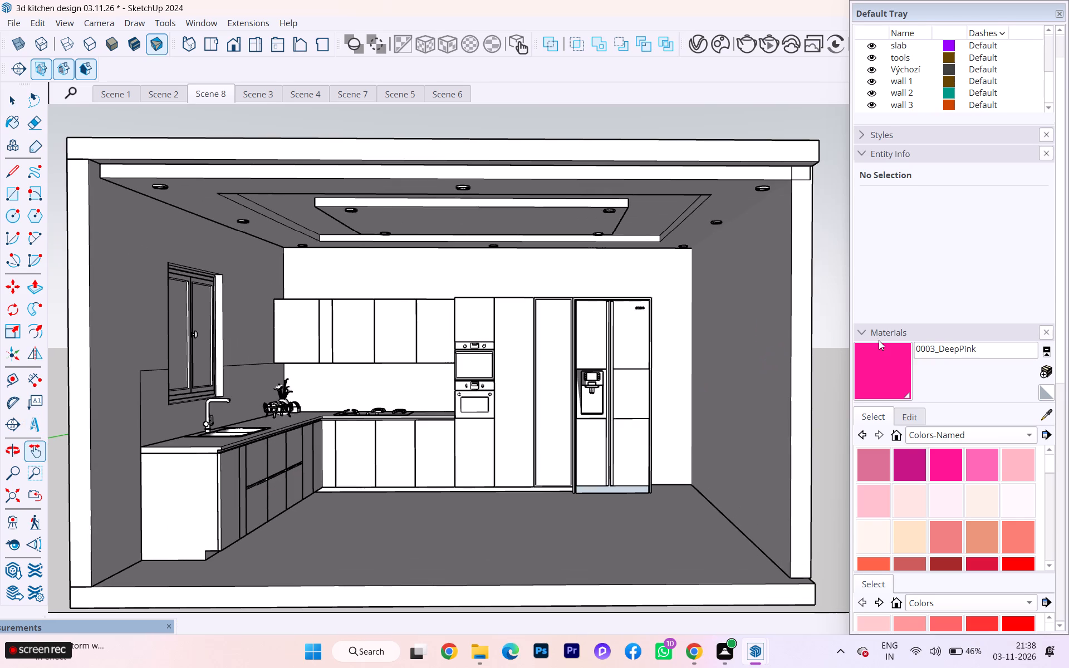
{"action": "scroll", "coordinate": [886, 340], "scroll_direction": "down", "scroll_amount": 1}
{"action": "scroll", "coordinate": [774, 339], "scroll_direction": "down", "scroll_amount": 1}
{"action": "scroll", "coordinate": [817, 336], "scroll_direction": "up", "scroll_amount": 1}
{"action": "scroll", "coordinate": [856, 337], "scroll_direction": "down", "scroll_amount": 2}
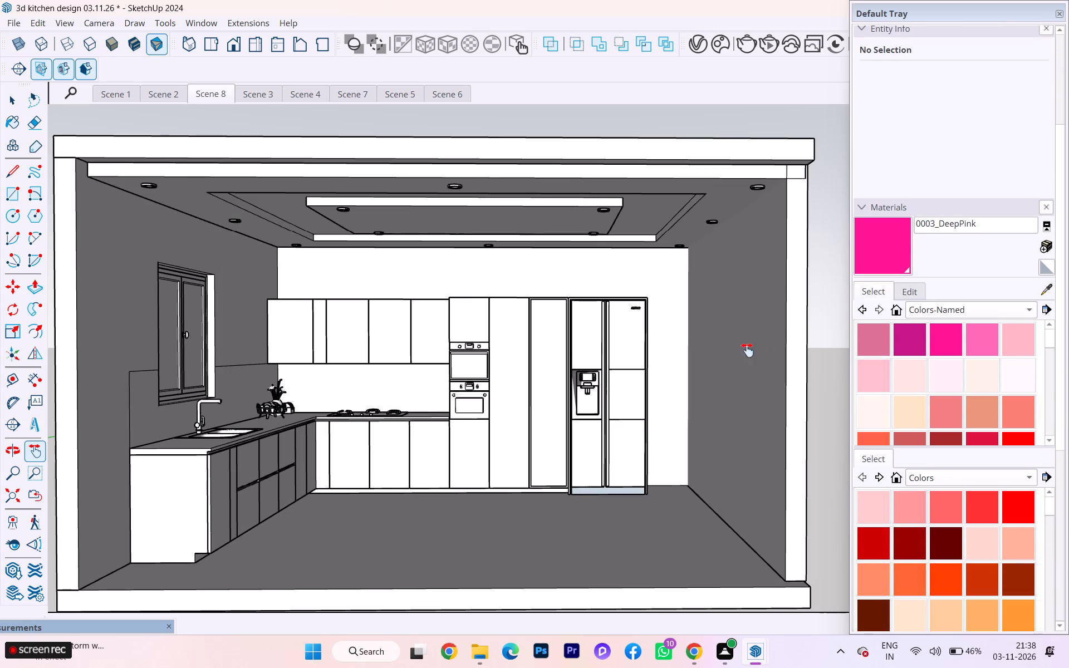
{"action": "left_click_drag", "start_coordinate": [581, 517], "coordinate": [600, 510]}
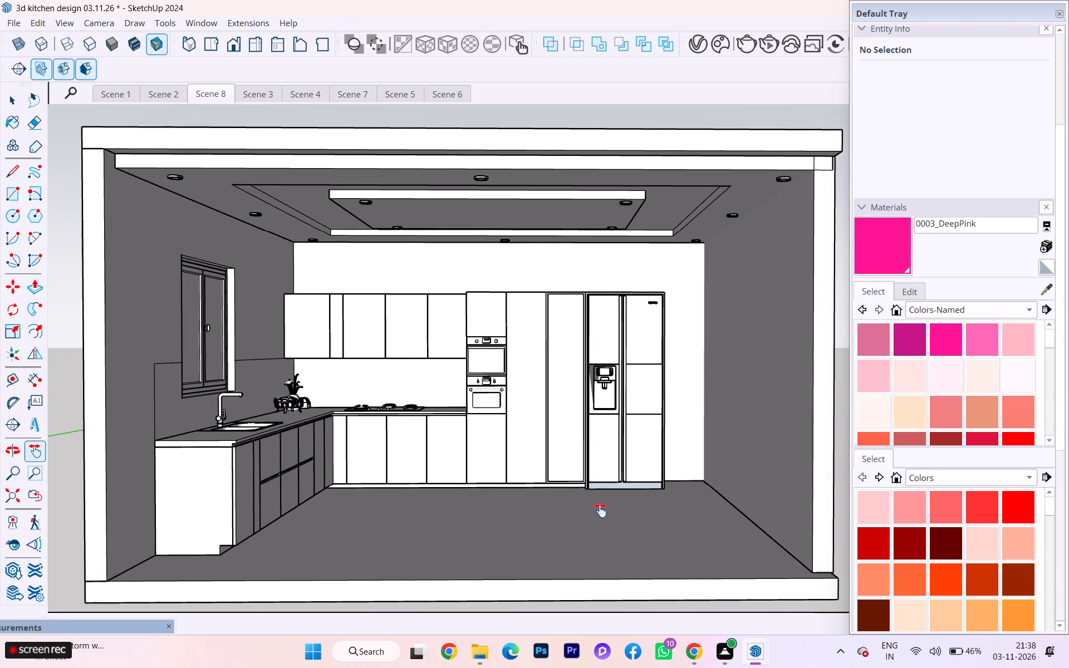
{"action": "scroll", "coordinate": [530, 512], "scroll_direction": "down", "scroll_amount": 2}
{"action": "middle_click_drag", "start_coordinate": [530, 512], "coordinate": [545, 509]}
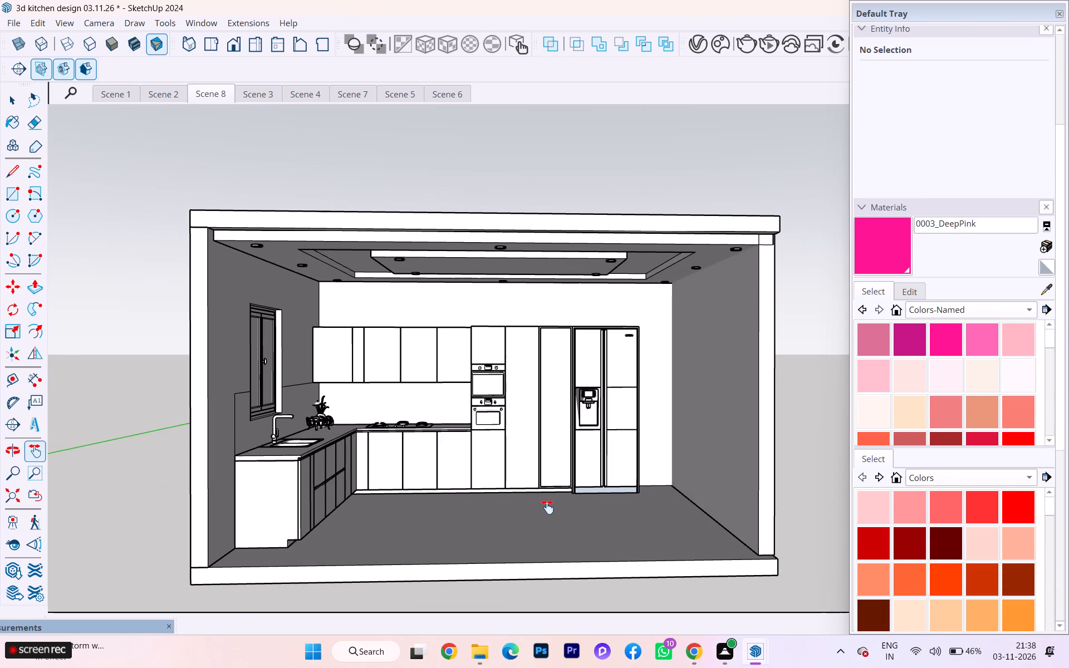
{"action": "scroll", "coordinate": [548, 507], "scroll_direction": "up", "scroll_amount": 3}
{"action": "scroll", "coordinate": [766, 509], "scroll_direction": "down", "scroll_amount": 1}
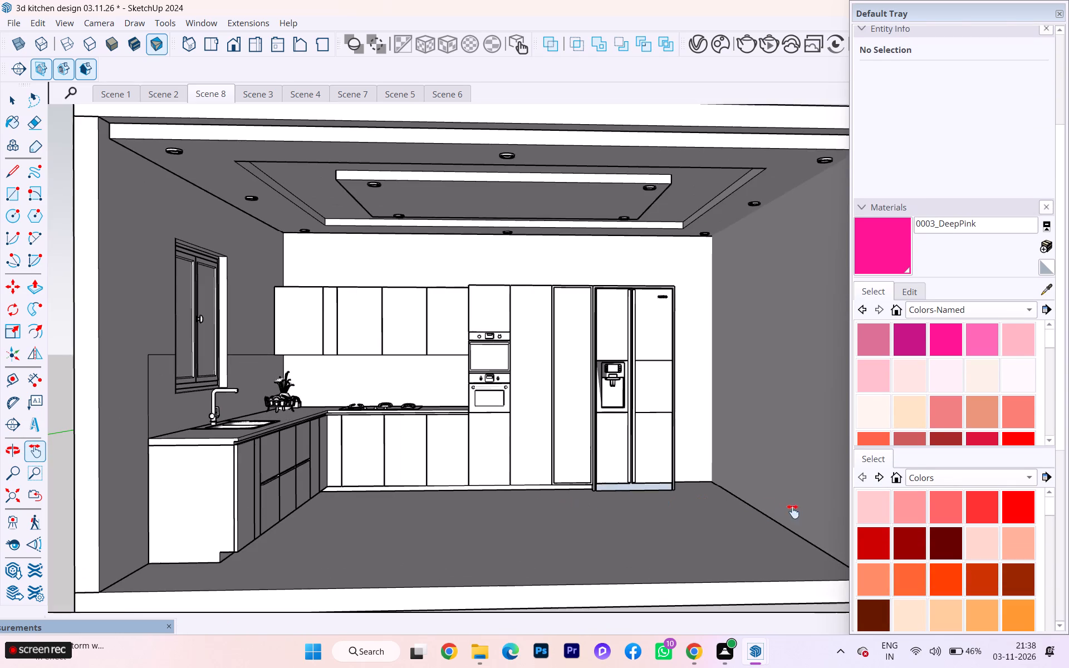
{"action": "scroll", "coordinate": [818, 509], "scroll_direction": "down", "scroll_amount": 1}
{"action": "scroll", "coordinate": [726, 506], "scroll_direction": "up", "scroll_amount": 2}
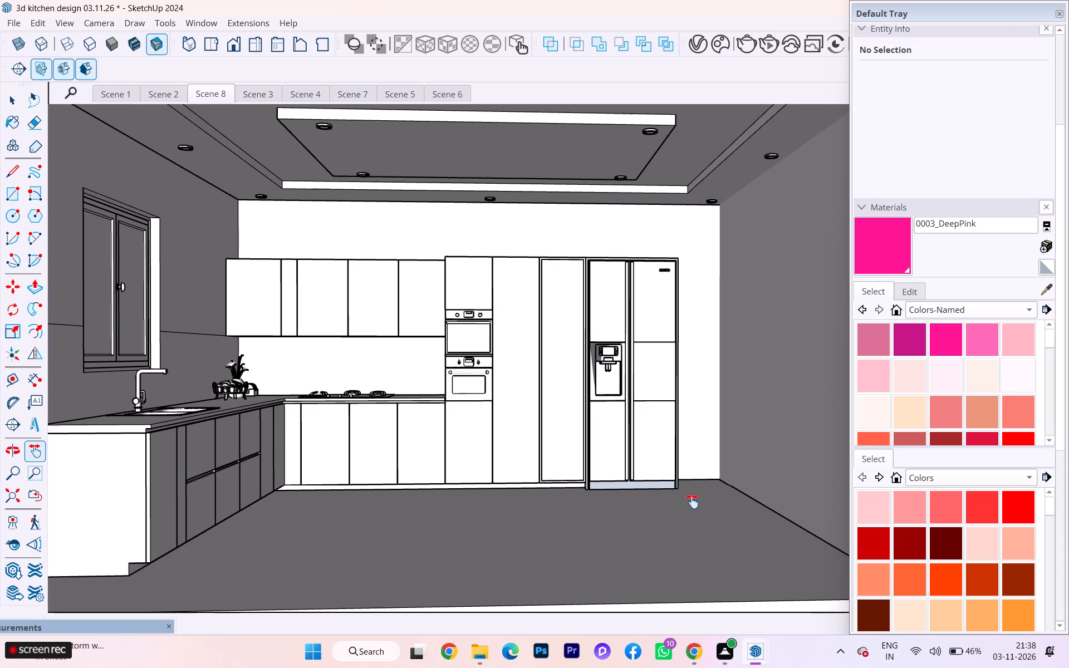
{"action": "scroll", "coordinate": [705, 501], "scroll_direction": "down", "scroll_amount": 1}
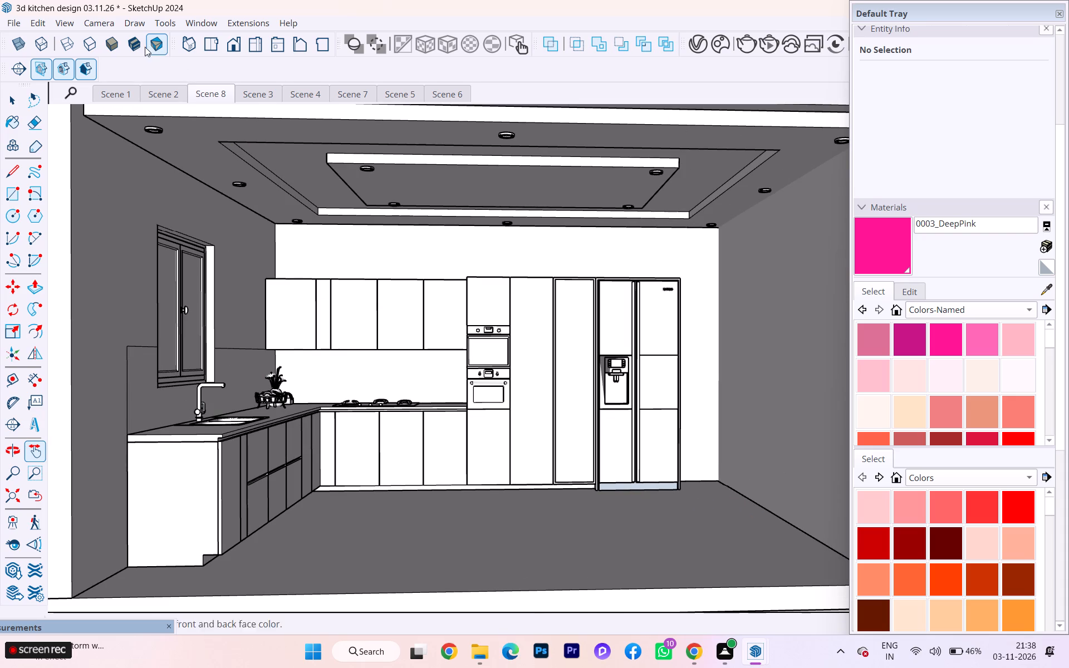
Switch the camera to parallel projection and frame the monochrome kitchen closely in the standard front view.
{"action": "left_click", "coordinate": [98, 21]}
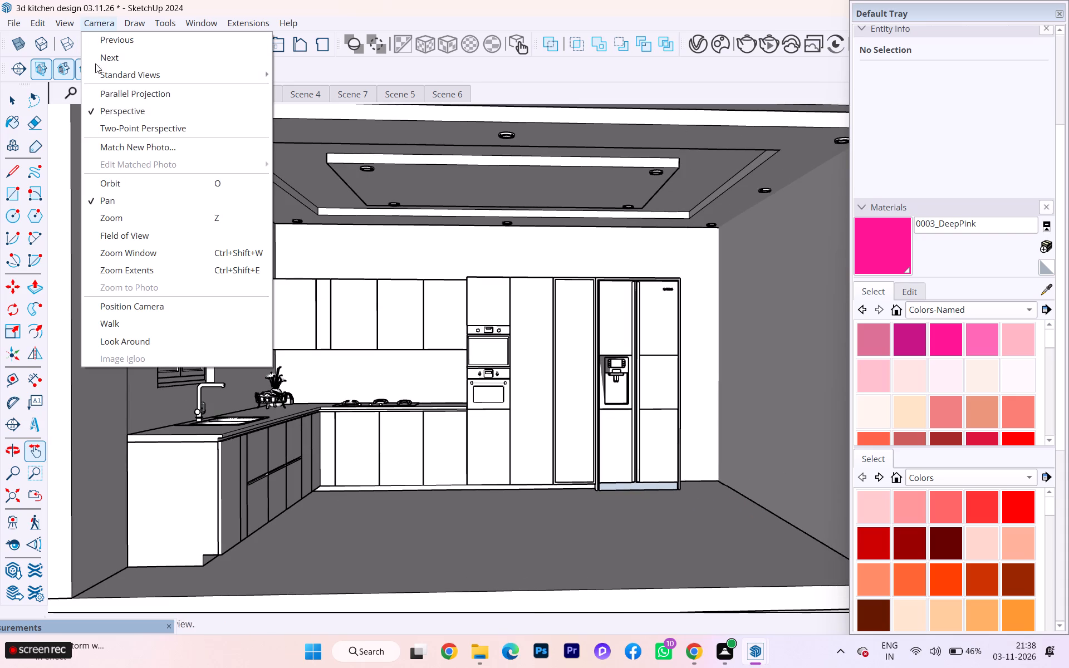
{"action": "left_click", "coordinate": [96, 95]}
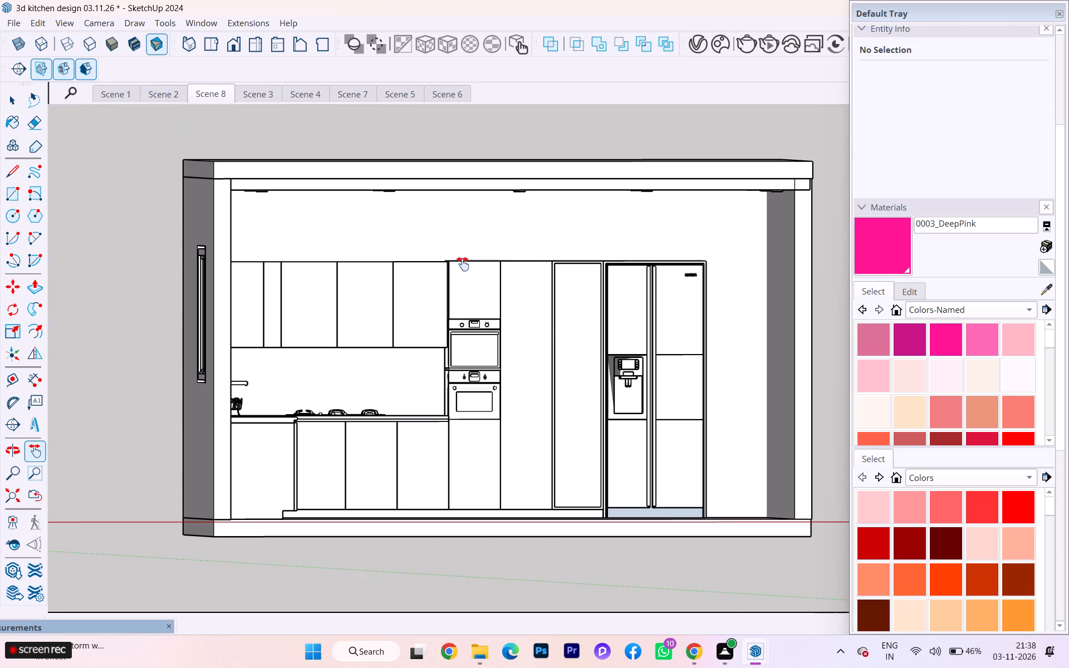
{"action": "scroll", "coordinate": [605, 335], "scroll_direction": "up", "scroll_amount": 2}
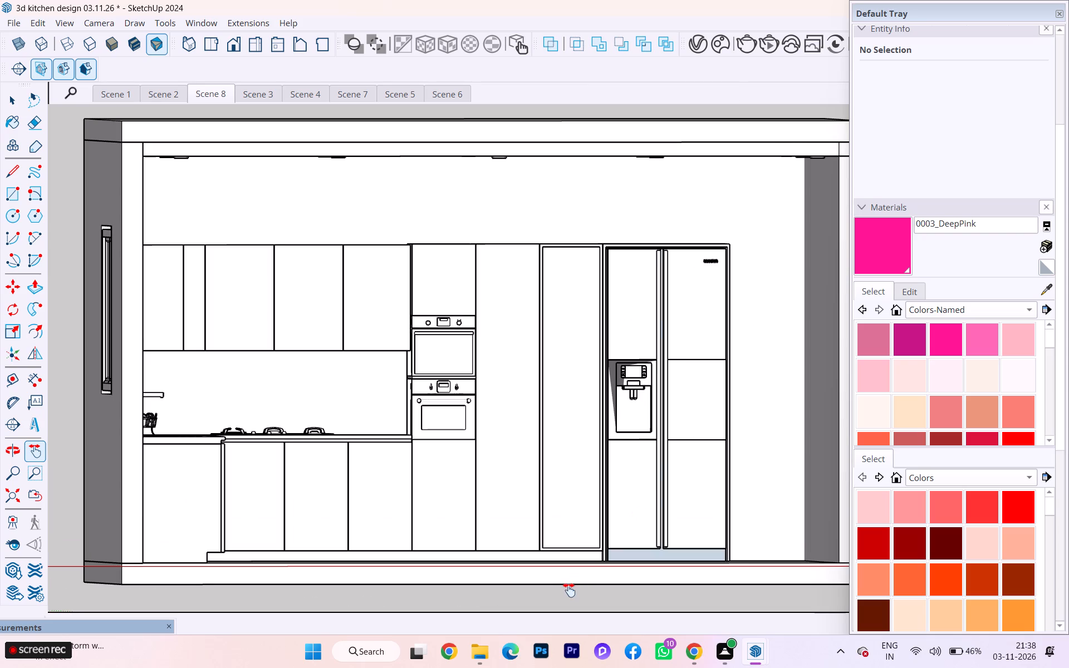
{"action": "middle_click_drag", "start_coordinate": [569, 590], "coordinate": [557, 603]}
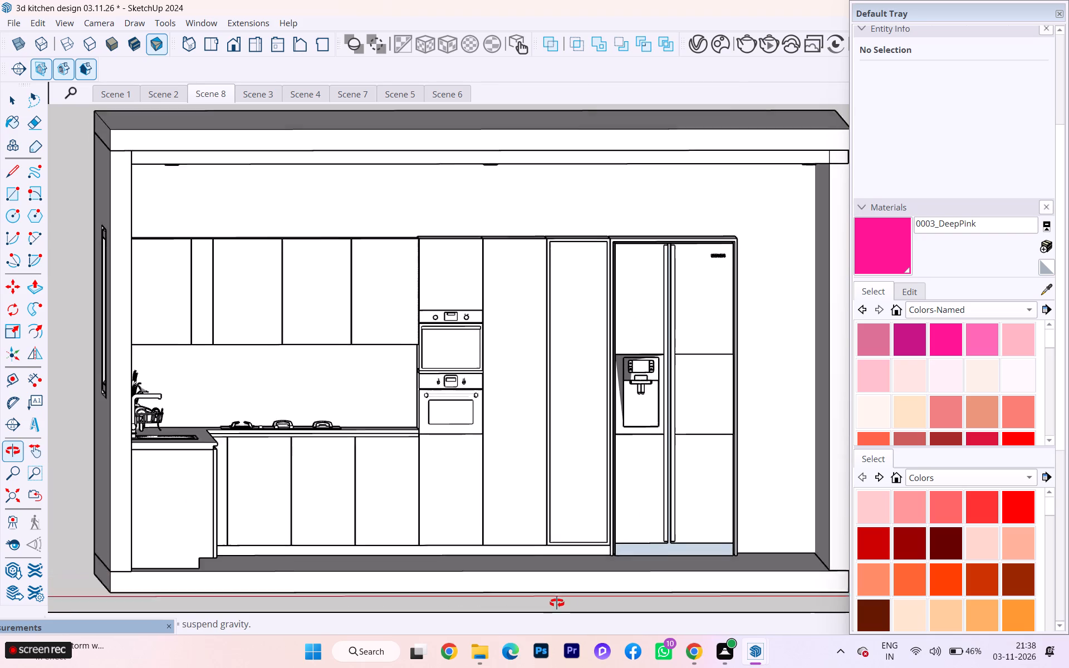
{"action": "middle_click_drag", "start_coordinate": [557, 603], "coordinate": [556, 602]}
{"action": "left_click", "coordinate": [239, 50]}
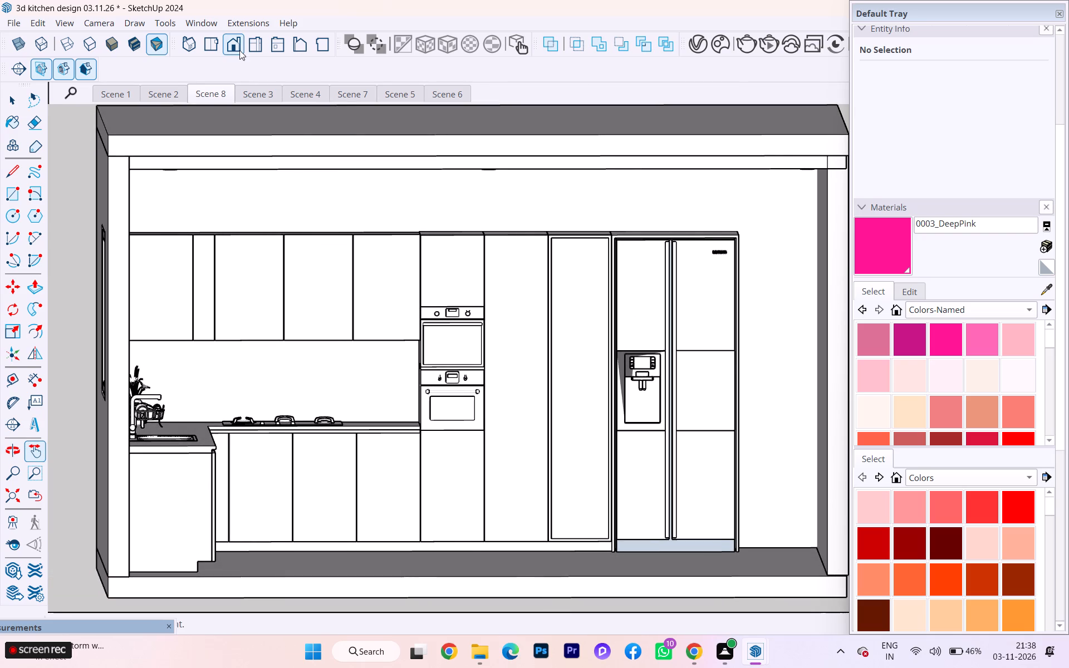
{"action": "scroll", "coordinate": [64, 161], "scroll_direction": "down", "scroll_amount": 2}
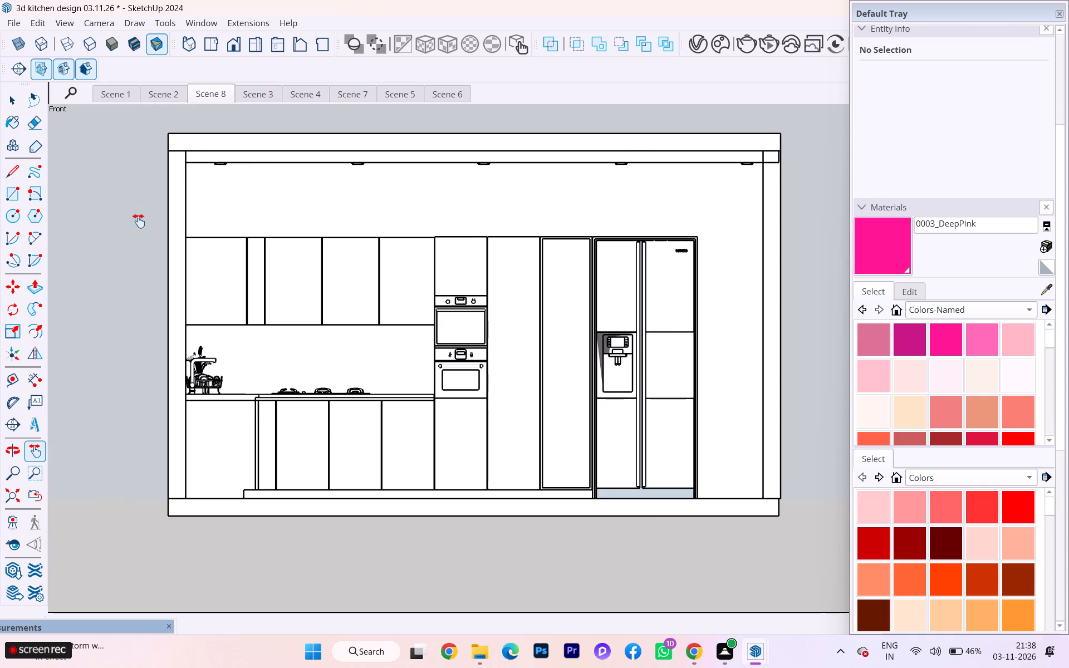
{"action": "scroll", "coordinate": [477, 234], "scroll_direction": "up", "scroll_amount": 2}
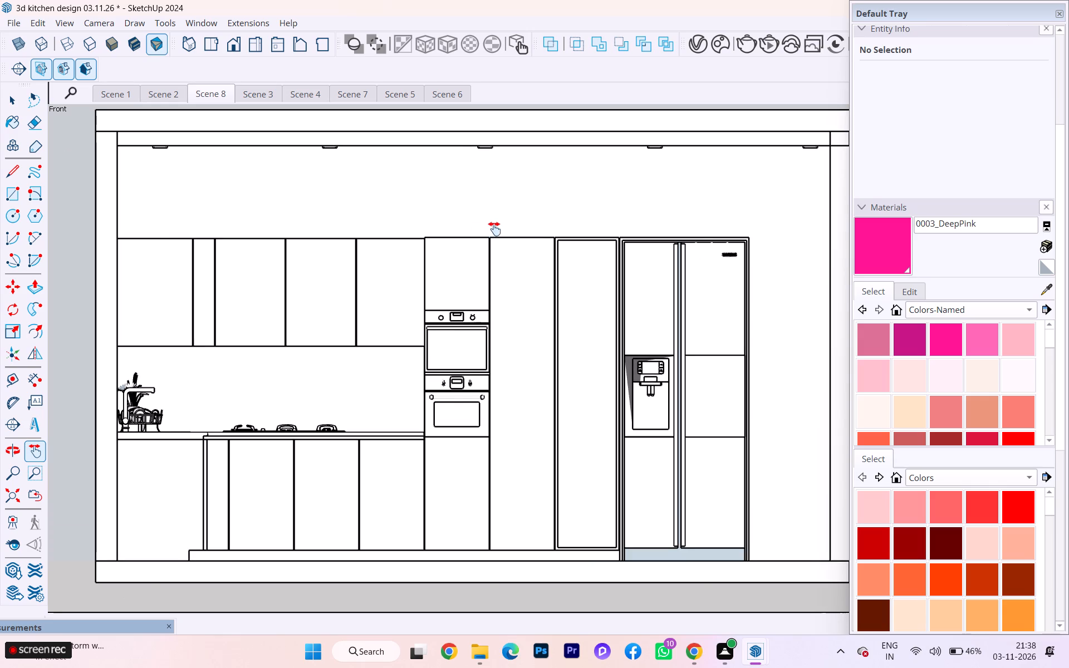
{"action": "scroll", "coordinate": [496, 229], "scroll_direction": "up", "scroll_amount": 1}
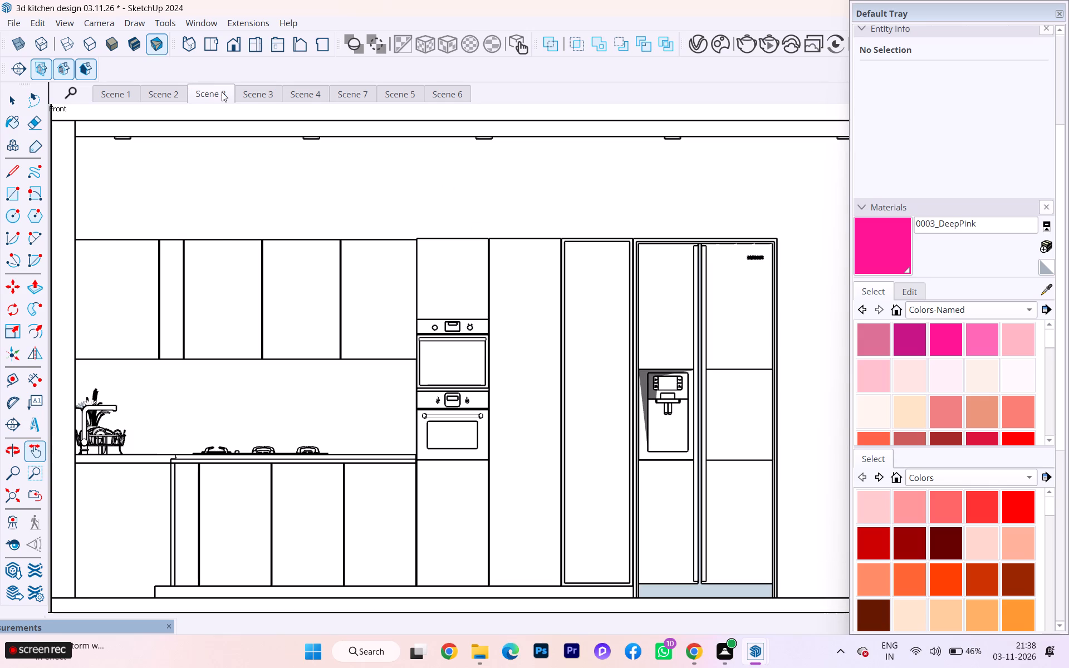
Update Scene 8 with the monochrome front elevation, saving the style changes as a new style.
{"action": "right_click", "coordinate": [222, 92]}
{"action": "left_click", "coordinate": [258, 153]}
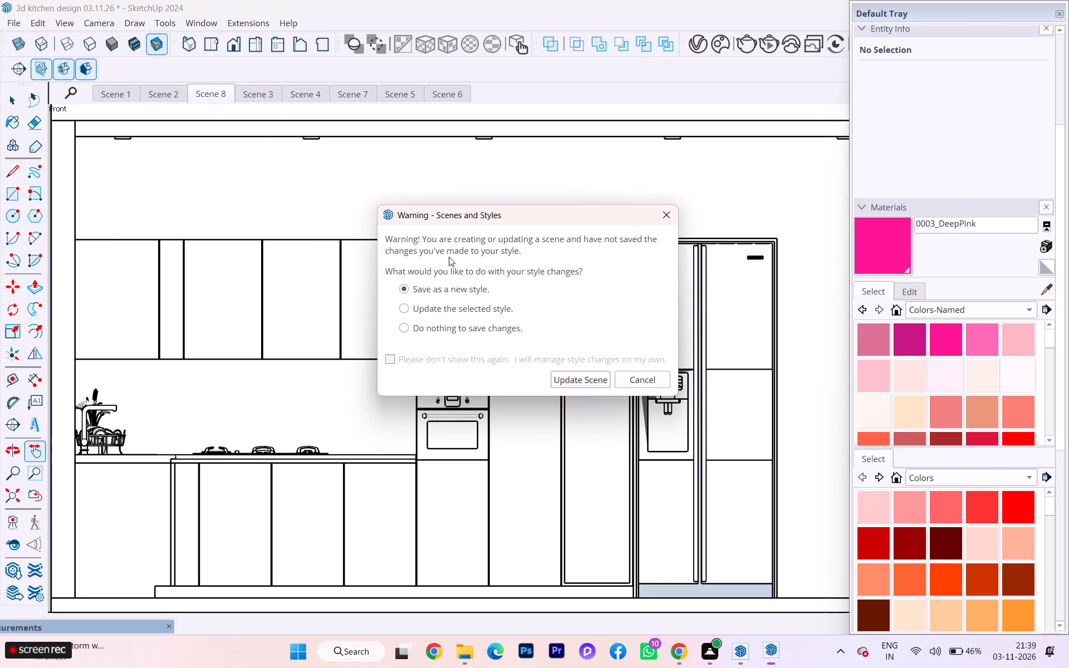
{"action": "left_click", "coordinate": [570, 375]}
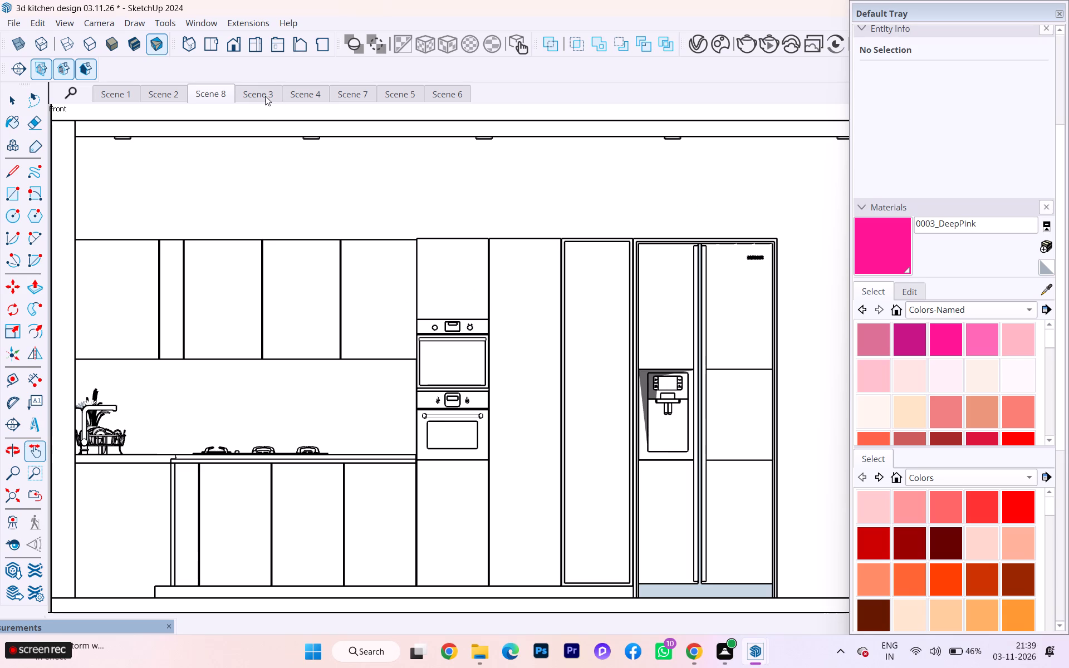
Review the saved views in order: Scene 3, Scene 4, Scene 7, Scene 5 and Scene 6.
{"action": "left_click", "coordinate": [261, 93]}
{"action": "left_click", "coordinate": [261, 92]}
{"action": "left_click", "coordinate": [241, 94]}
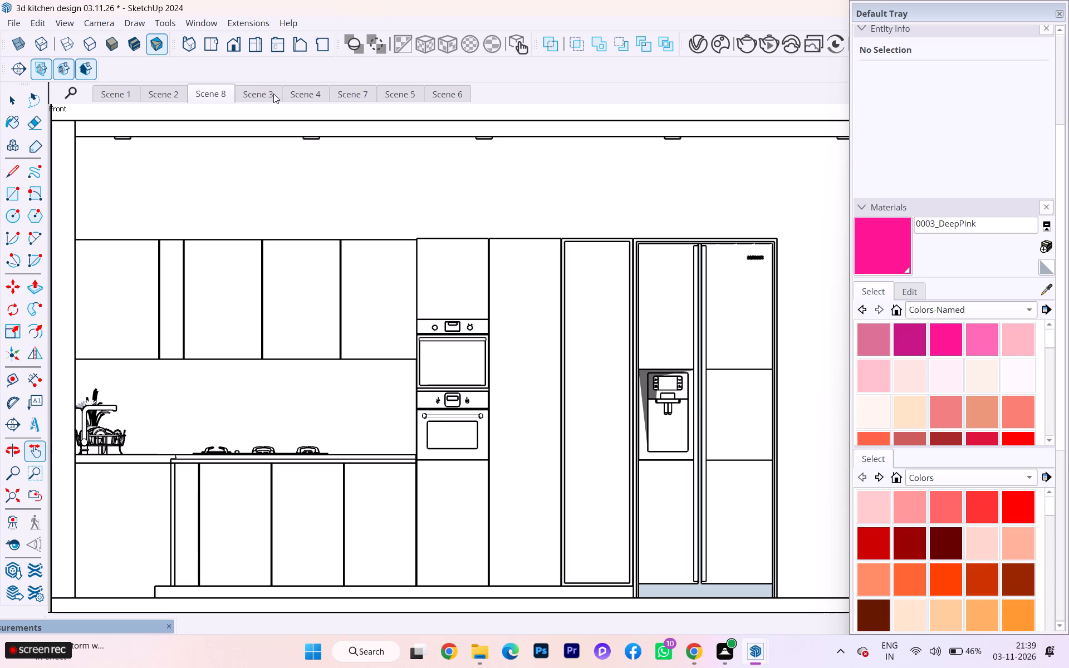
{"action": "double_click", "coordinate": [273, 94]}
{"action": "left_click", "coordinate": [262, 91]}
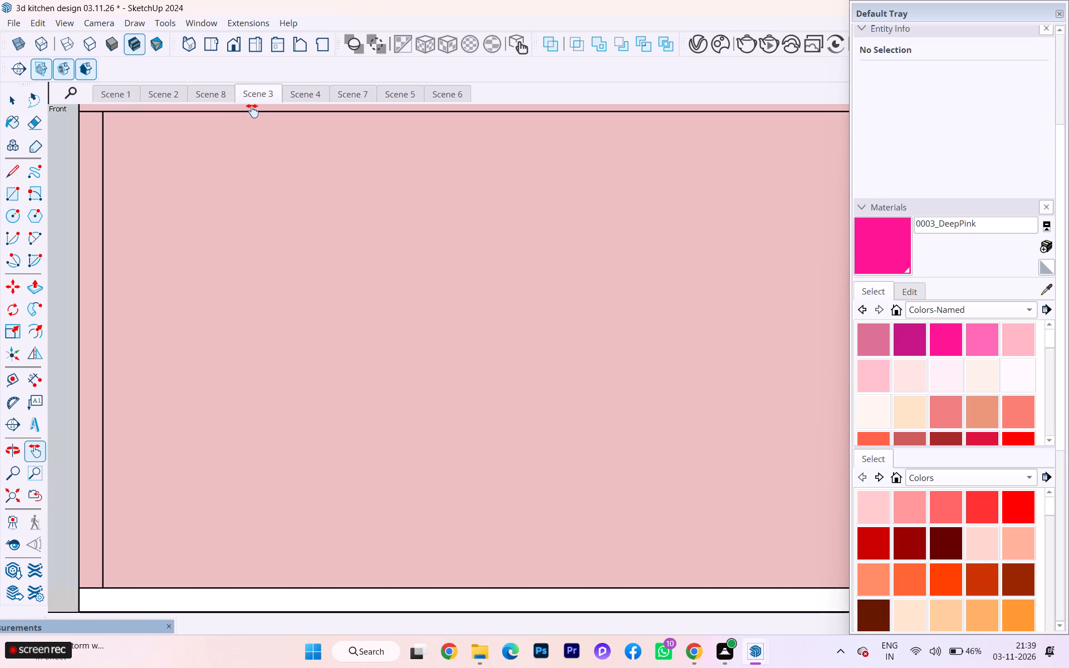
{"action": "left_click", "coordinate": [310, 90]}
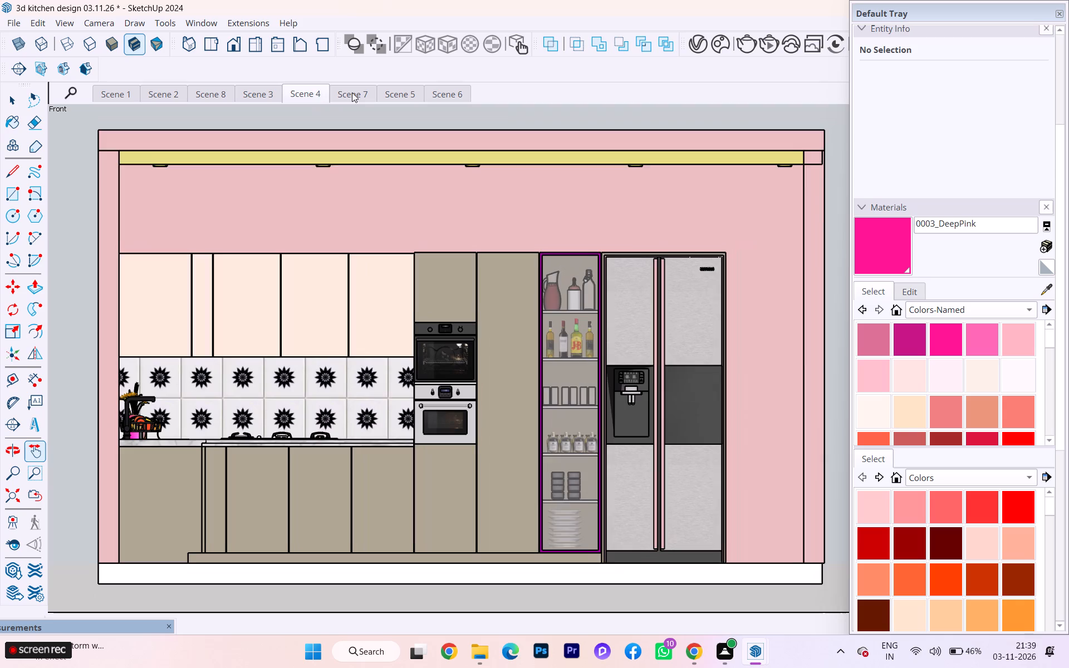
{"action": "left_click", "coordinate": [360, 93]}
{"action": "left_click", "coordinate": [357, 93]}
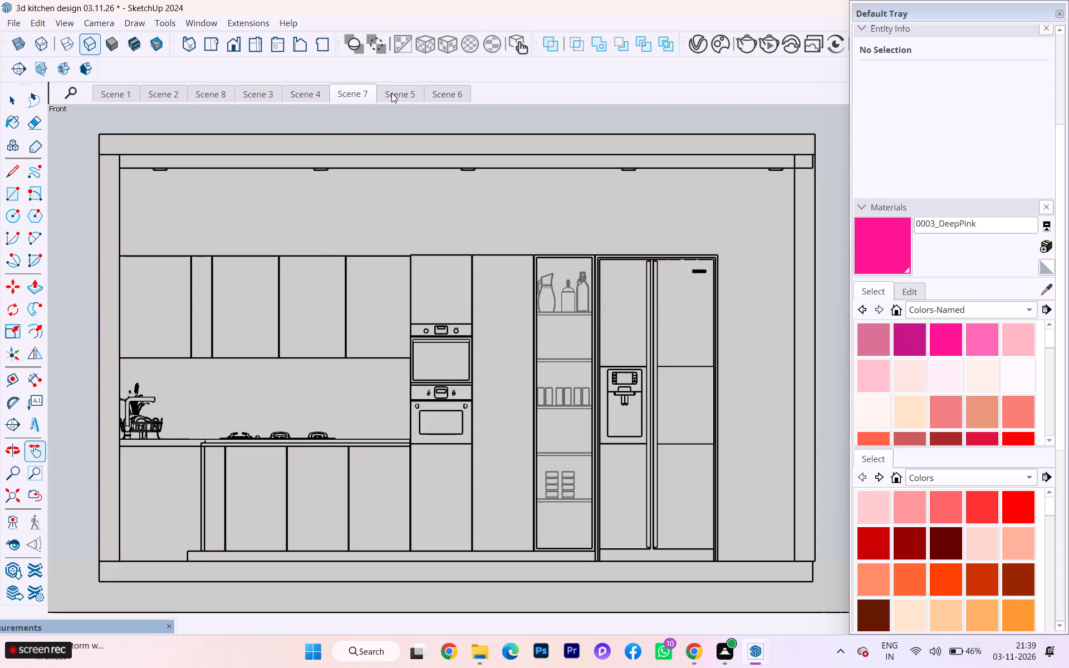
{"action": "left_click", "coordinate": [391, 93]}
{"action": "left_click", "coordinate": [411, 93]}
{"action": "double_click", "coordinate": [408, 95]}
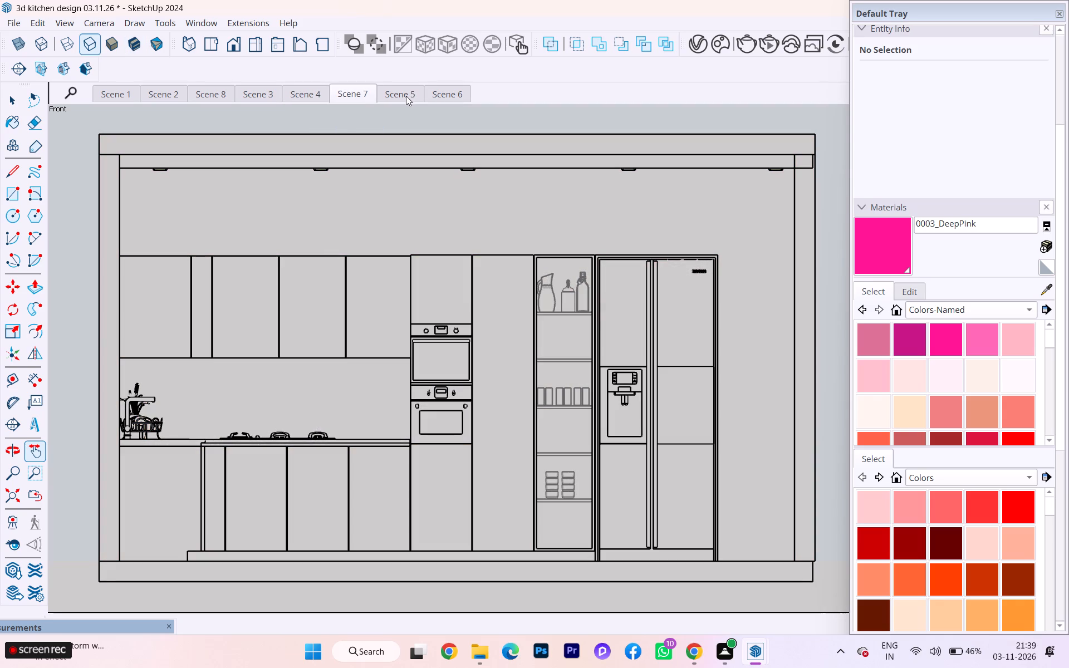
{"action": "left_click", "coordinate": [406, 96]}
{"action": "left_click", "coordinate": [452, 94]}
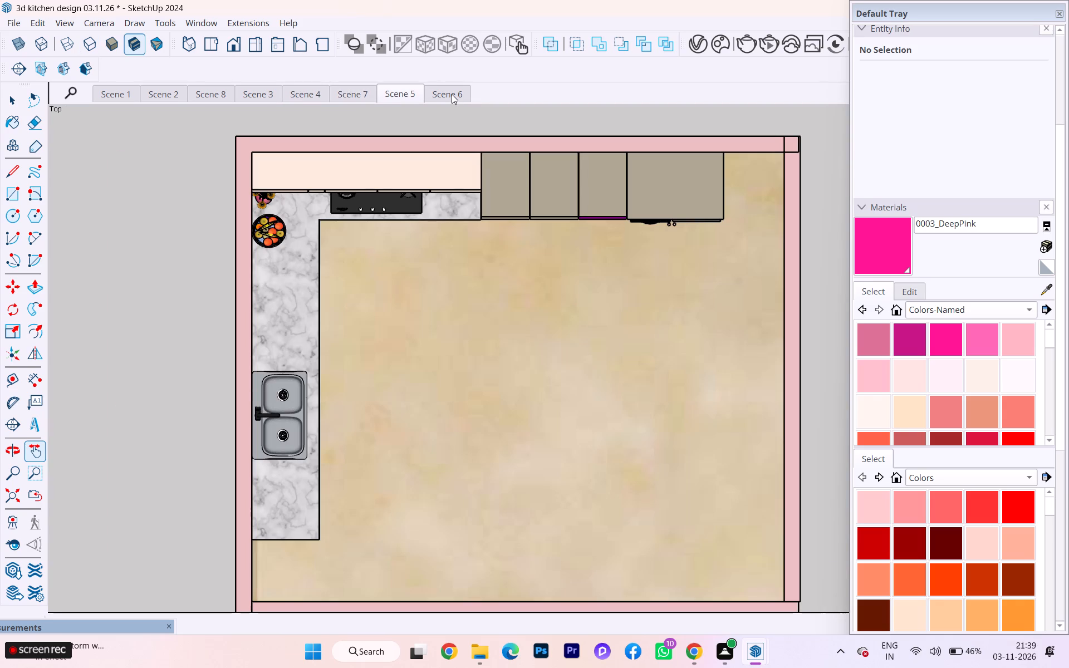
{"action": "double_click", "coordinate": [452, 94]}
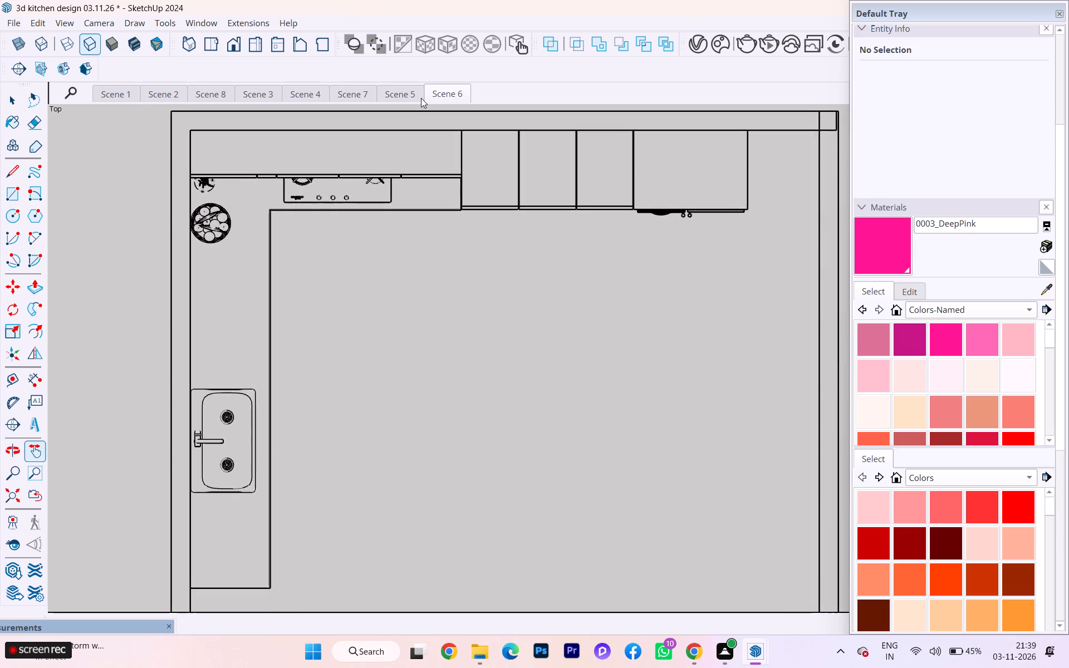
Review the saved views in reverse order: Scene 5, Scene 7, Scene 4, Scene 3, Scene 8, Scene 2 and Scene 1.
{"action": "left_click", "coordinate": [407, 96]}
{"action": "left_click", "coordinate": [407, 96]}
{"action": "left_click", "coordinate": [405, 95]}
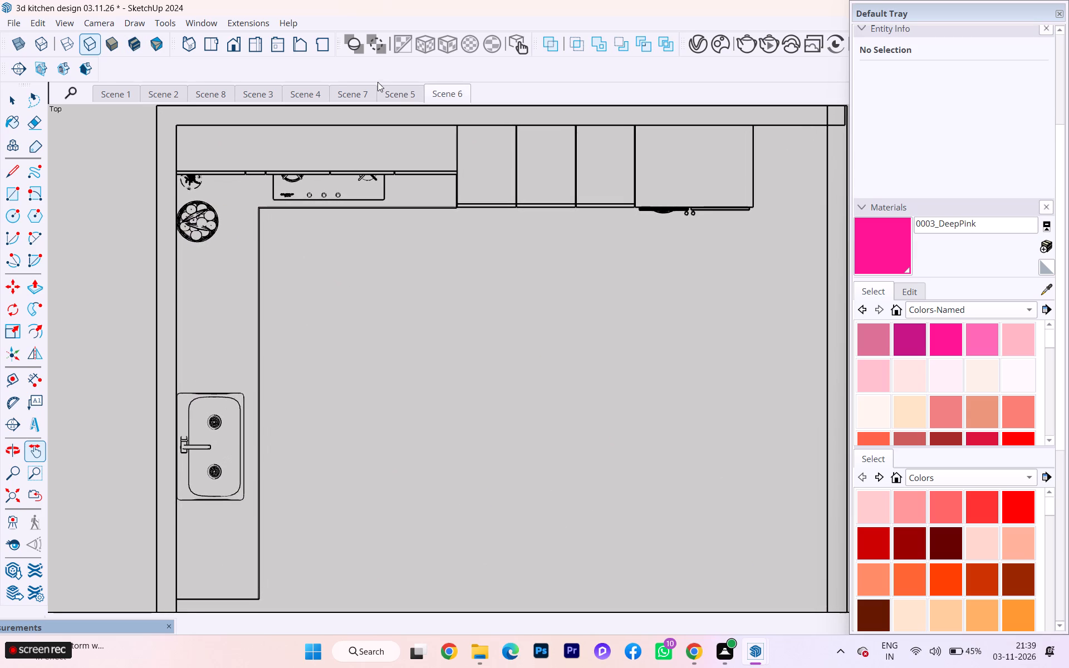
{"action": "left_click", "coordinate": [377, 82]}
{"action": "left_click", "coordinate": [359, 90]}
{"action": "left_click", "coordinate": [354, 92]}
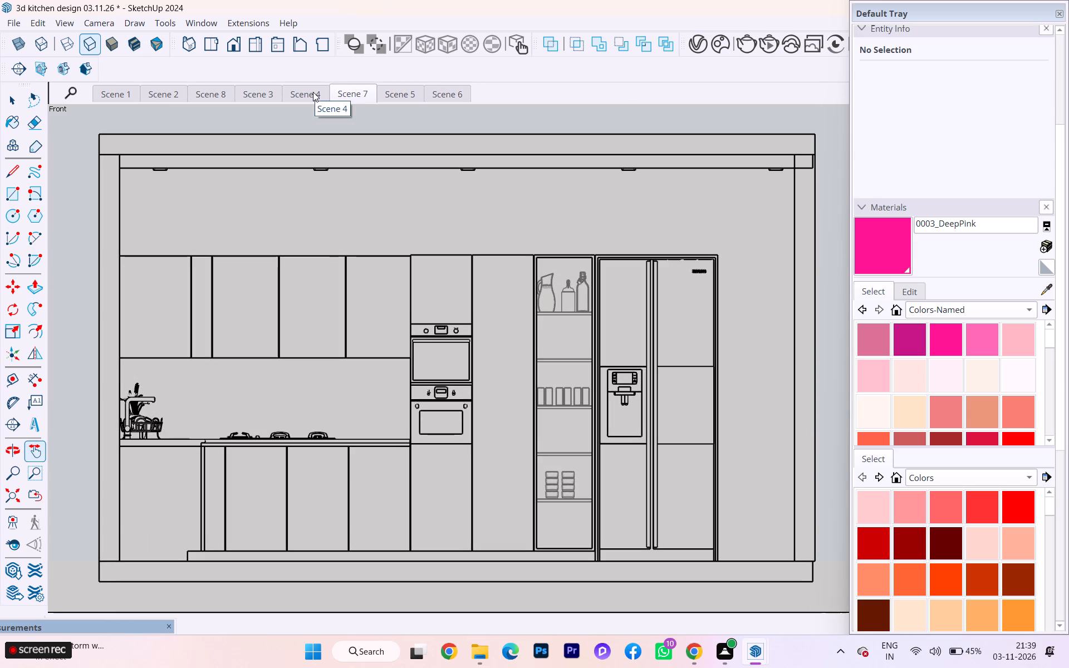
{"action": "left_click", "coordinate": [313, 92]}
{"action": "double_click", "coordinate": [312, 92]}
{"action": "double_click", "coordinate": [305, 92]}
{"action": "left_click", "coordinate": [291, 95]}
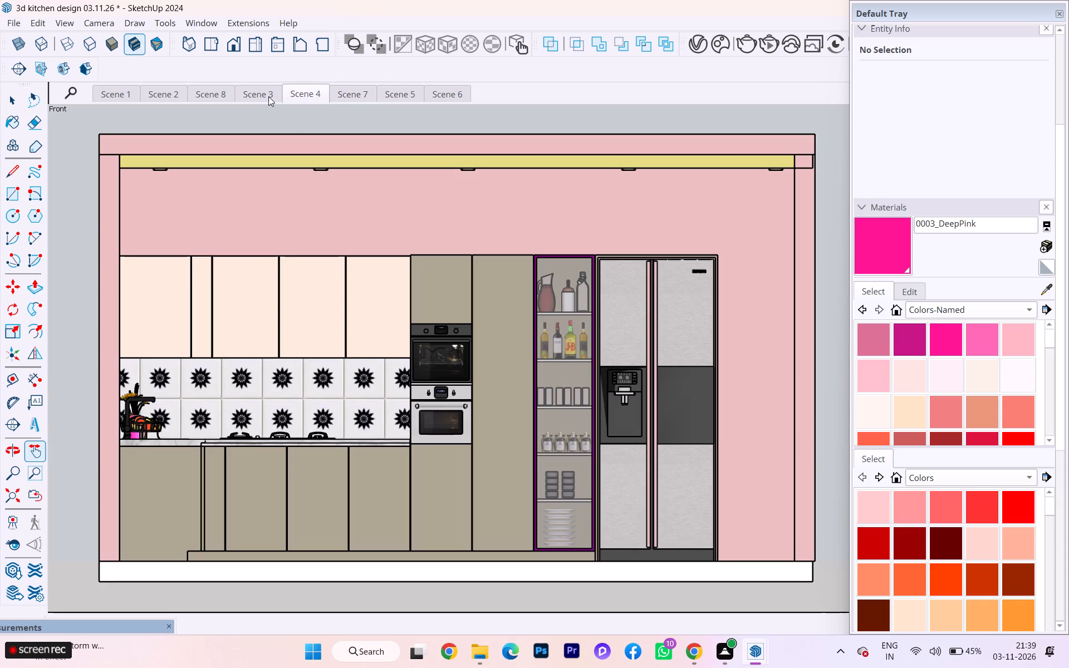
{"action": "left_click", "coordinate": [266, 94]}
{"action": "left_click", "coordinate": [217, 93]}
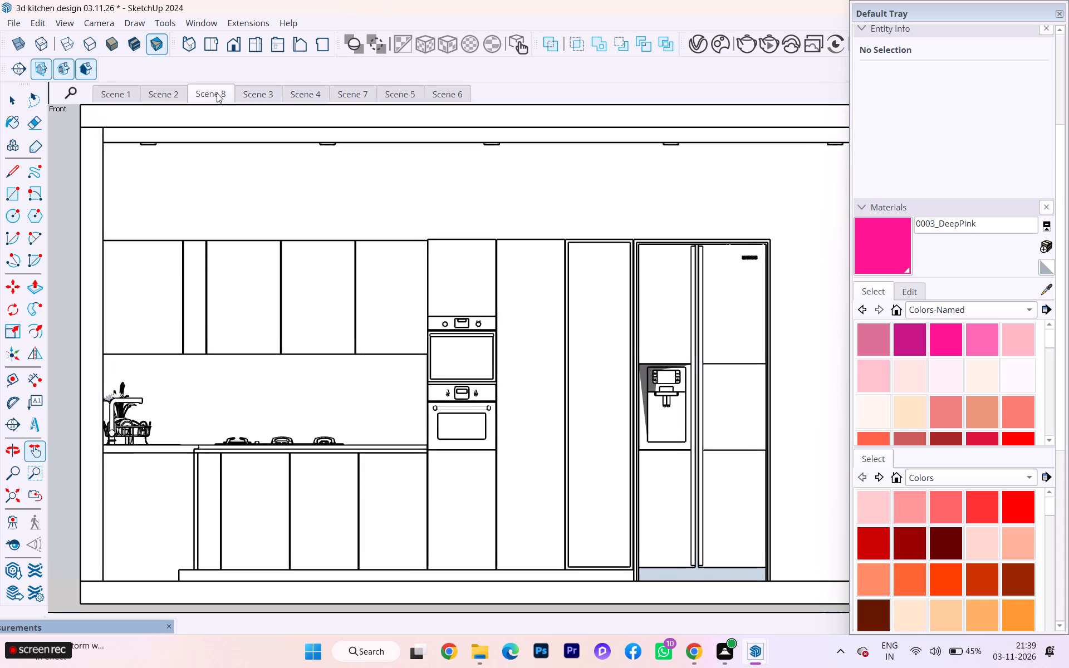
{"action": "left_click", "coordinate": [165, 93]}
{"action": "triple_click", "coordinate": [165, 93]}
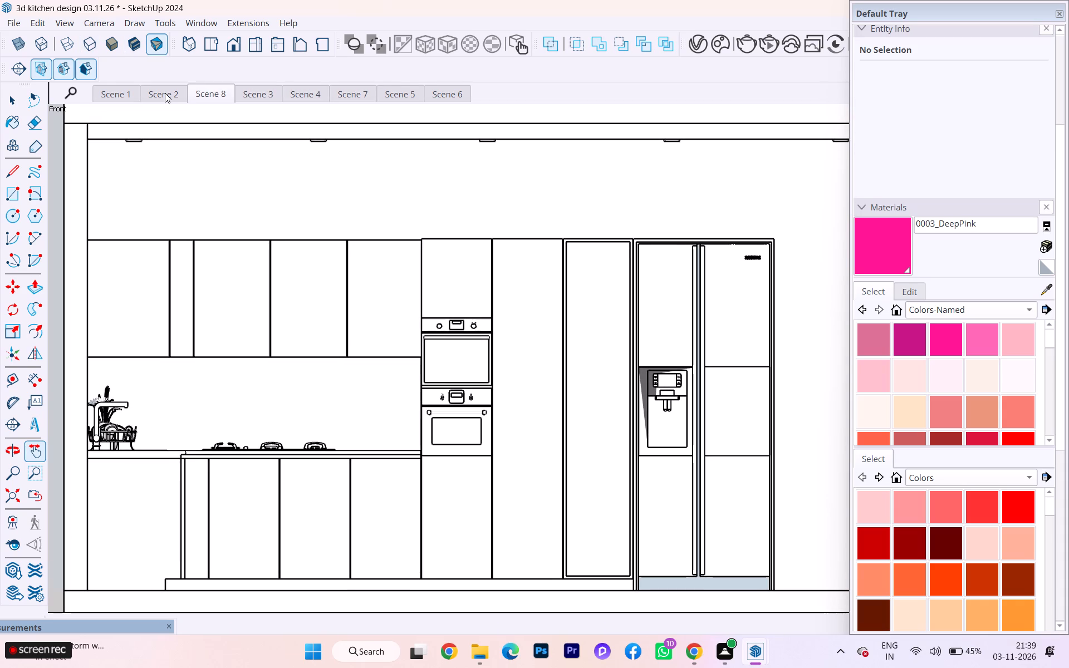
{"action": "left_click", "coordinate": [165, 94]}
{"action": "double_click", "coordinate": [164, 97]}
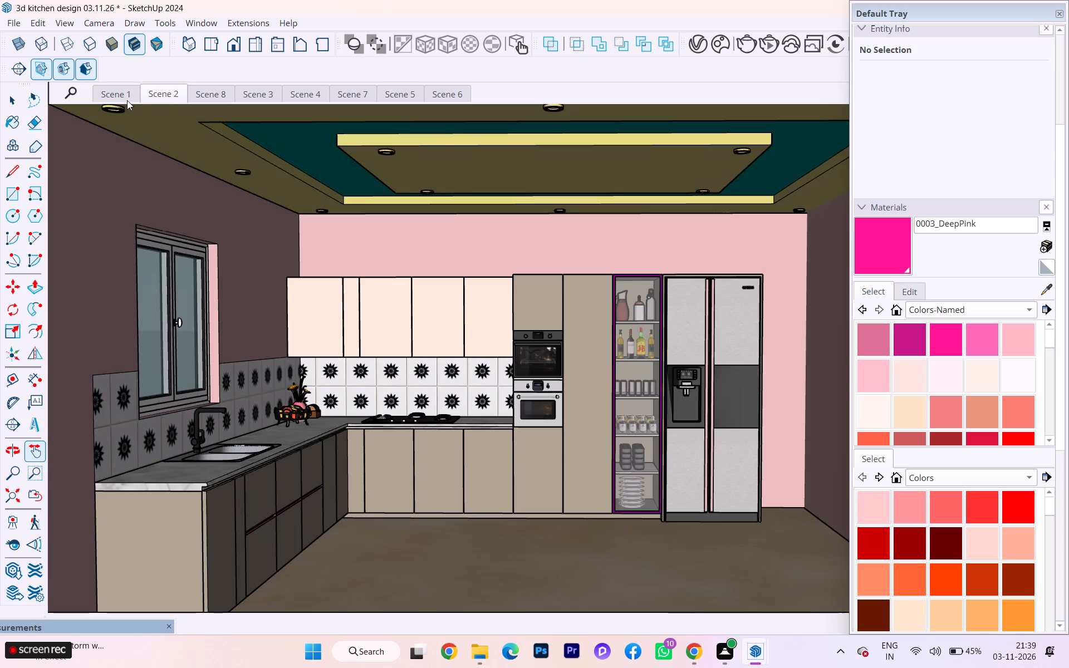
{"action": "left_click", "coordinate": [116, 96]}
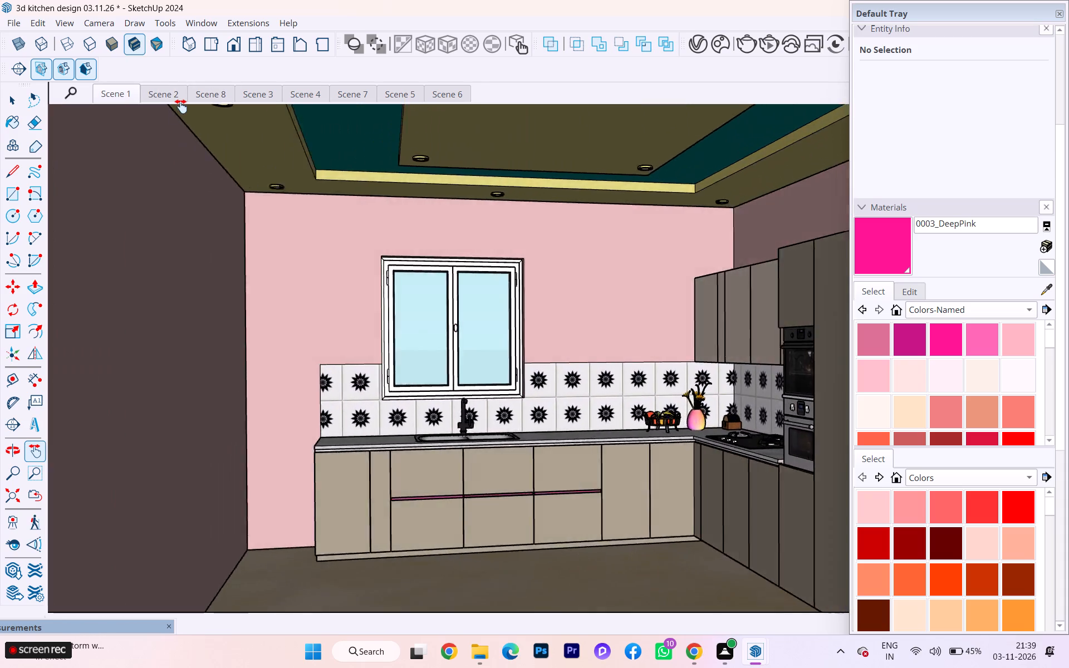
Update Scene 1 with a wider angled perspective showing the window wall, the sink counter and the tall units up to the refrigerator.
{"action": "scroll", "coordinate": [253, 176], "scroll_direction": "down", "scroll_amount": 2}
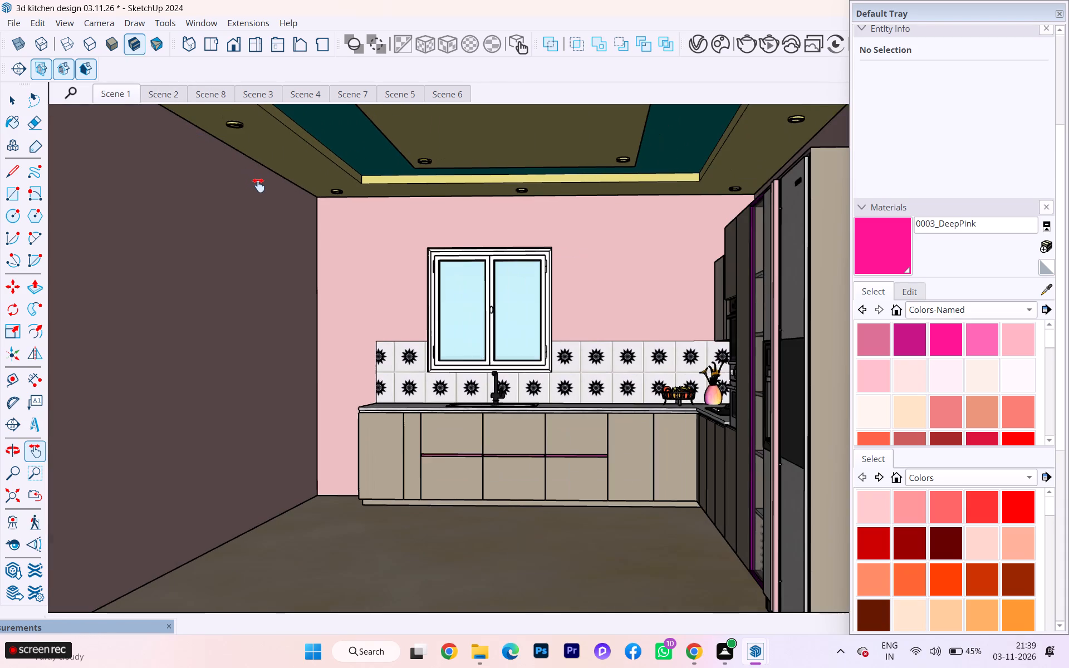
{"action": "scroll", "coordinate": [258, 185], "scroll_direction": "down", "scroll_amount": 3}
{"action": "middle_click_drag", "start_coordinate": [275, 213], "coordinate": [276, 214]}
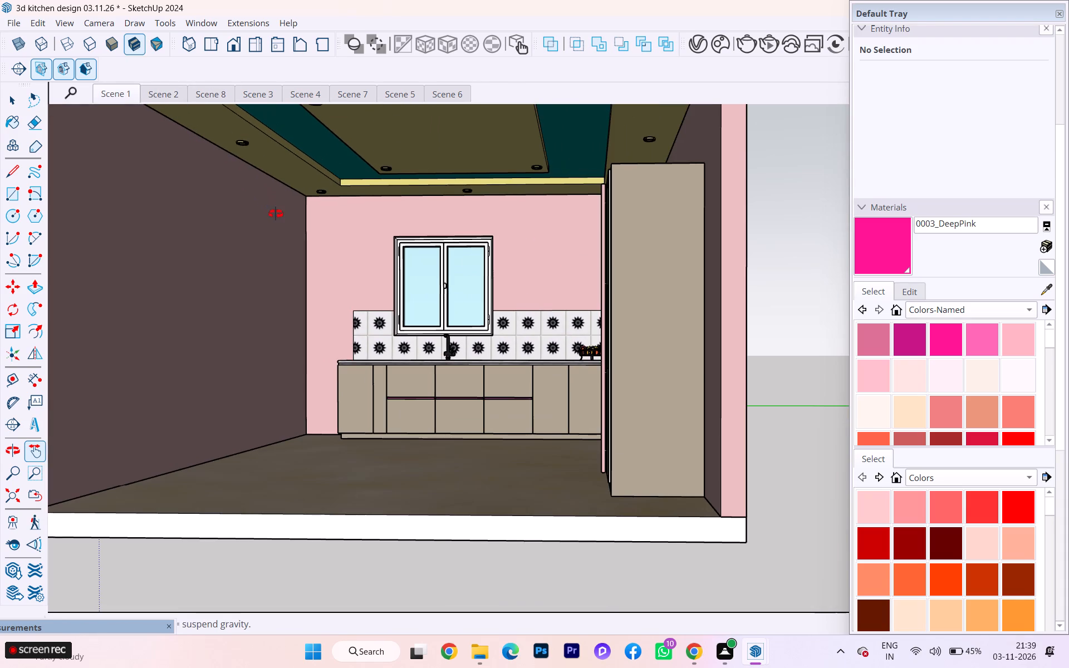
{"action": "middle_click_drag", "start_coordinate": [276, 214], "coordinate": [316, 247]}
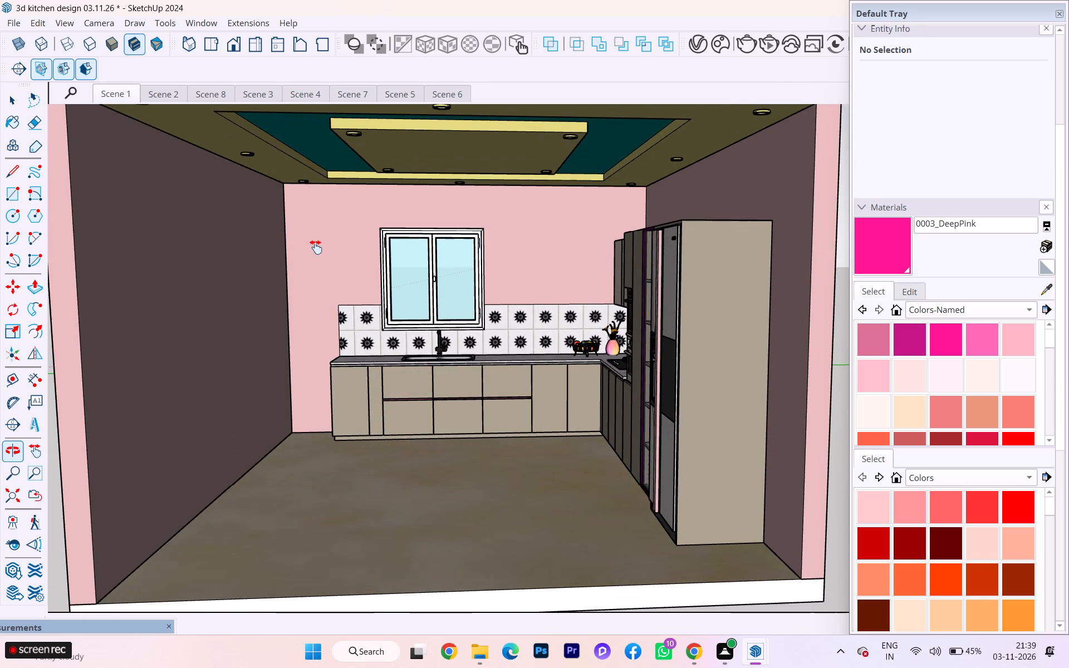
{"action": "scroll", "coordinate": [305, 240], "scroll_direction": "up", "scroll_amount": 1}
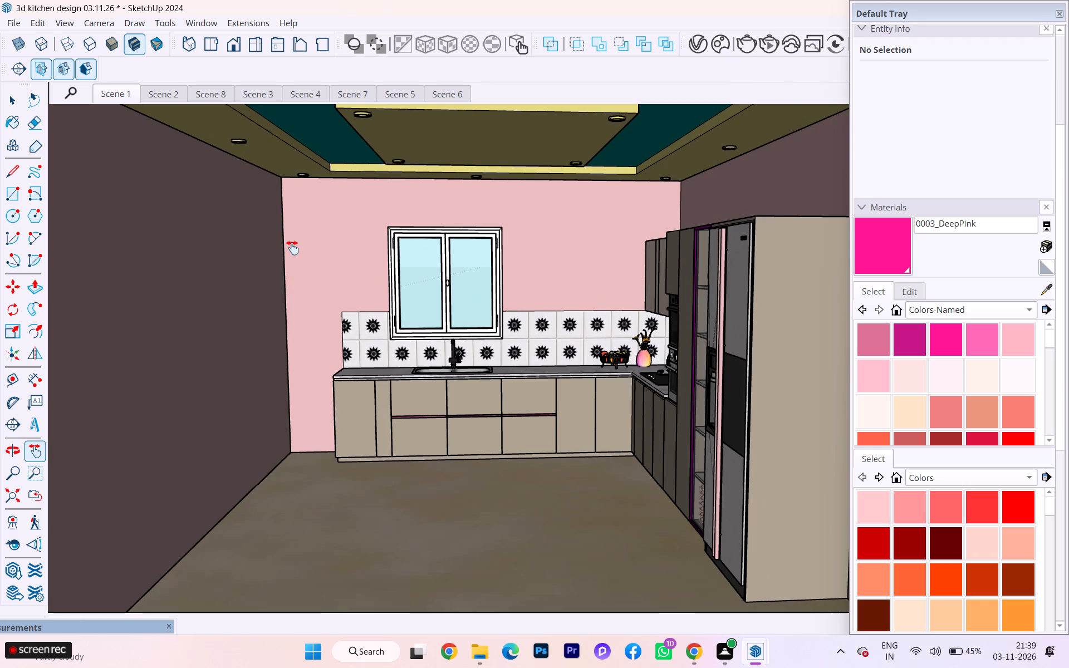
{"action": "scroll", "coordinate": [301, 252], "scroll_direction": "down", "scroll_amount": 1}
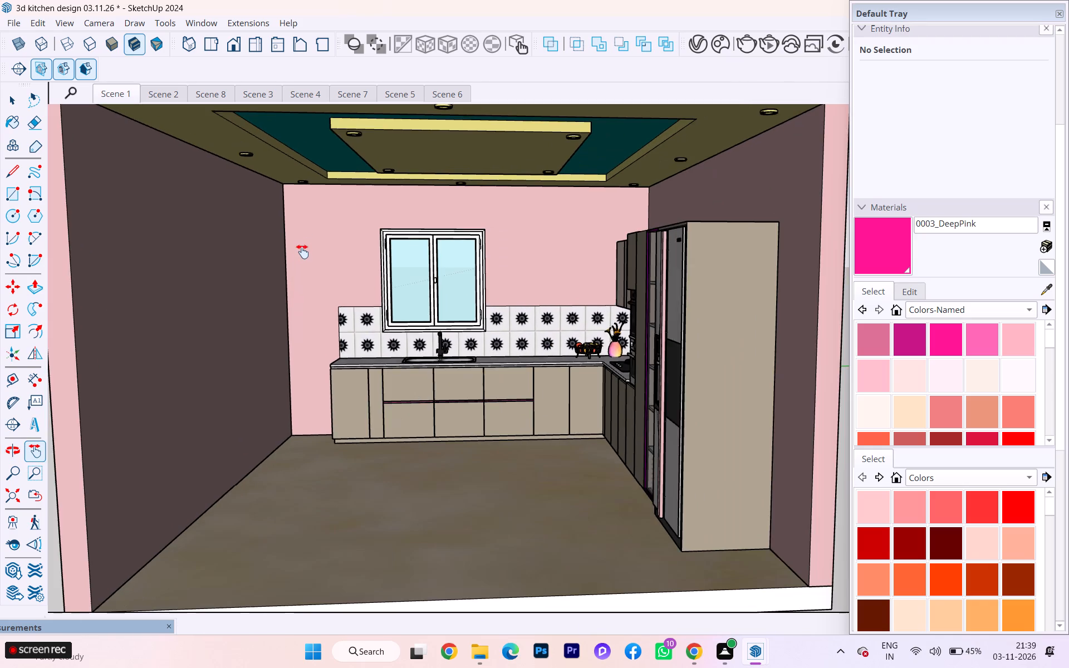
{"action": "middle_click_drag", "start_coordinate": [302, 252], "coordinate": [361, 247]}
{"action": "scroll", "coordinate": [361, 247], "scroll_direction": "up", "scroll_amount": 2}
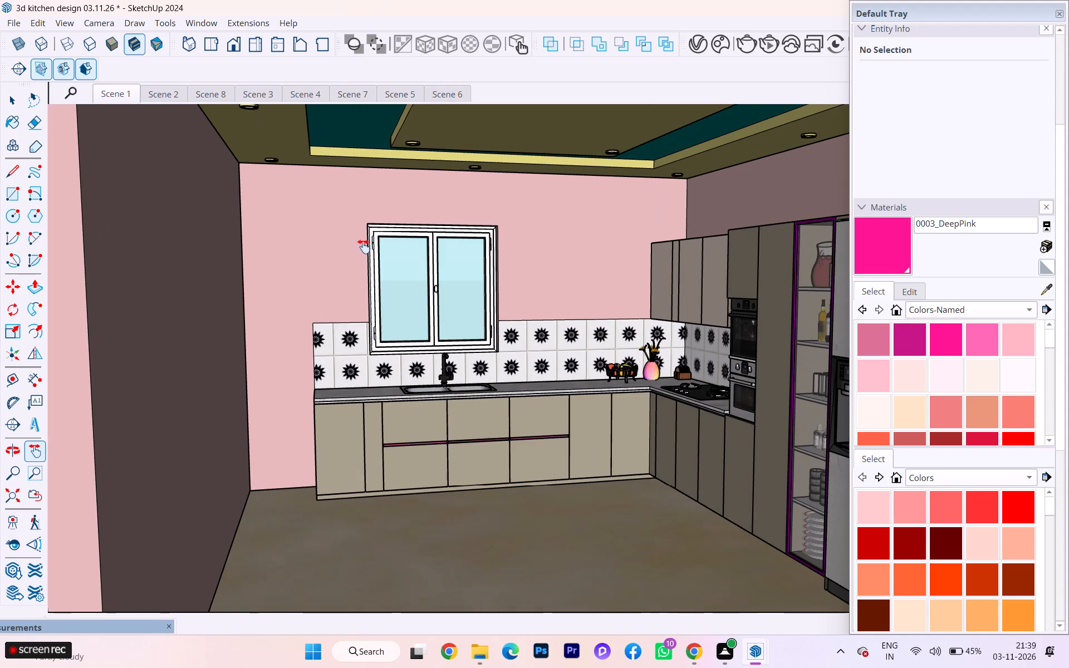
{"action": "middle_click_drag", "start_coordinate": [366, 249], "coordinate": [384, 247]}
{"action": "scroll", "coordinate": [297, 261], "scroll_direction": "down", "scroll_amount": 4}
{"action": "scroll", "coordinate": [448, 261], "scroll_direction": "up", "scroll_amount": 2}
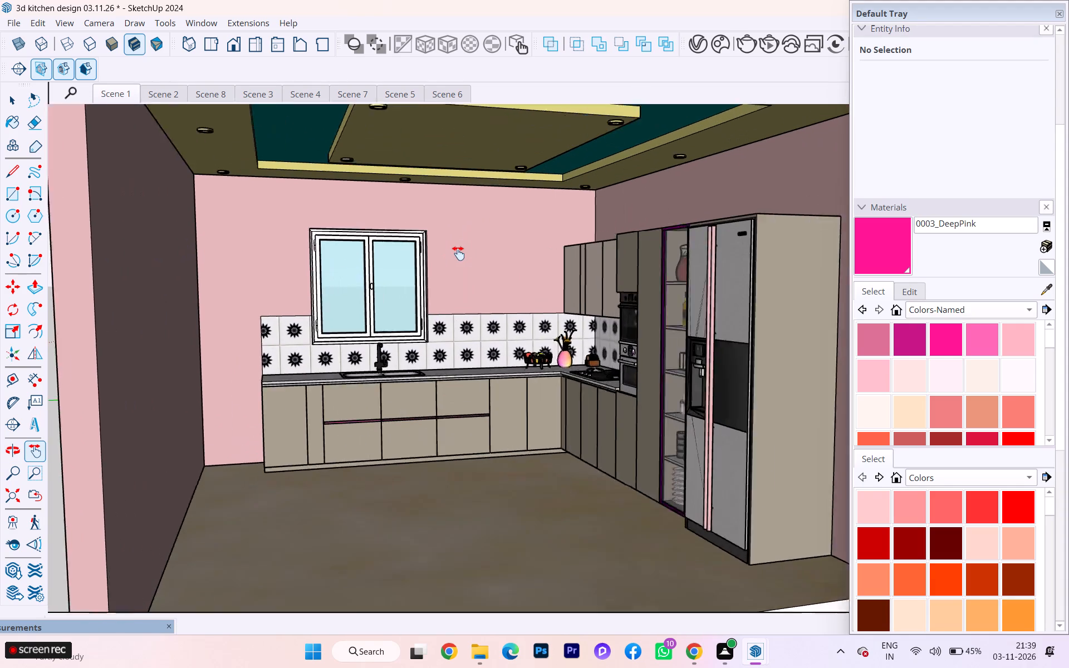
{"action": "scroll", "coordinate": [458, 253], "scroll_direction": "up", "scroll_amount": 1}
{"action": "middle_click_drag", "start_coordinate": [460, 252], "coordinate": [476, 243]}
{"action": "scroll", "coordinate": [248, 250], "scroll_direction": "down", "scroll_amount": 1}
{"action": "middle_click_drag", "start_coordinate": [499, 269], "coordinate": [532, 264]}
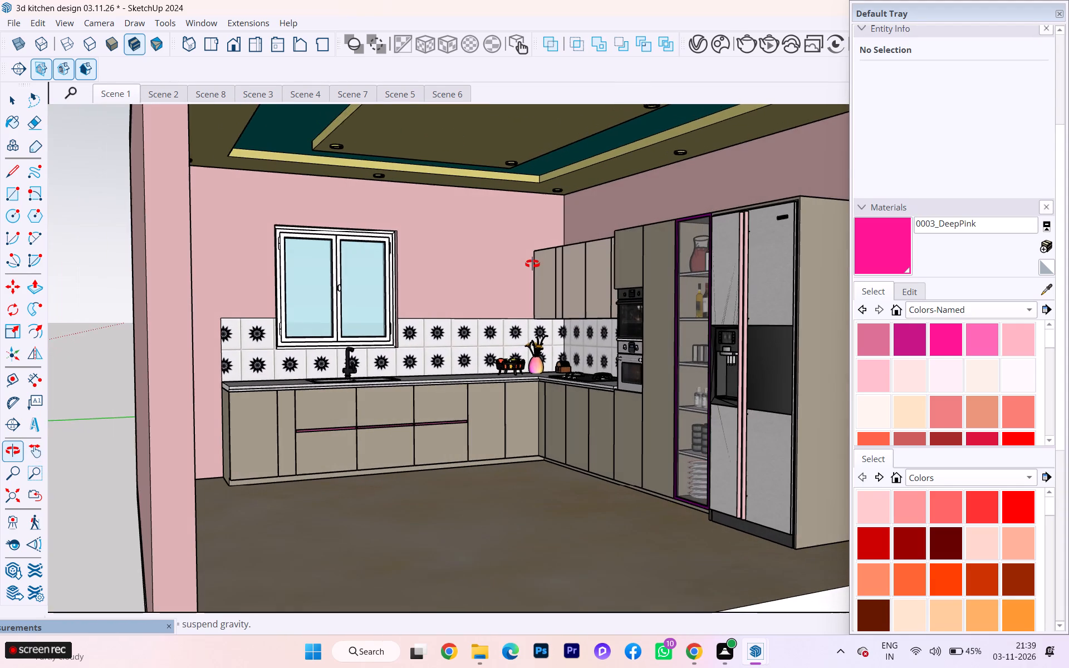
{"action": "middle_click_drag", "start_coordinate": [532, 264], "coordinate": [521, 263]}
{"action": "scroll", "coordinate": [521, 262], "scroll_direction": "up", "scroll_amount": 2}
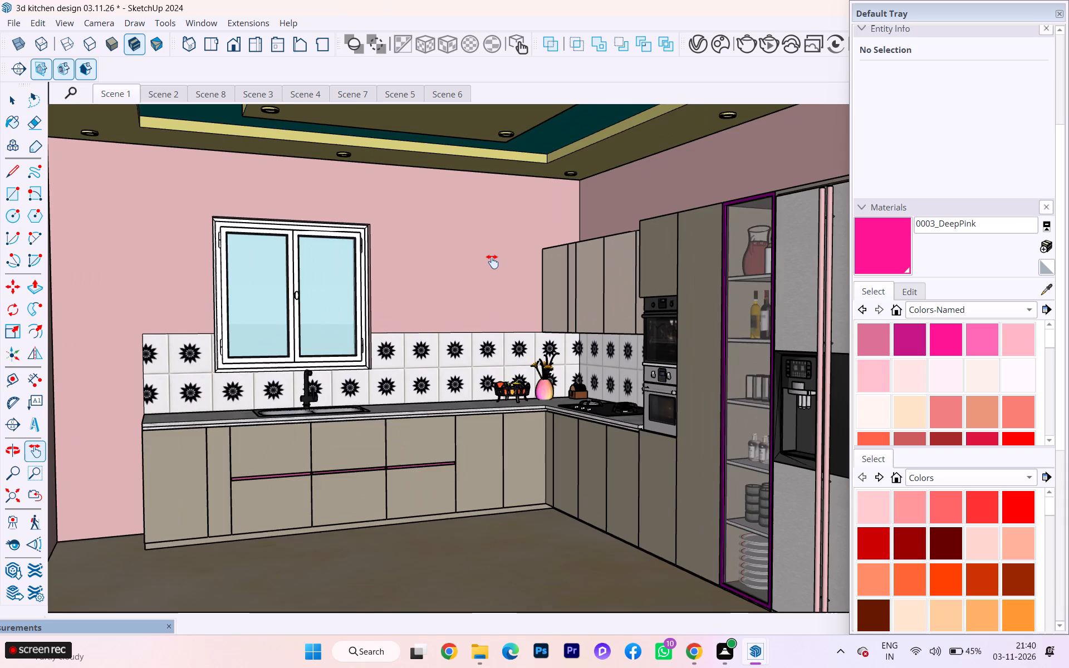
{"action": "scroll", "coordinate": [492, 262], "scroll_direction": "down", "scroll_amount": 2}
{"action": "scroll", "coordinate": [592, 250], "scroll_direction": "up", "scroll_amount": 2}
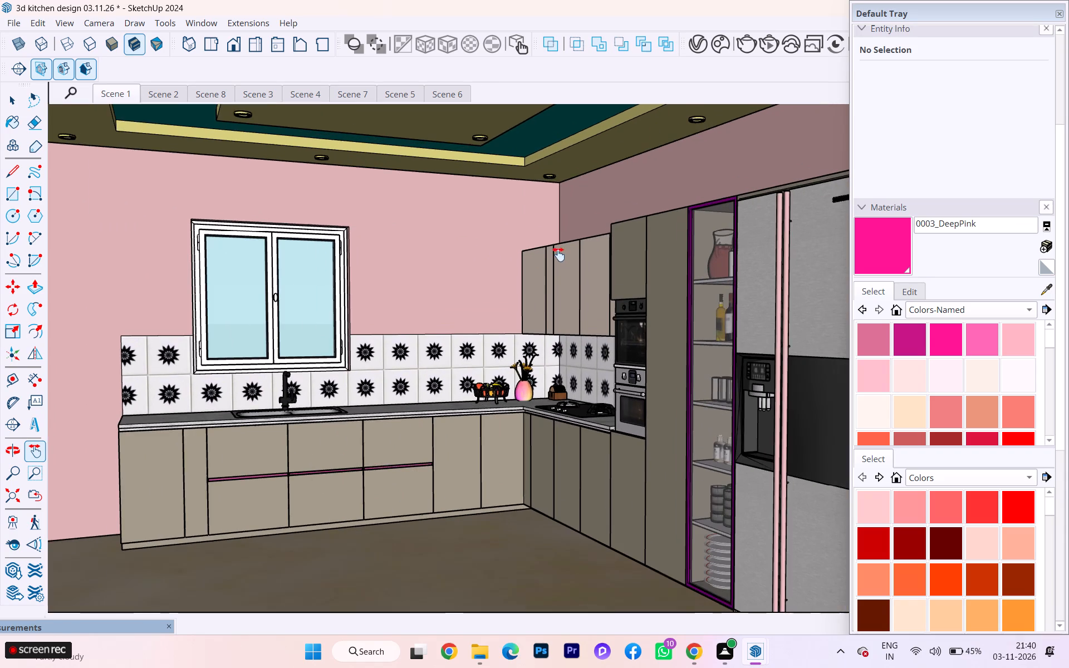
{"action": "scroll", "coordinate": [554, 255], "scroll_direction": "down", "scroll_amount": 1}
{"action": "middle_click_drag", "start_coordinate": [553, 255], "coordinate": [543, 256]}
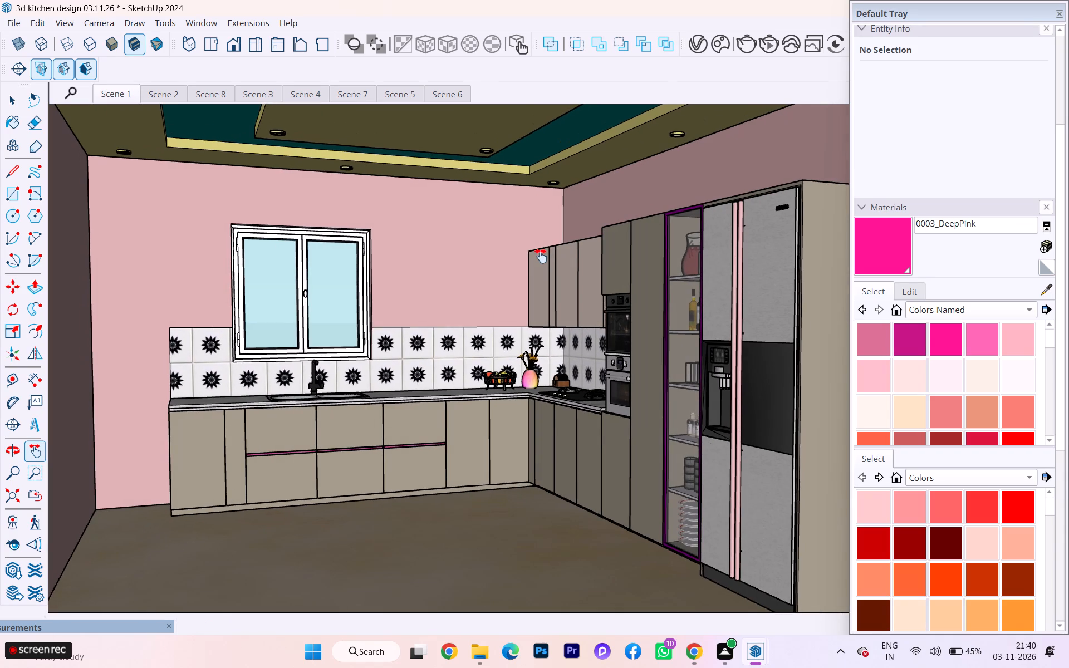
{"action": "scroll", "coordinate": [541, 256], "scroll_direction": "up", "scroll_amount": 1}
{"action": "scroll", "coordinate": [541, 256], "scroll_direction": "down", "scroll_amount": 1}
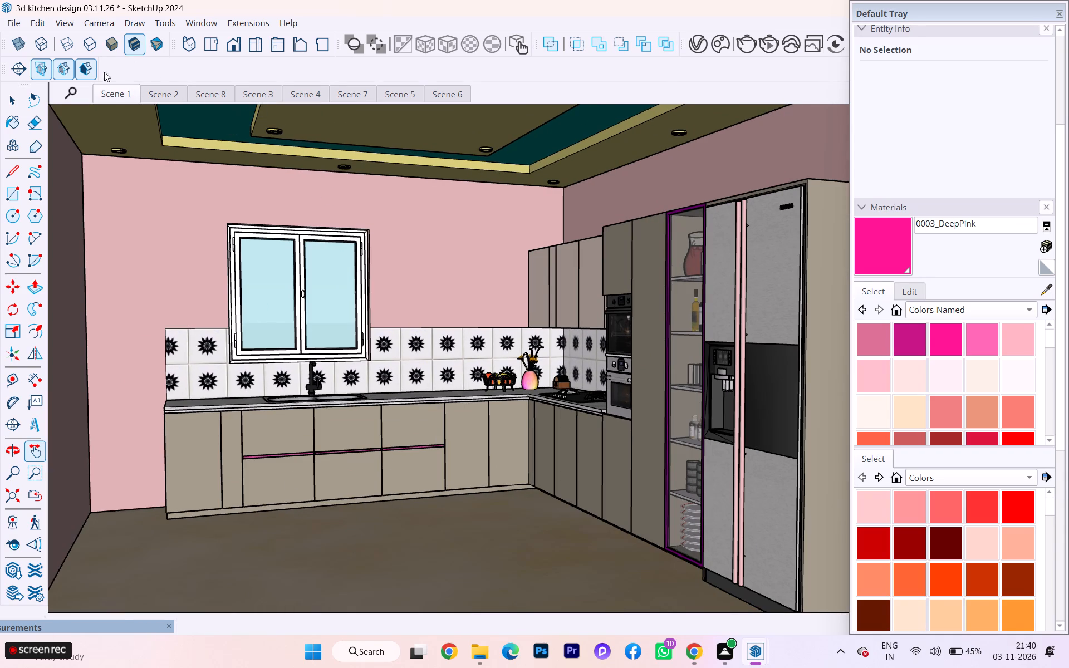
{"action": "right_click", "coordinate": [111, 91]}
{"action": "left_click", "coordinate": [165, 152]}
Check the updated Scene 1 by moving the camera away to an outside view of the room and recalling the scene.
{"action": "scroll", "coordinate": [567, 264], "scroll_direction": "down", "scroll_amount": 4}
{"action": "middle_click_drag", "start_coordinate": [506, 299], "coordinate": [472, 288]}
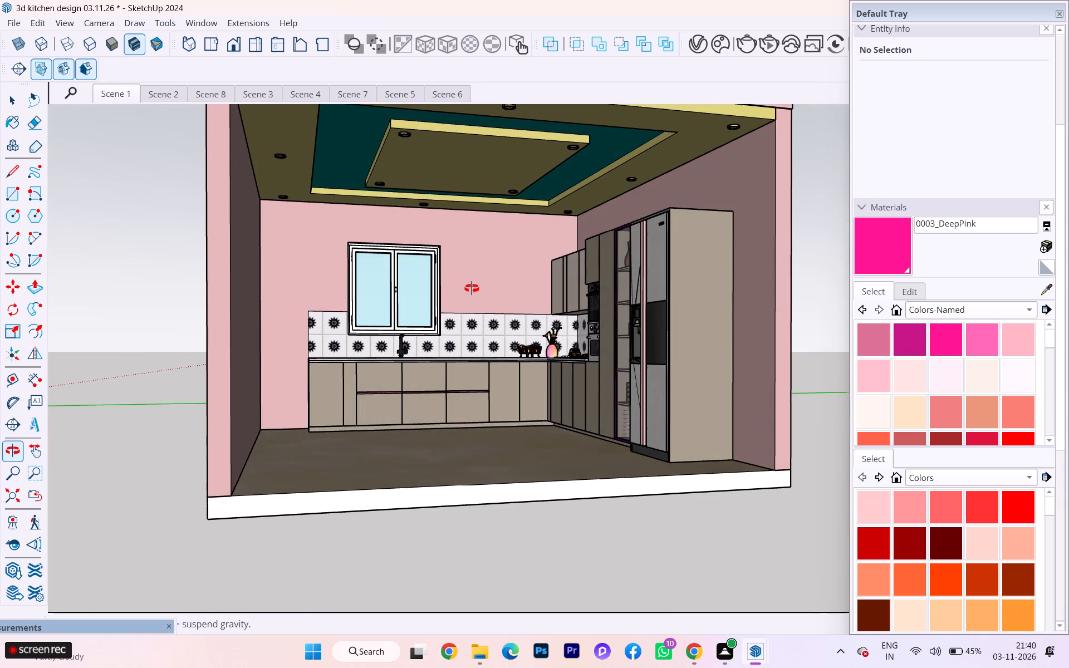
{"action": "middle_click_drag", "start_coordinate": [472, 288], "coordinate": [437, 343]}
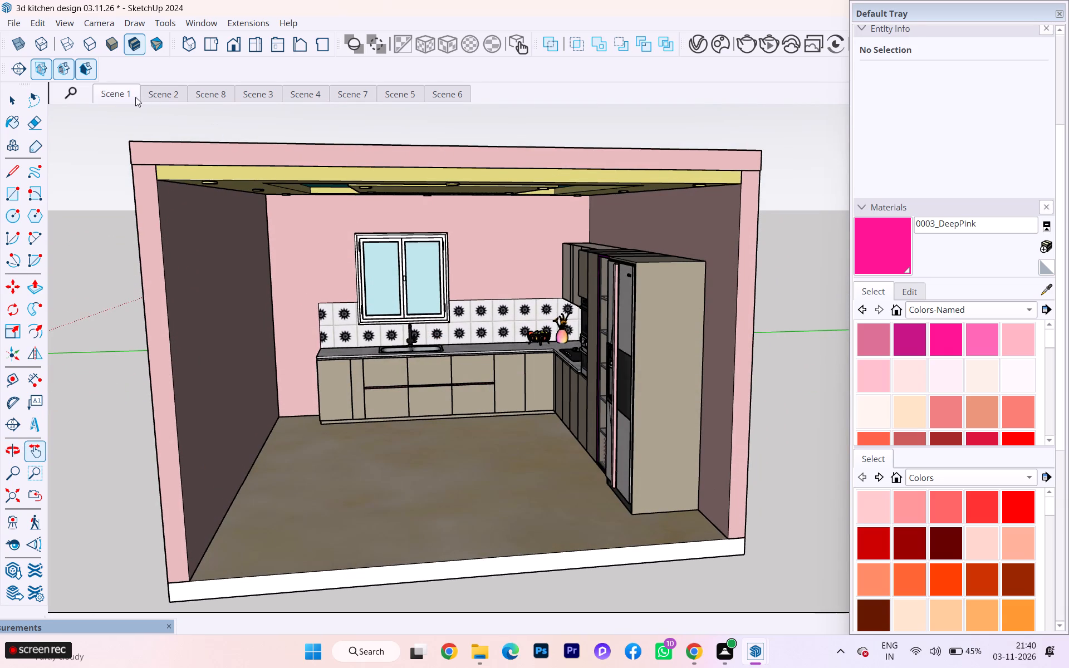
{"action": "left_click", "coordinate": [158, 95]}
{"action": "left_click", "coordinate": [117, 96]}
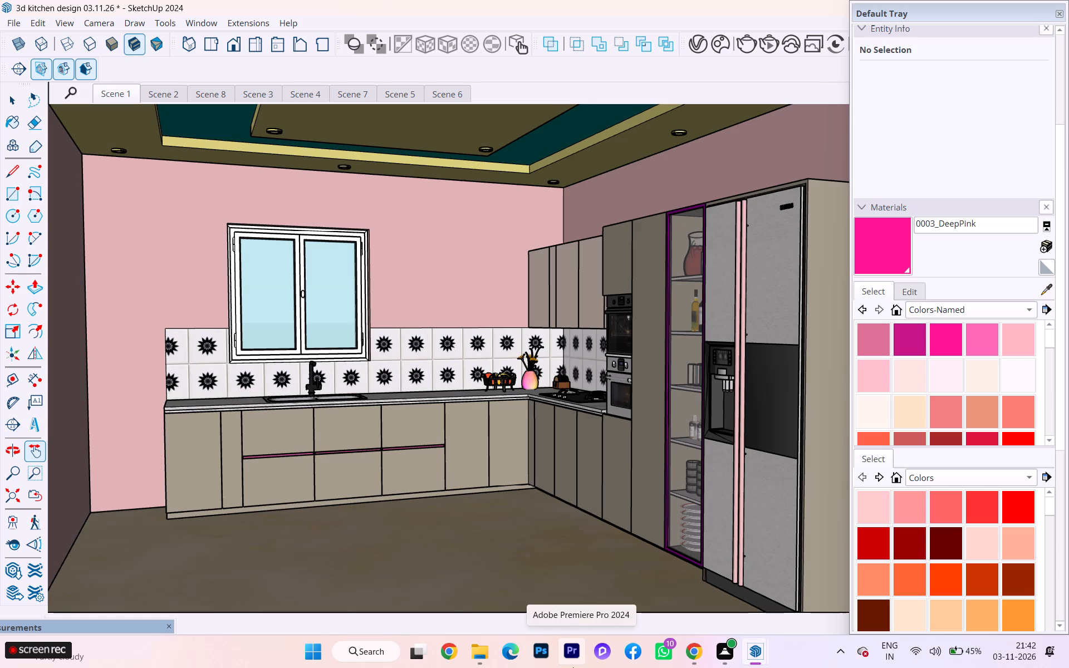
Look at the room from outside, check Scenes 2, 8 and 3, and finish on Scene 1 using the scene search list.
{"action": "scroll", "coordinate": [615, 564], "scroll_direction": "down", "scroll_amount": 4}
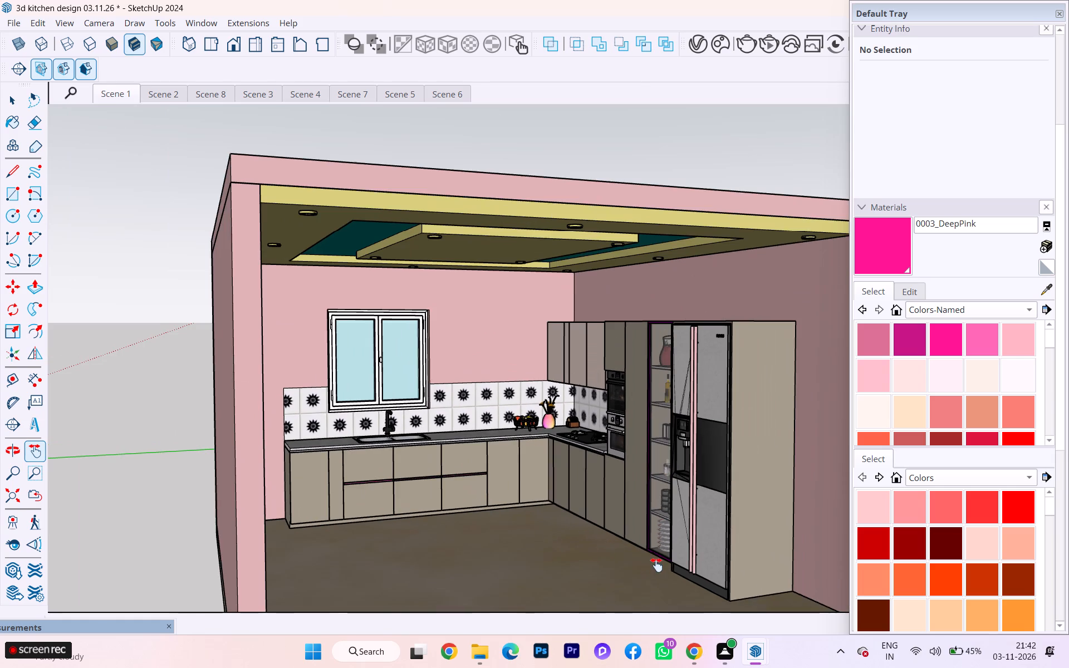
{"action": "middle_click_drag", "start_coordinate": [585, 569], "coordinate": [543, 569]}
{"action": "scroll", "coordinate": [635, 533], "scroll_direction": "down", "scroll_amount": 1}
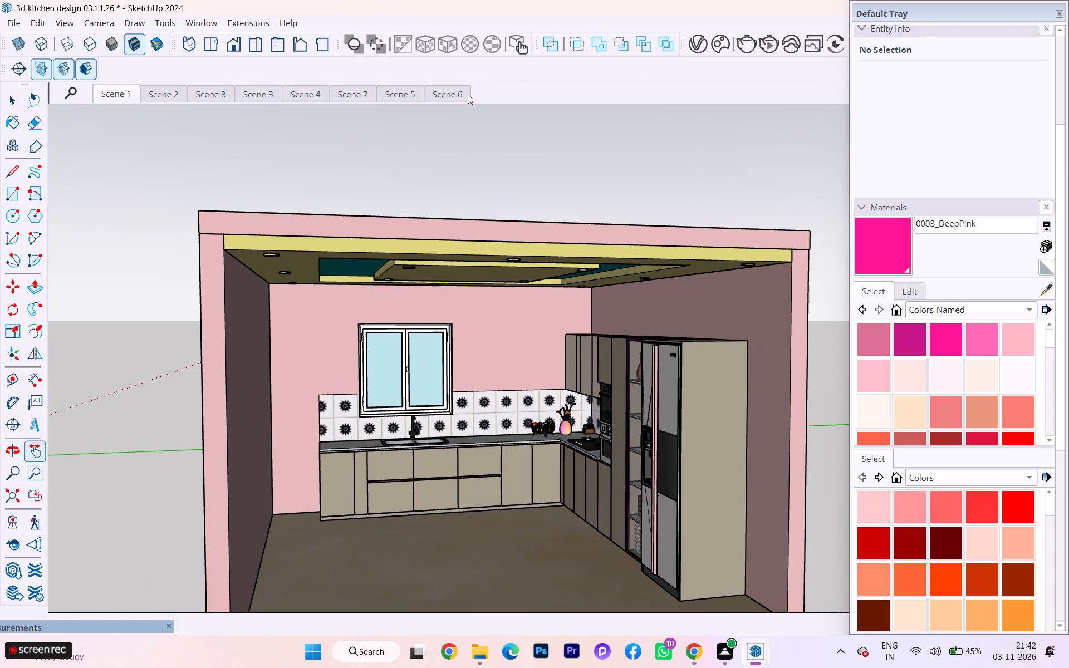
{"action": "scroll", "coordinate": [482, 145], "scroll_direction": "down", "scroll_amount": 1}
{"action": "scroll", "coordinate": [620, 451], "scroll_direction": "up", "scroll_amount": 2}
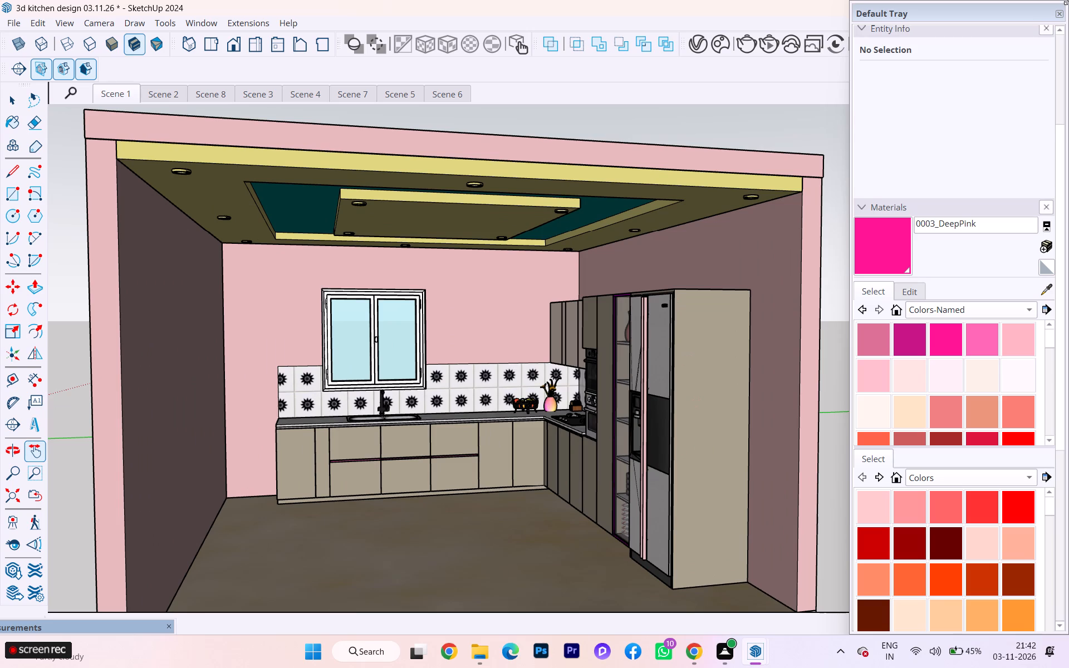
{"action": "left_click", "coordinate": [169, 97]}
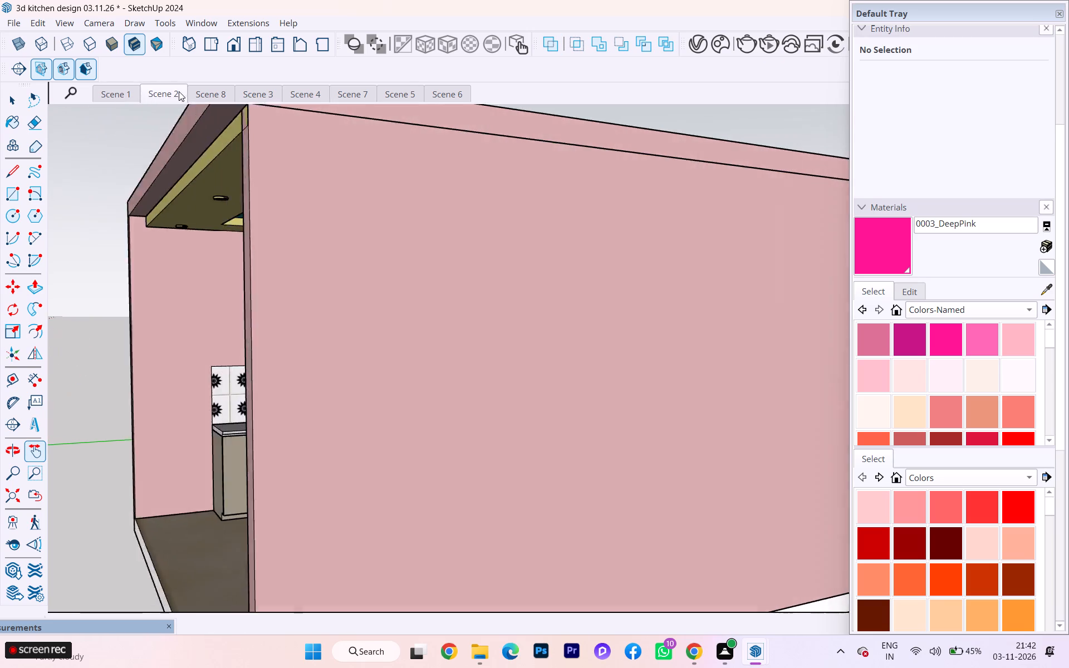
{"action": "left_click", "coordinate": [210, 90]}
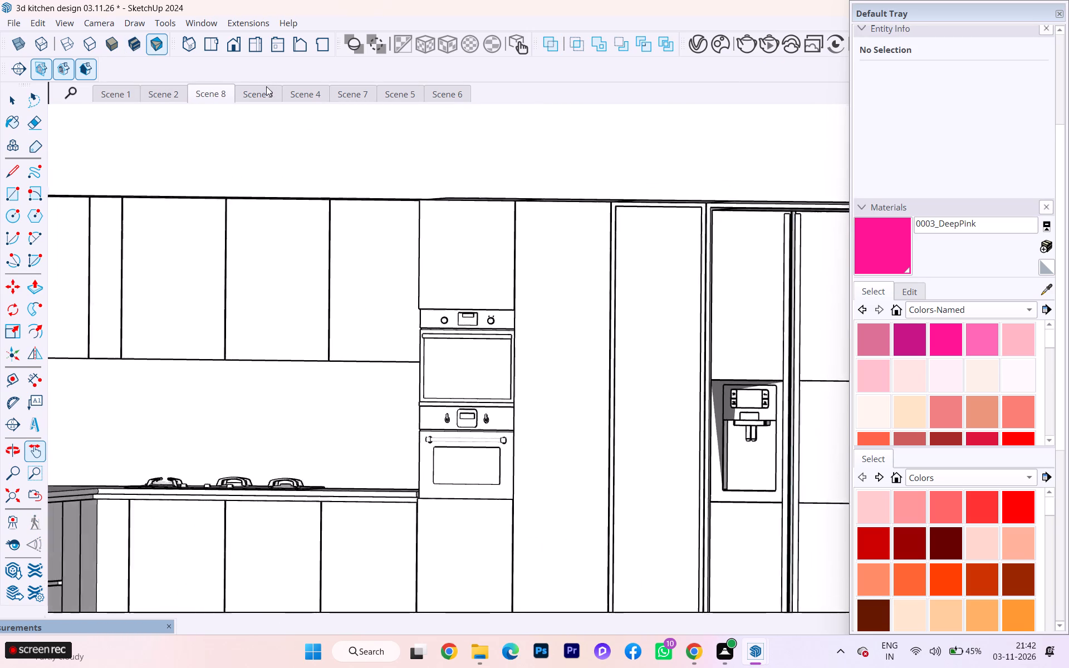
{"action": "left_click", "coordinate": [263, 93]}
{"action": "left_click", "coordinate": [122, 94]}
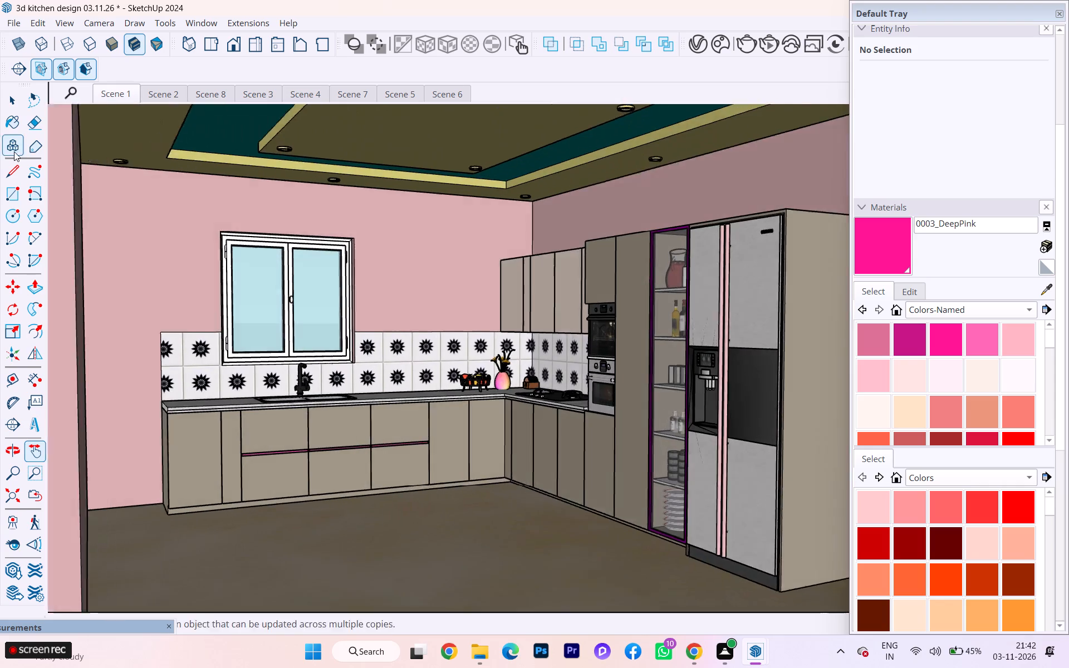
{"action": "left_click", "coordinate": [76, 92]}
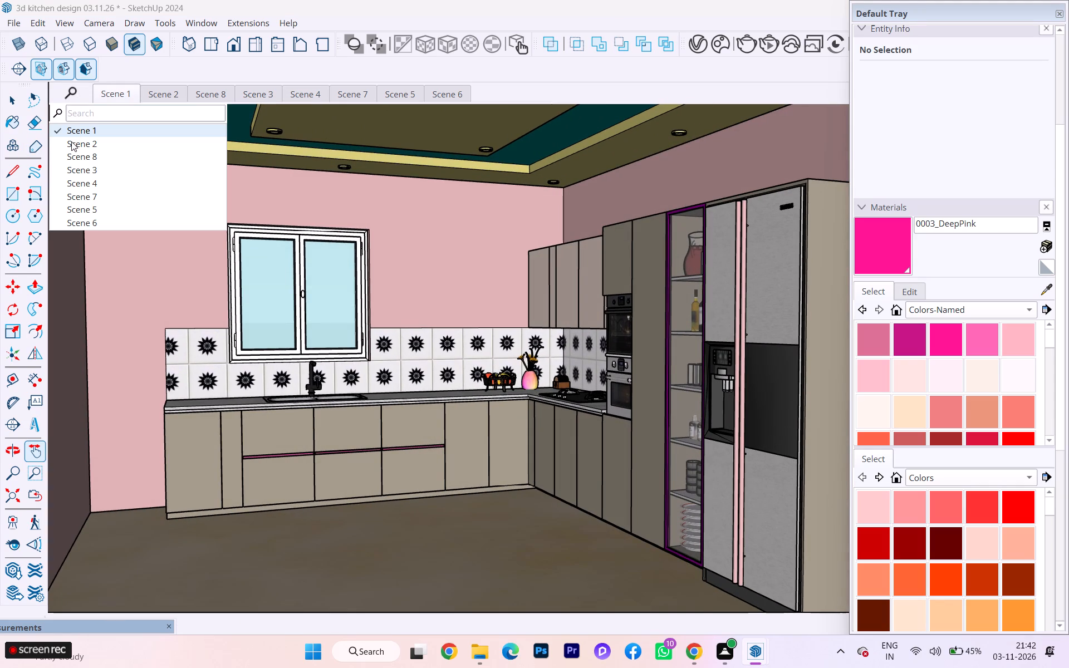
{"action": "left_click", "coordinate": [71, 141]}
{"action": "left_click", "coordinate": [71, 95]}
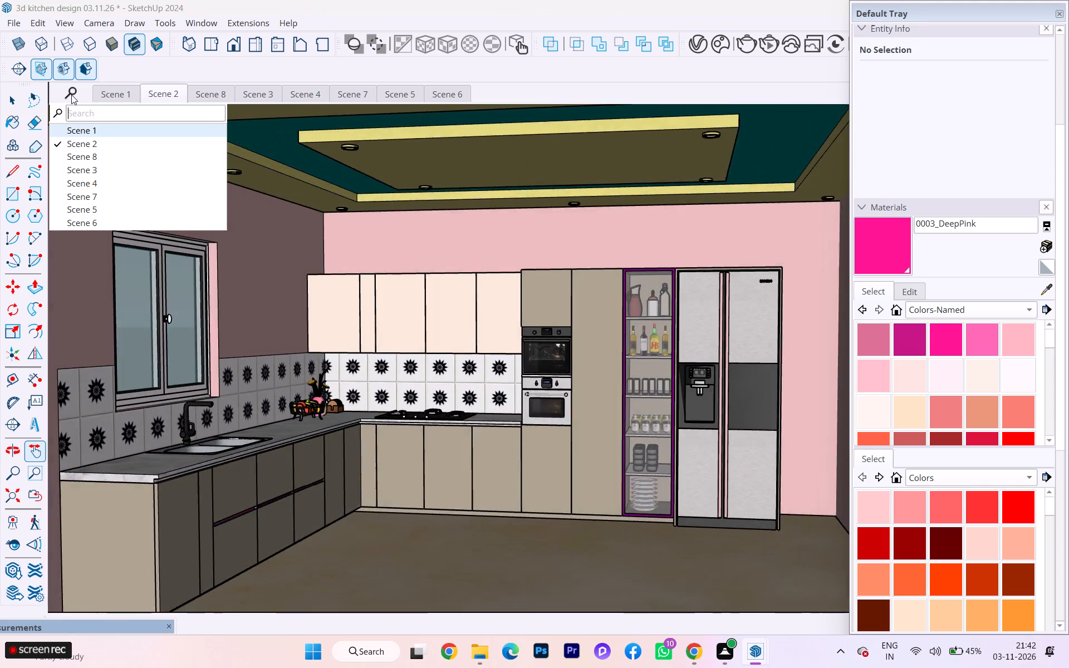
{"action": "left_click", "coordinate": [68, 127]}
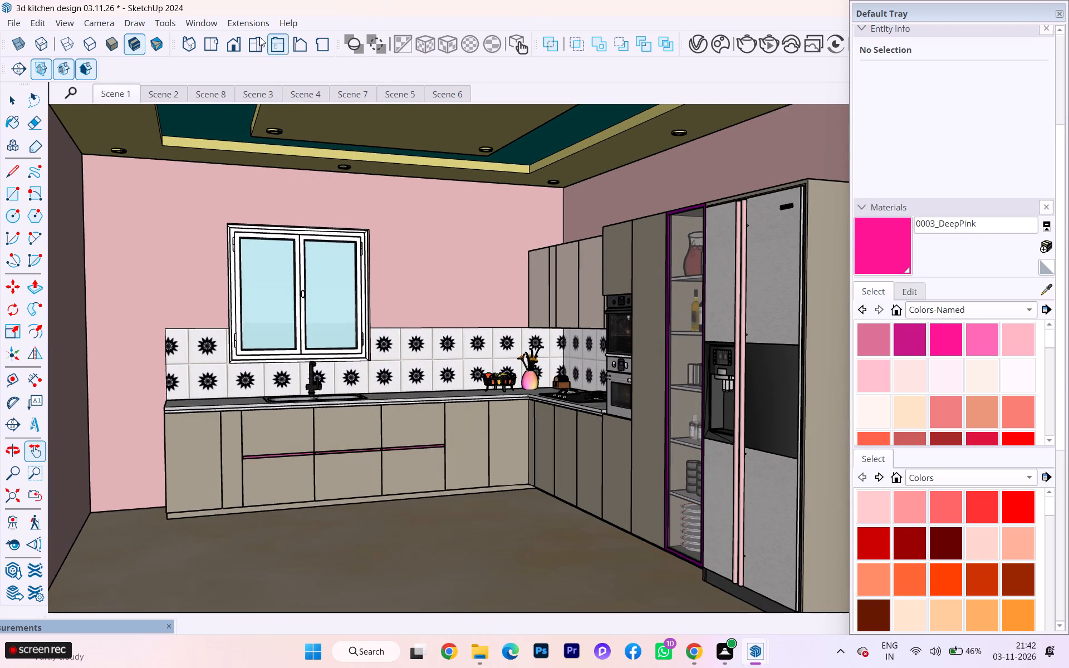
Save the kitchen model with its updated scenes.
{"action": "left_click", "coordinate": [14, 18]}
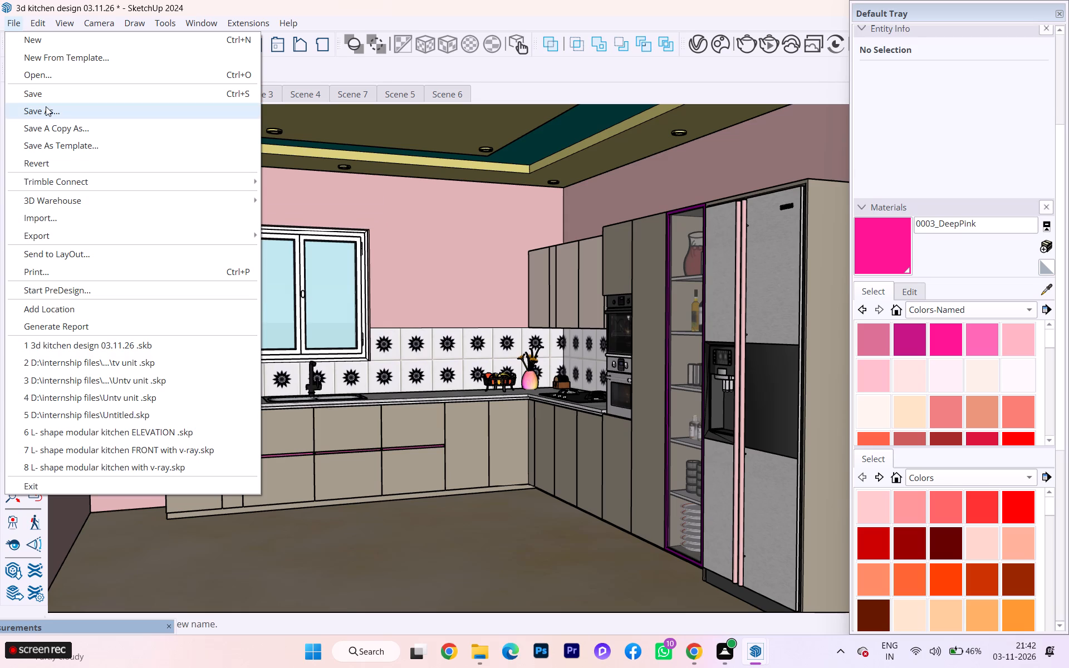
{"action": "left_click", "coordinate": [45, 89]}
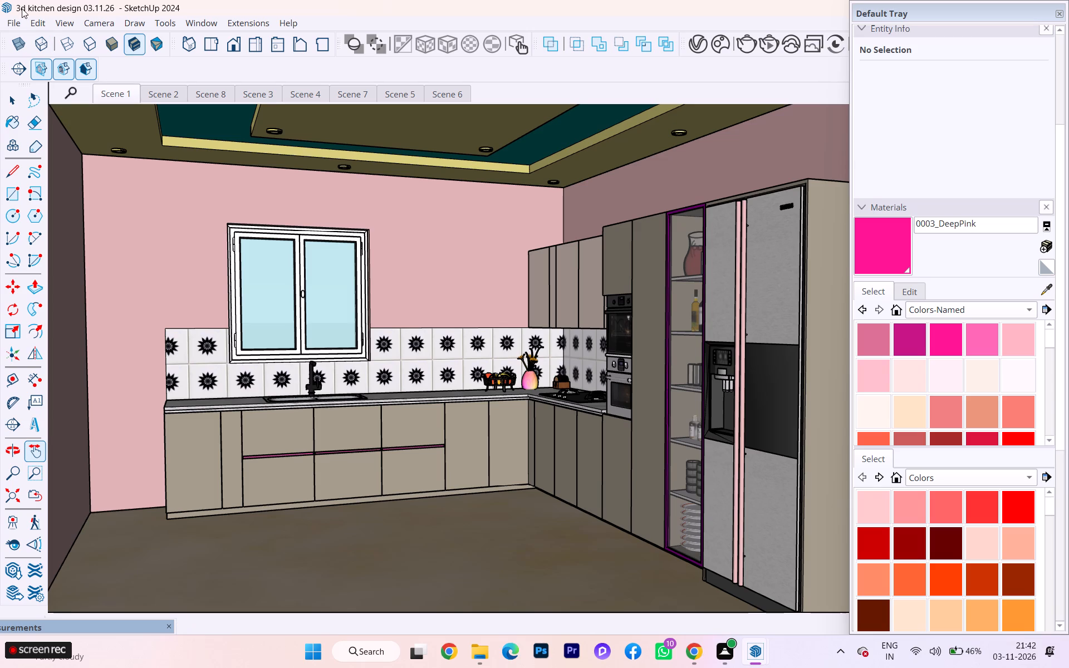
Save the model again with Save As in the skp projectss folder, keeping the name 3d kitchen design 03.11.26 .skb.
{"action": "left_click", "coordinate": [18, 21]}
{"action": "left_click", "coordinate": [60, 105]}
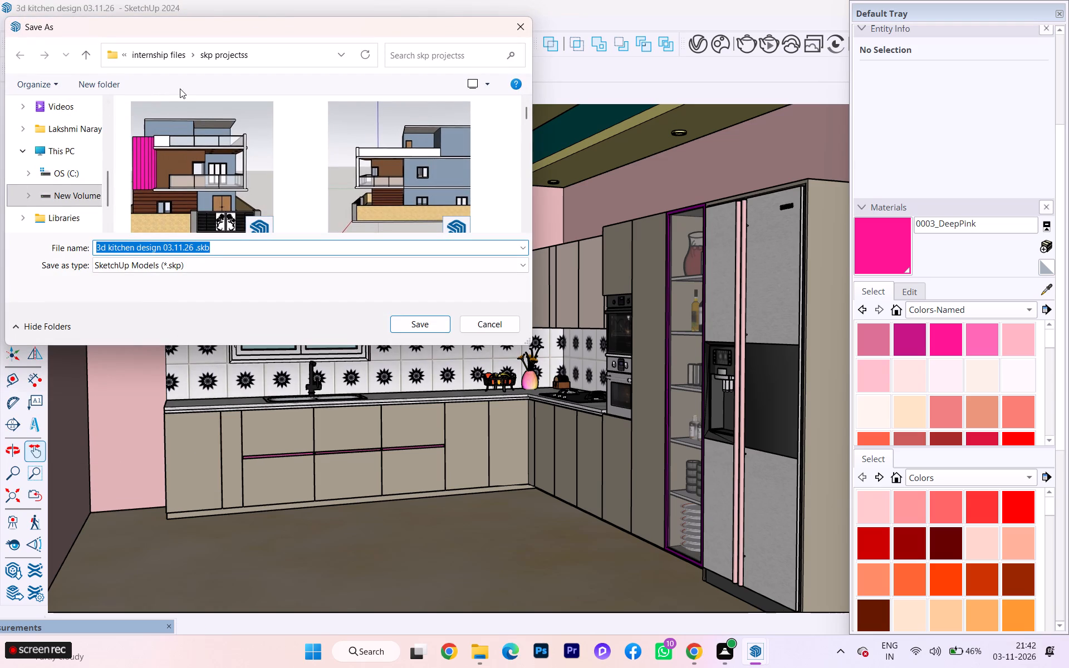
{"action": "left_click", "coordinate": [425, 328]}
{"action": "left_click", "coordinate": [558, 326]}
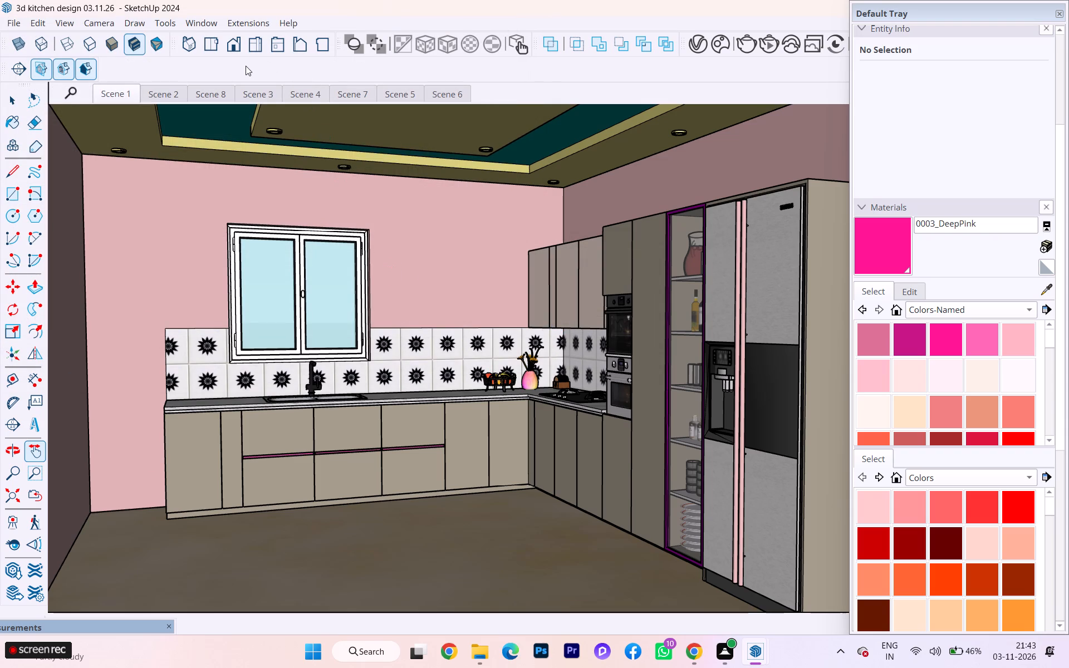
Send the saved kitchen model to LayOut.
{"action": "left_click", "coordinate": [19, 23]}
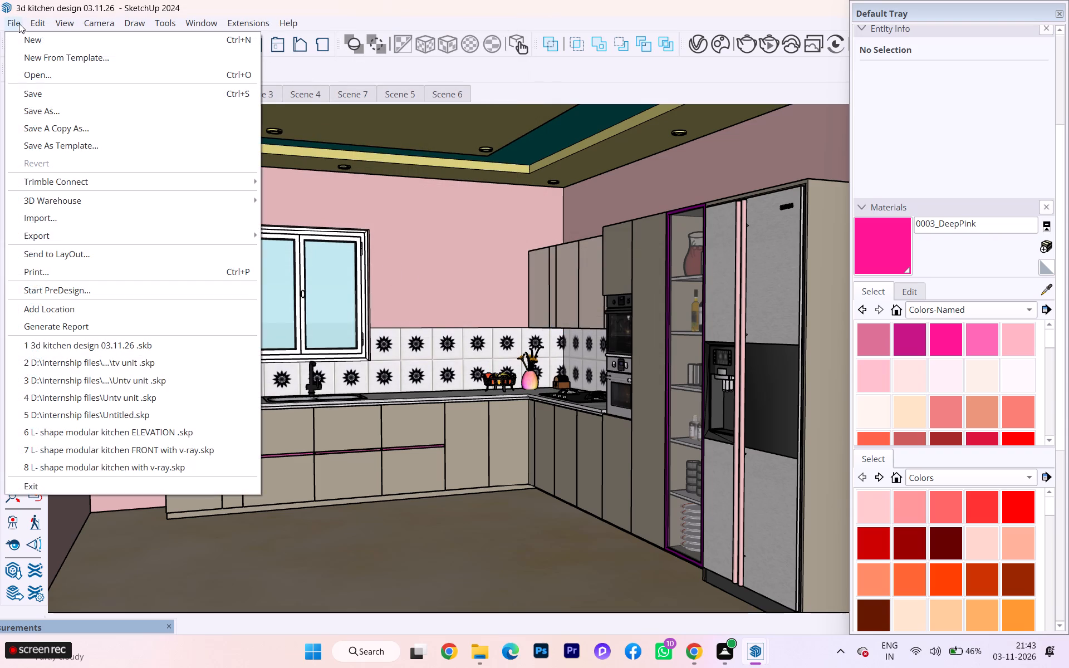
{"action": "left_click", "coordinate": [81, 250]}
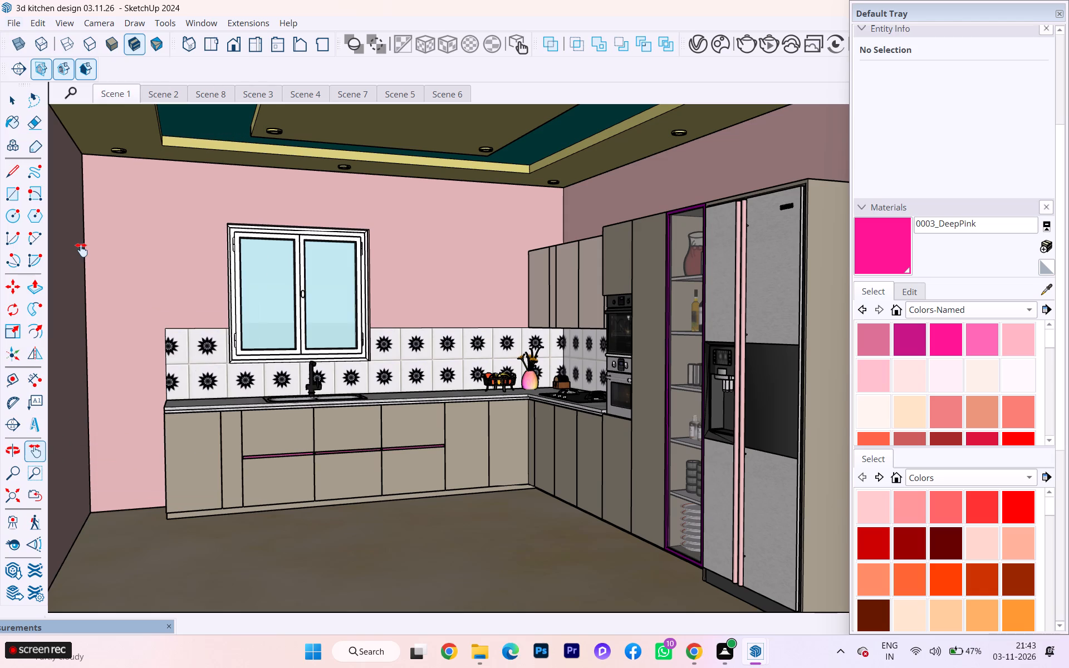
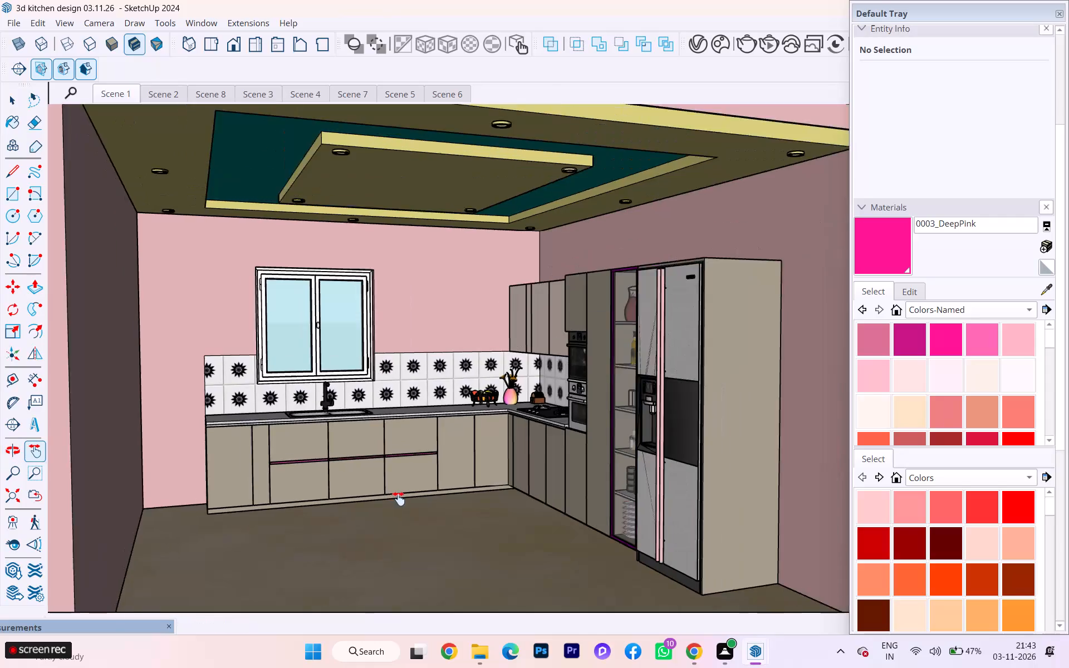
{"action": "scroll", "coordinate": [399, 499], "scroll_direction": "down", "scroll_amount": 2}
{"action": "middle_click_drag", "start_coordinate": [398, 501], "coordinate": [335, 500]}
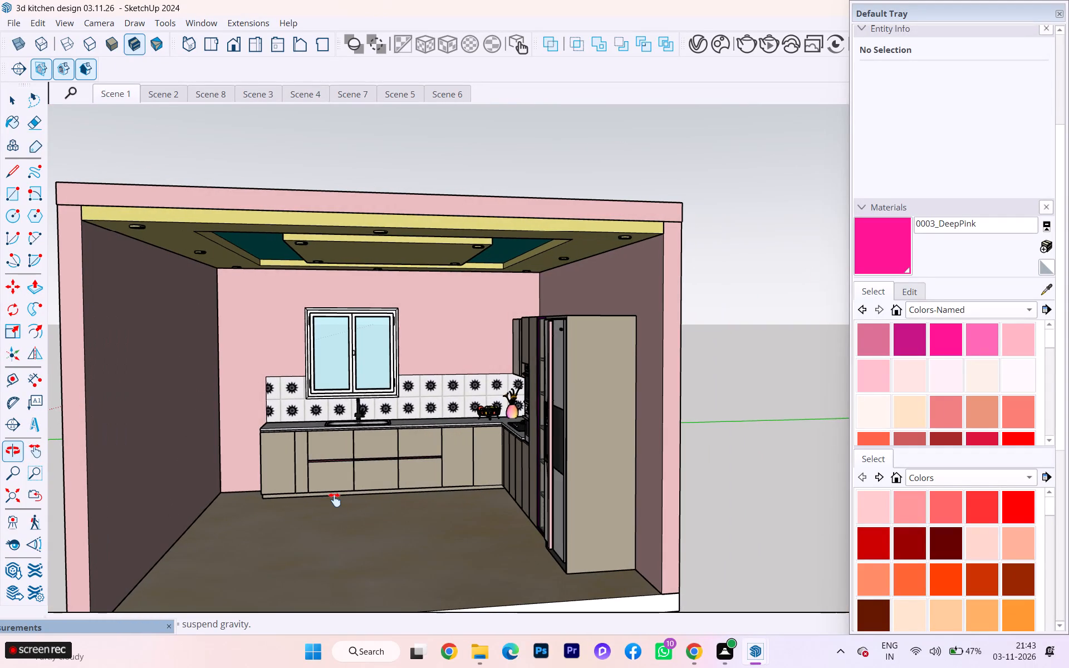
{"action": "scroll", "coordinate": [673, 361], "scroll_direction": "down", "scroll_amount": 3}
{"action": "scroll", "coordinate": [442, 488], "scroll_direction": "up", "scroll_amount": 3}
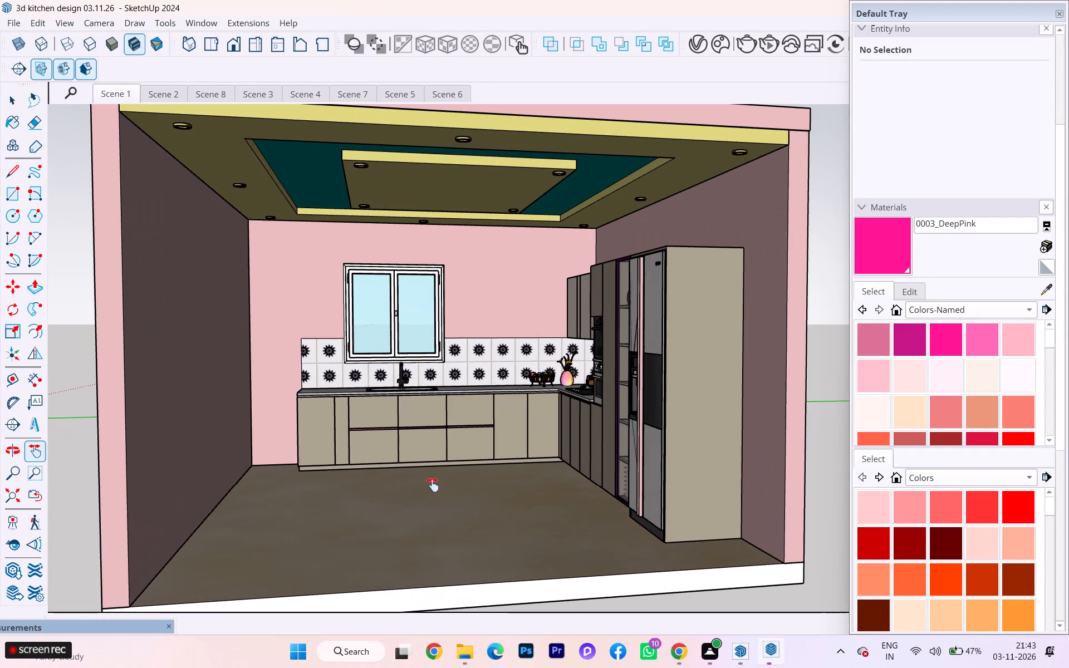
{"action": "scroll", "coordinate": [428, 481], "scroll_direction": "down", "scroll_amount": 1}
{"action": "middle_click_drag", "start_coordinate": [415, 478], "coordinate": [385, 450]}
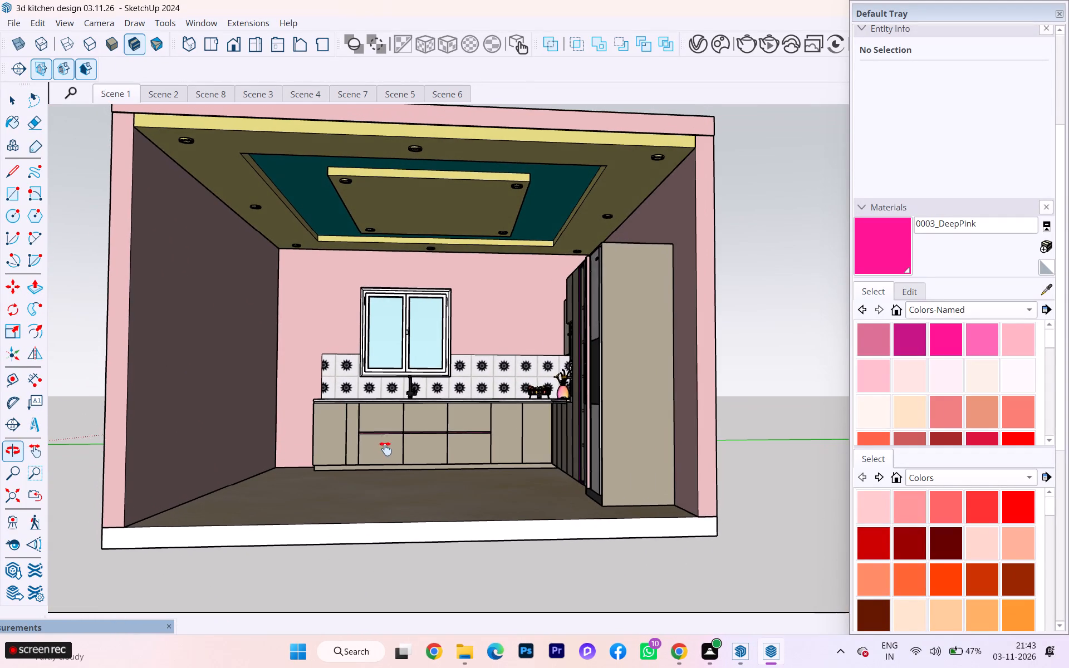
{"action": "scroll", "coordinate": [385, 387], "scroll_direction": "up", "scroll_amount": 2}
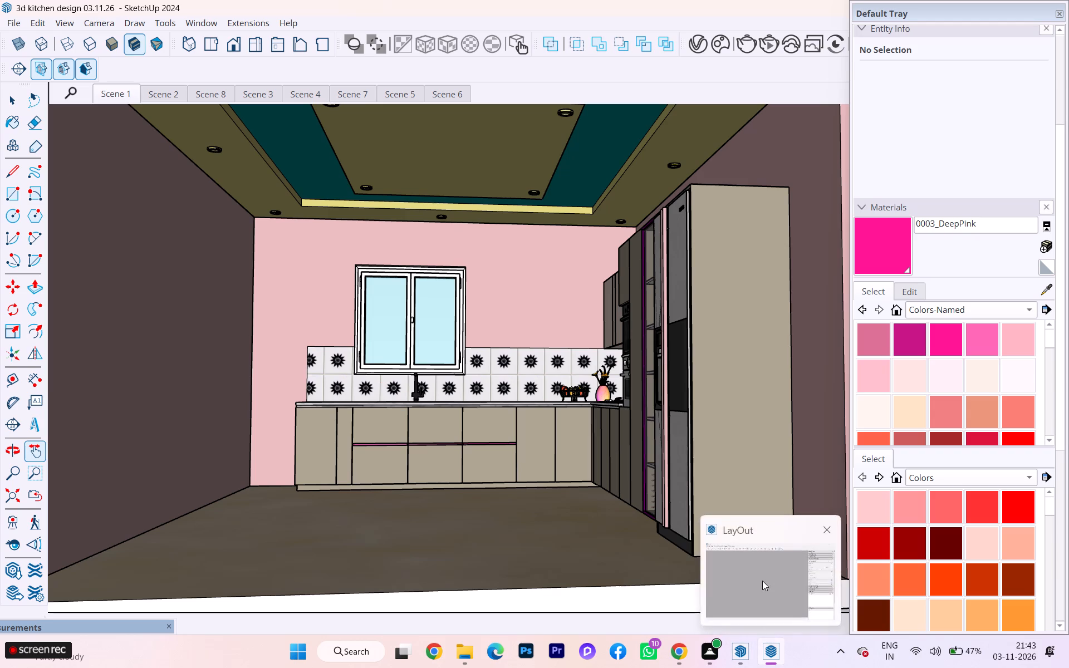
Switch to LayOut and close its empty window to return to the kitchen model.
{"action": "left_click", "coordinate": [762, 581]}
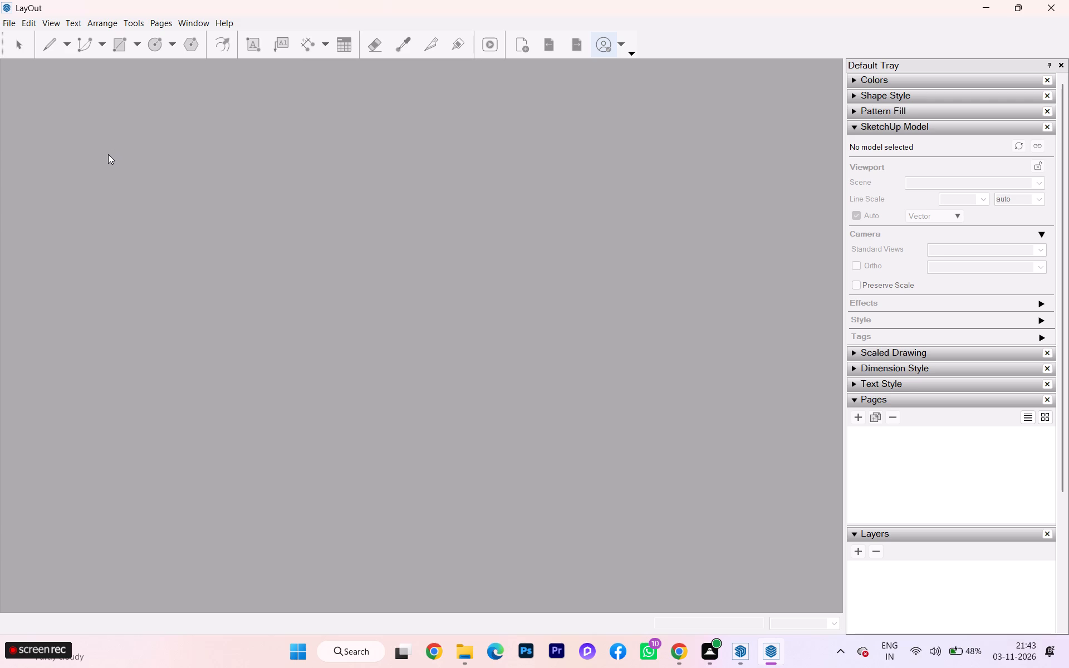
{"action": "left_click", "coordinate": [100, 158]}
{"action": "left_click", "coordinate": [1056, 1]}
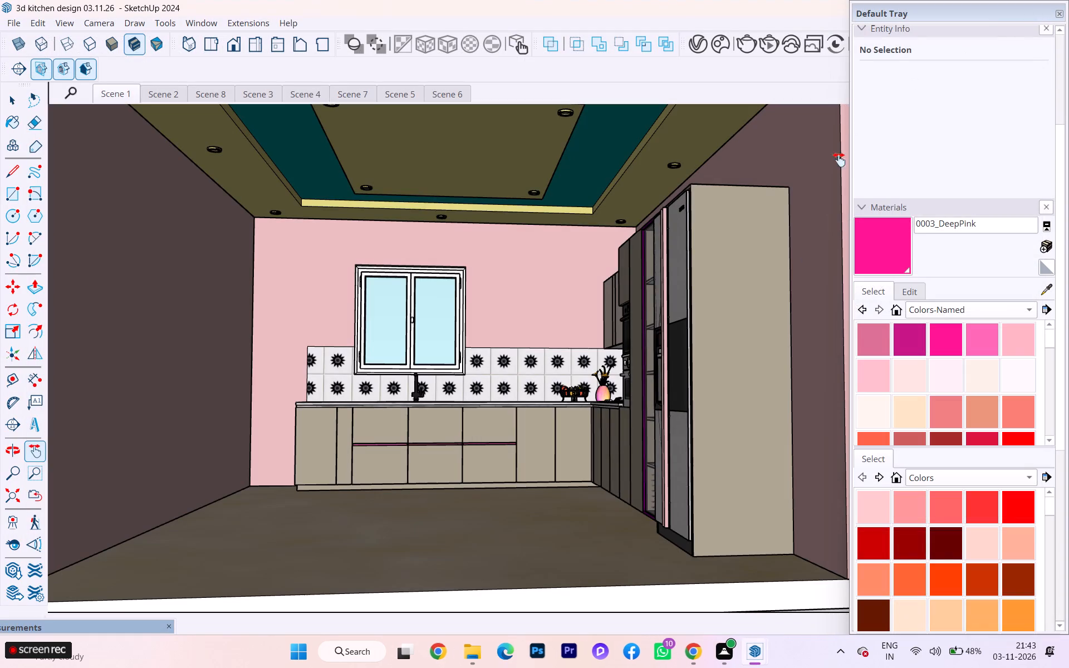
Send the kitchen model to LayOut again and bring the LayOut window forward.
{"action": "left_click", "coordinate": [9, 28]}
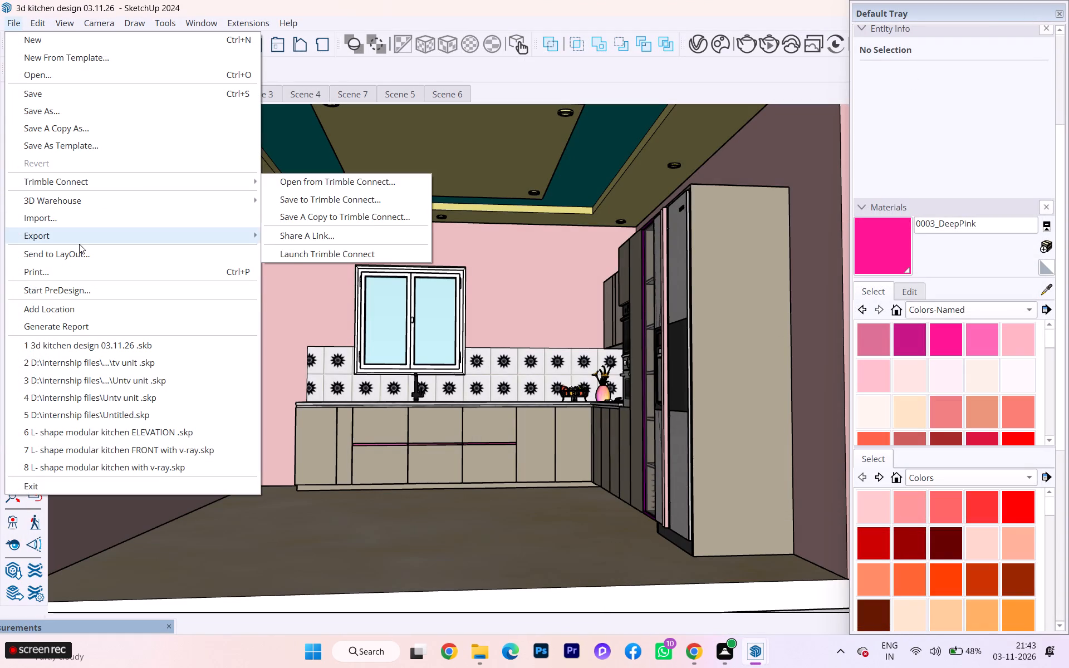
{"action": "left_click", "coordinate": [79, 254]}
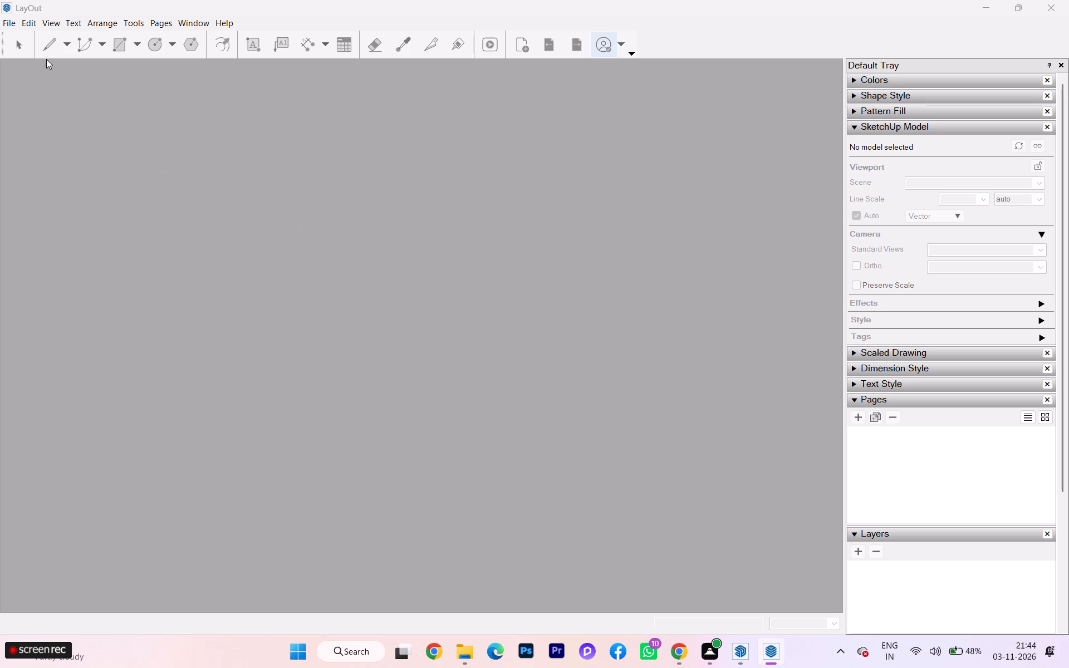
{"action": "left_click", "coordinate": [221, 134]}
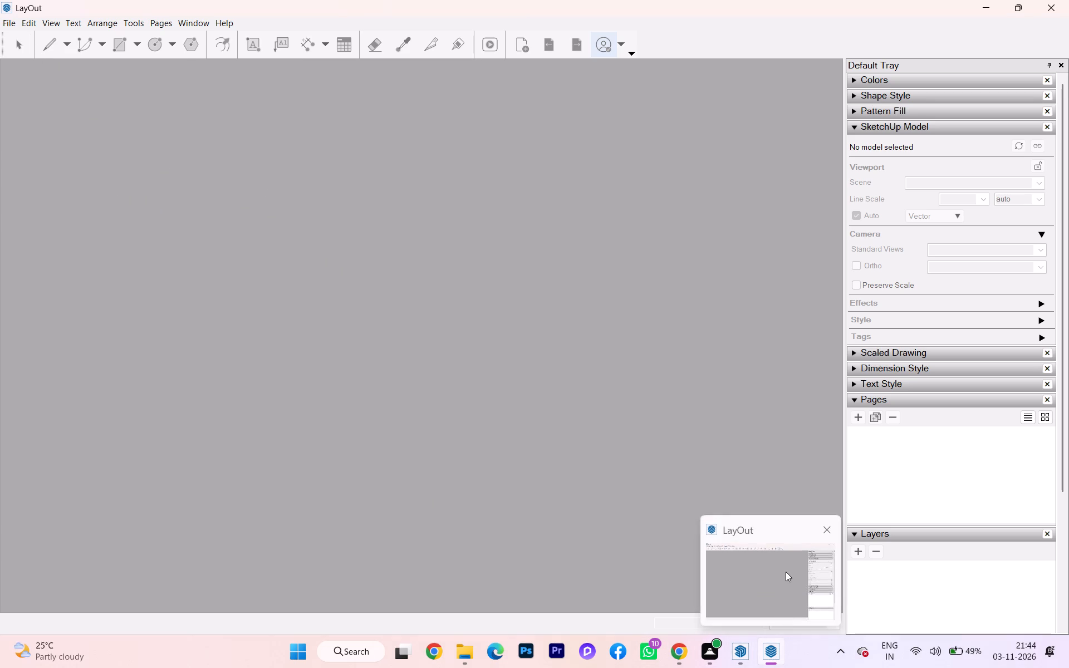
{"action": "left_click", "coordinate": [786, 572]}
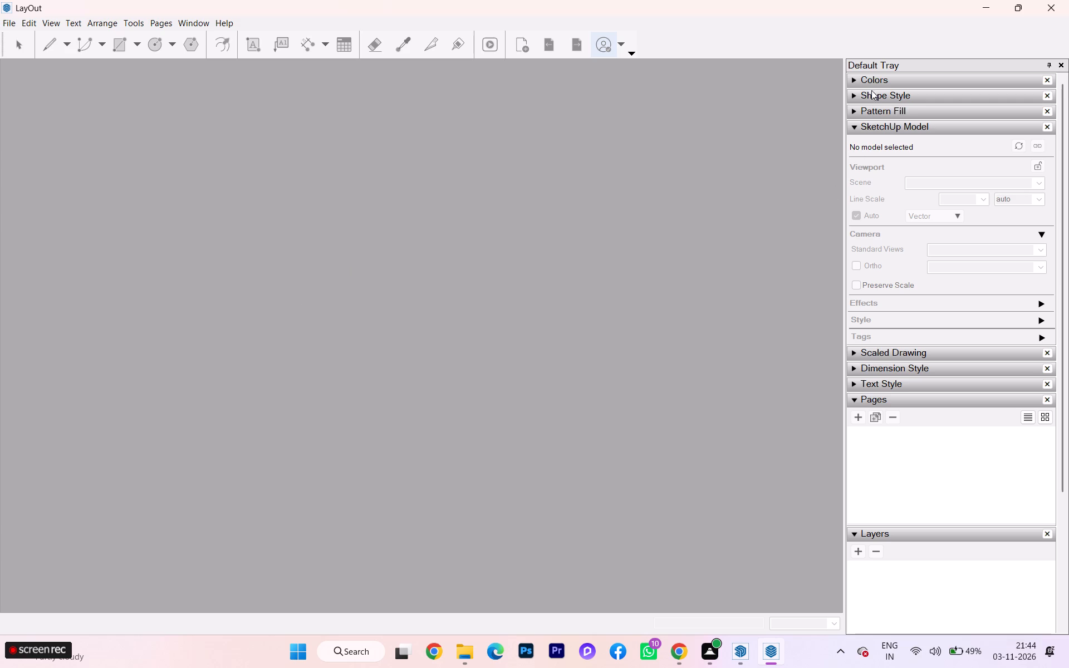
Create a new blank A3 landscape document in LayOut.
{"action": "left_click", "coordinate": [882, 367]}
{"action": "left_click", "coordinate": [882, 367]}
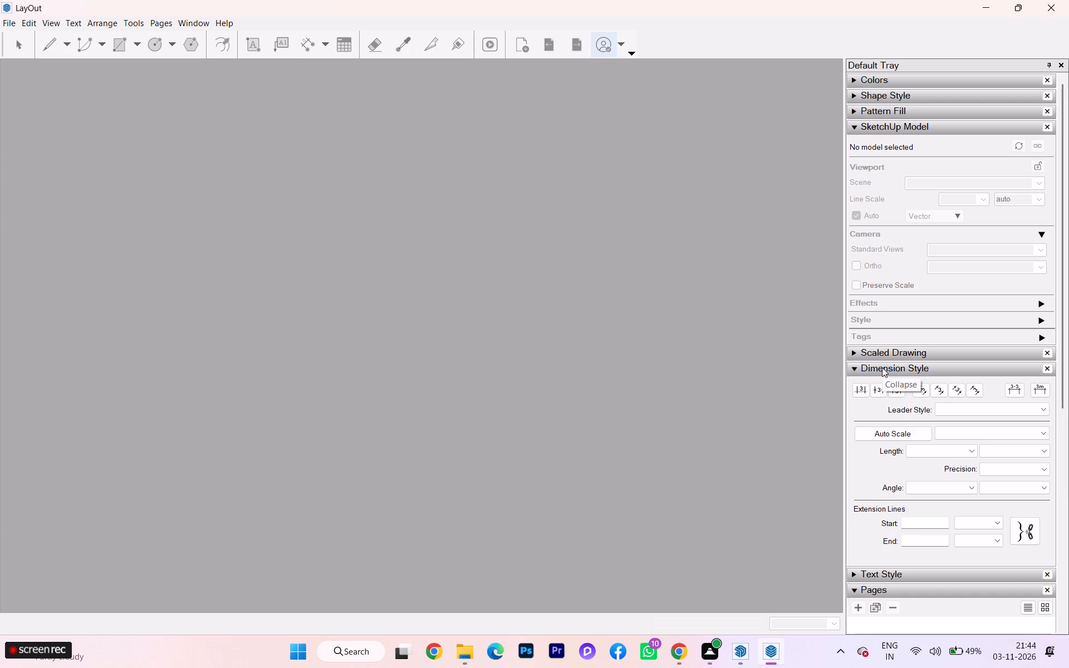
{"action": "left_click", "coordinate": [7, 24]}
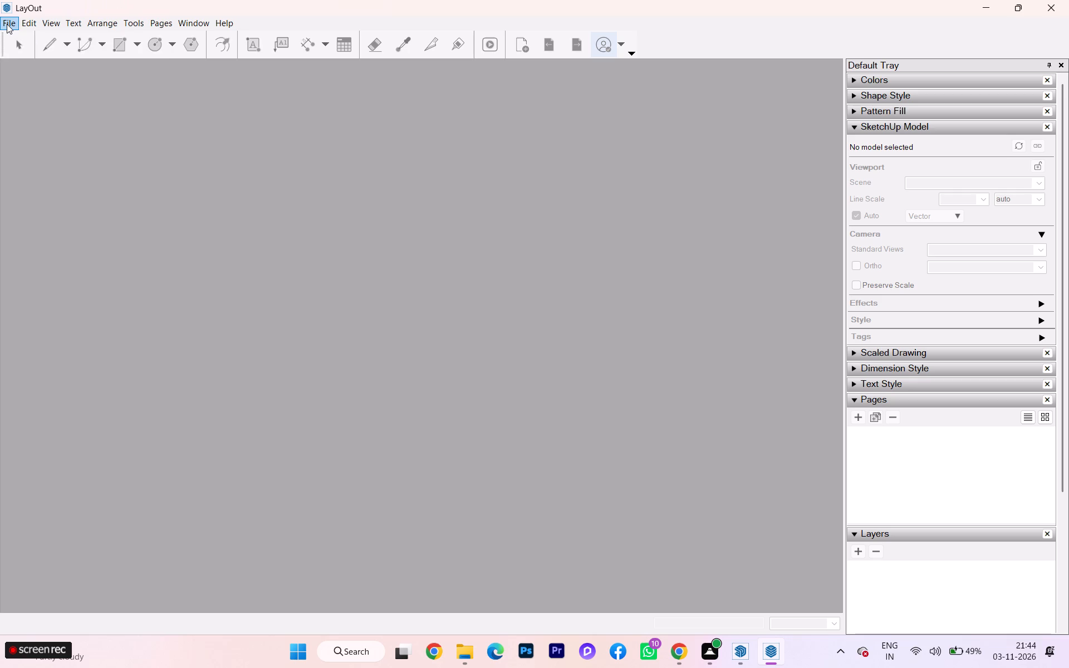
{"action": "left_click", "coordinate": [35, 36]}
{"action": "left_click", "coordinate": [269, 468]}
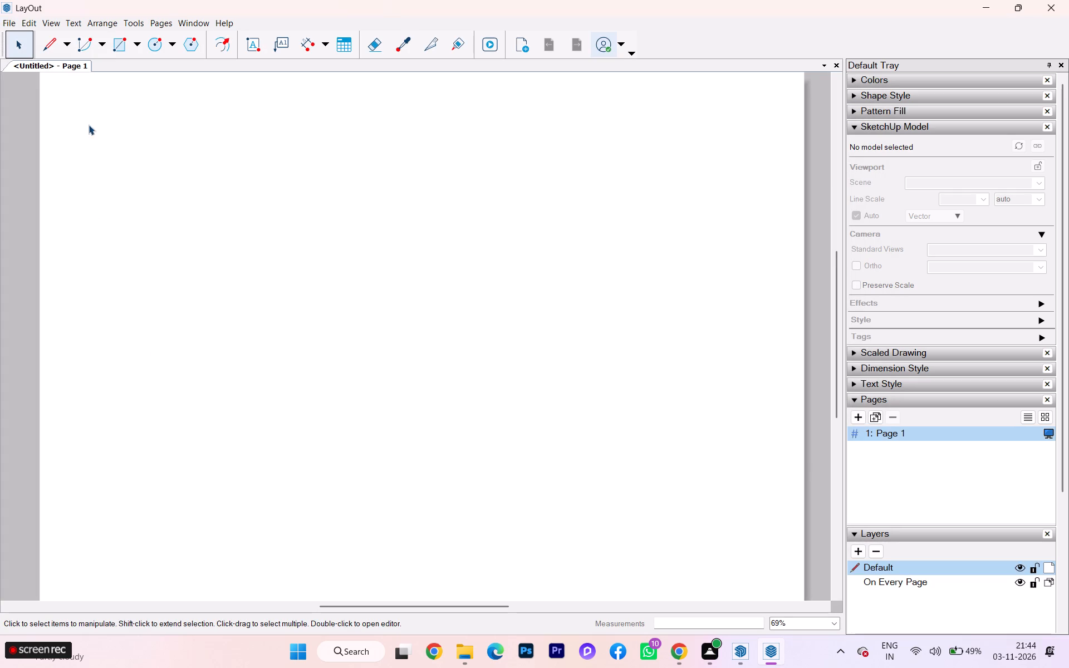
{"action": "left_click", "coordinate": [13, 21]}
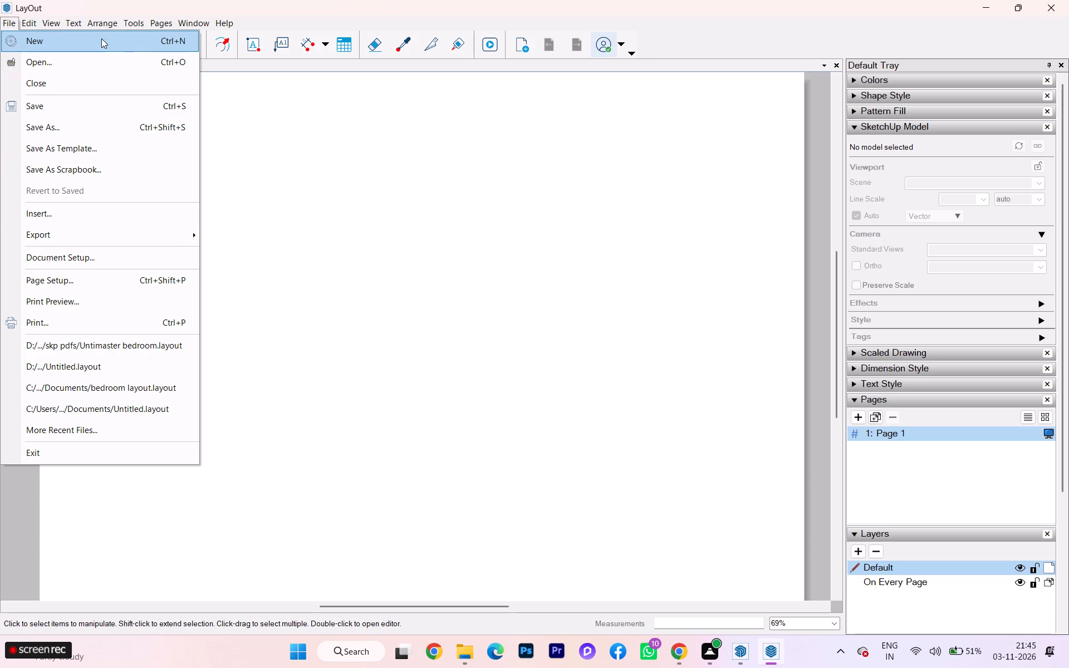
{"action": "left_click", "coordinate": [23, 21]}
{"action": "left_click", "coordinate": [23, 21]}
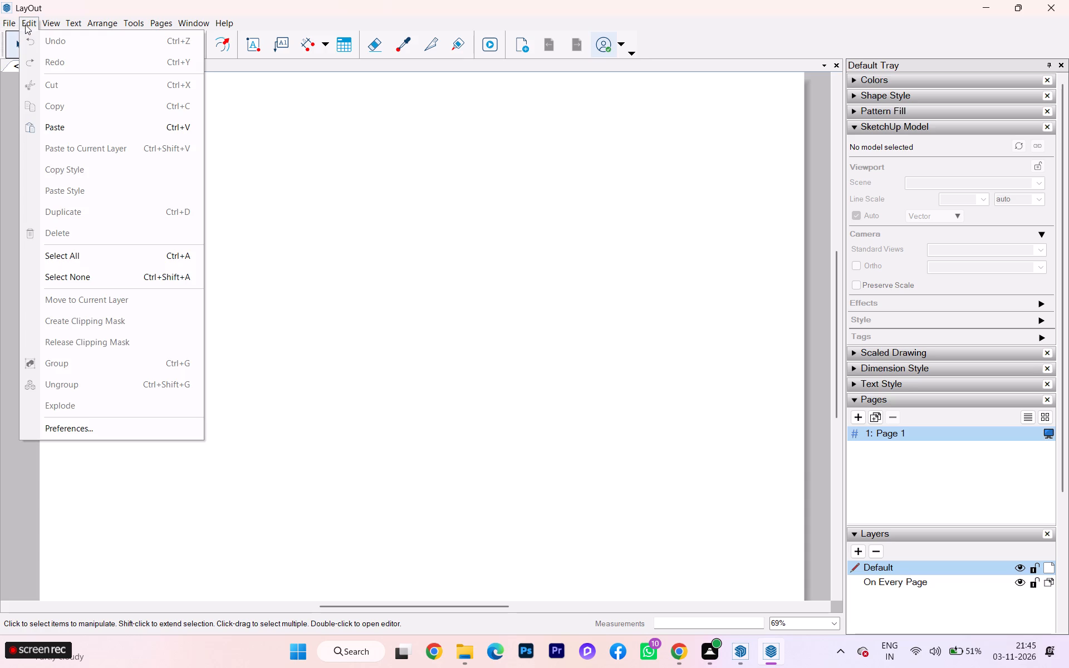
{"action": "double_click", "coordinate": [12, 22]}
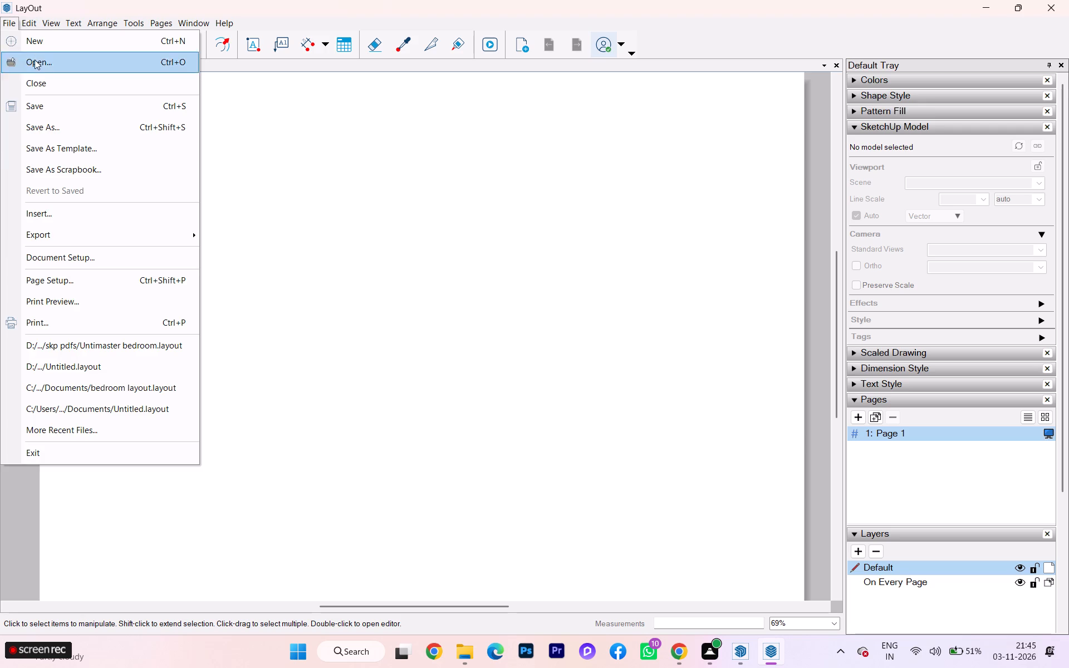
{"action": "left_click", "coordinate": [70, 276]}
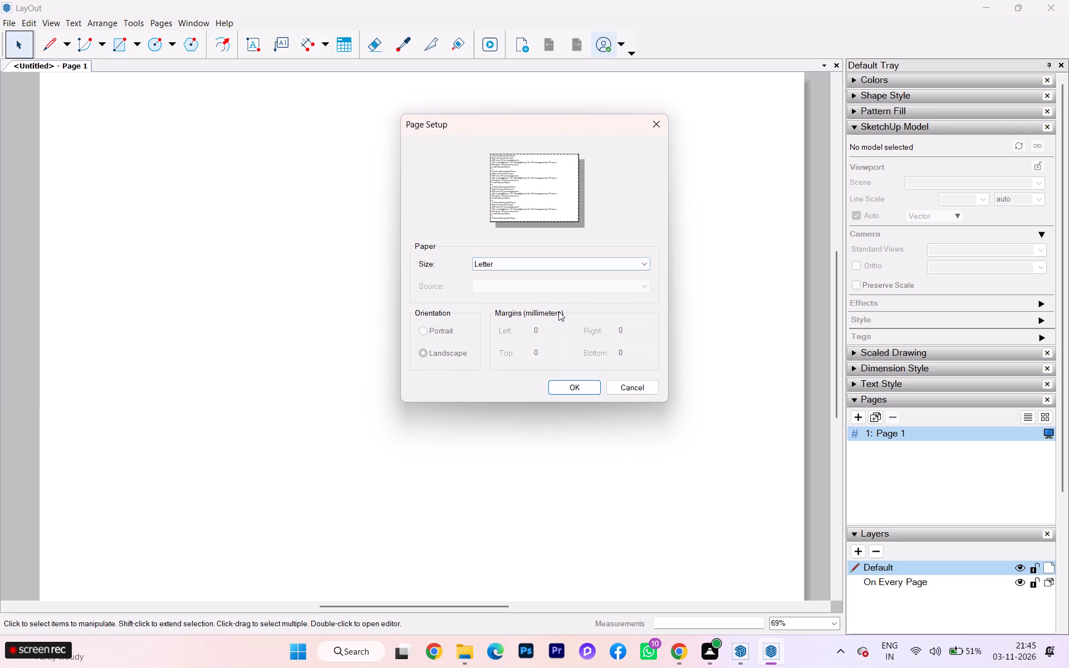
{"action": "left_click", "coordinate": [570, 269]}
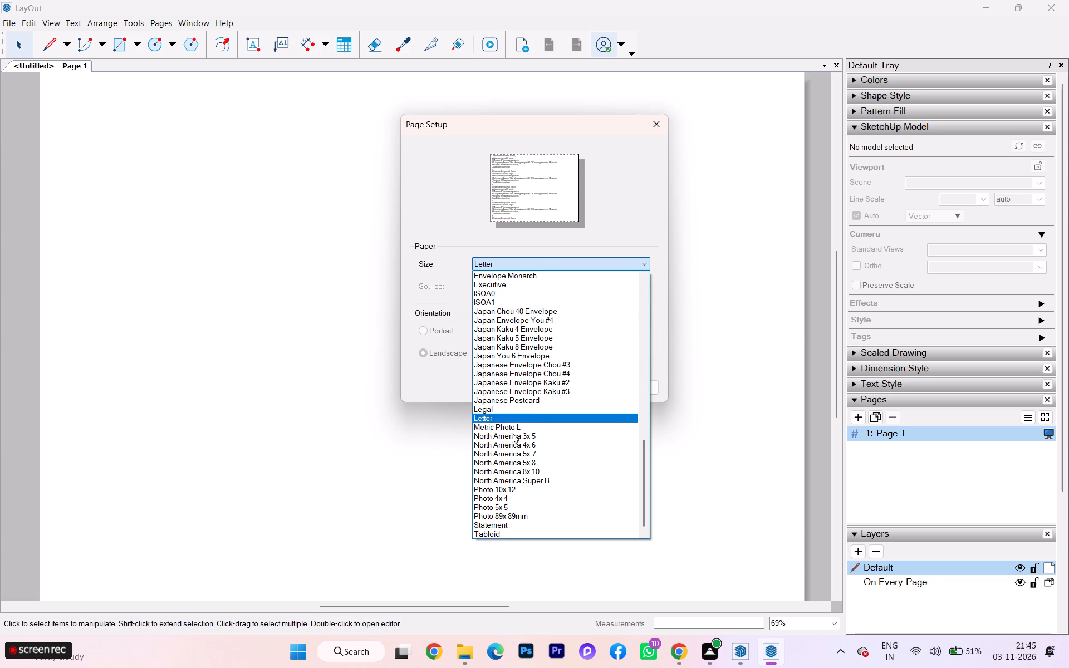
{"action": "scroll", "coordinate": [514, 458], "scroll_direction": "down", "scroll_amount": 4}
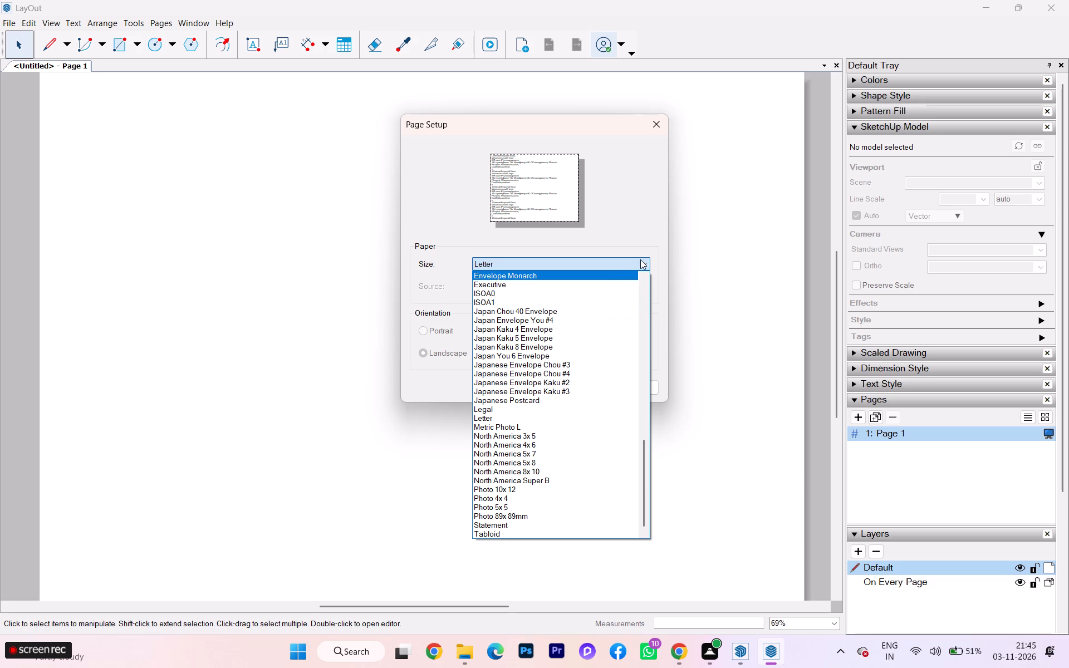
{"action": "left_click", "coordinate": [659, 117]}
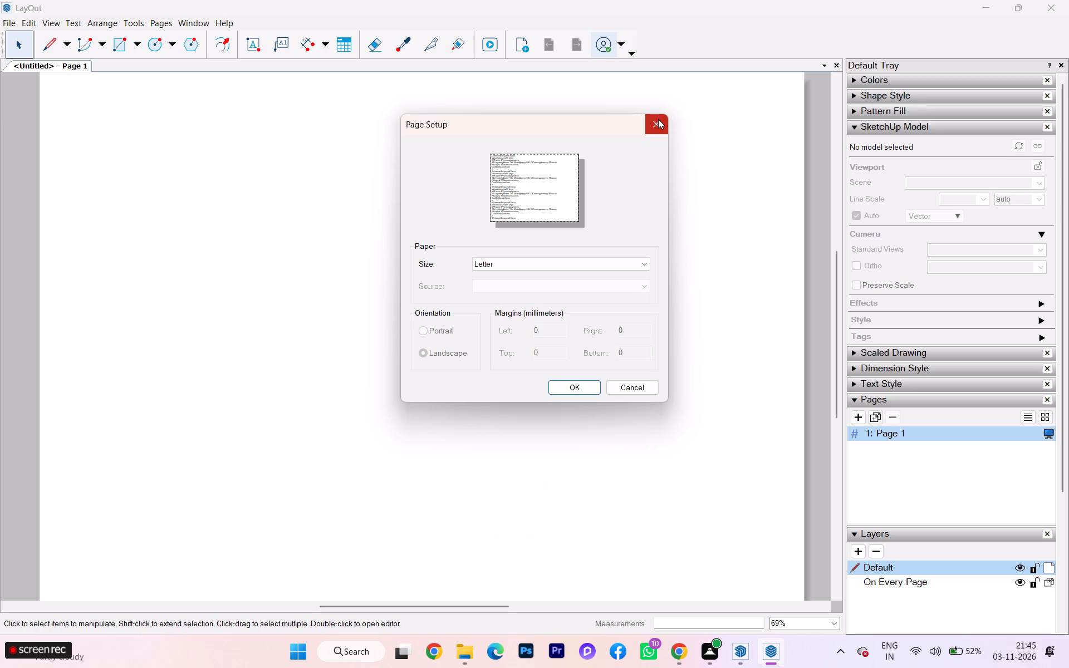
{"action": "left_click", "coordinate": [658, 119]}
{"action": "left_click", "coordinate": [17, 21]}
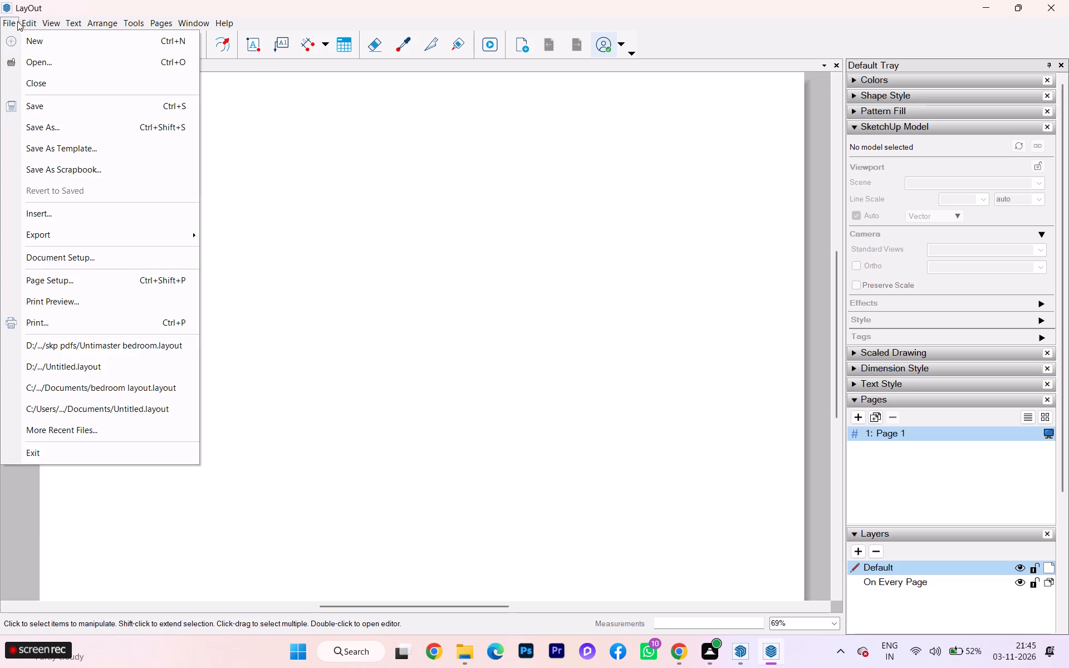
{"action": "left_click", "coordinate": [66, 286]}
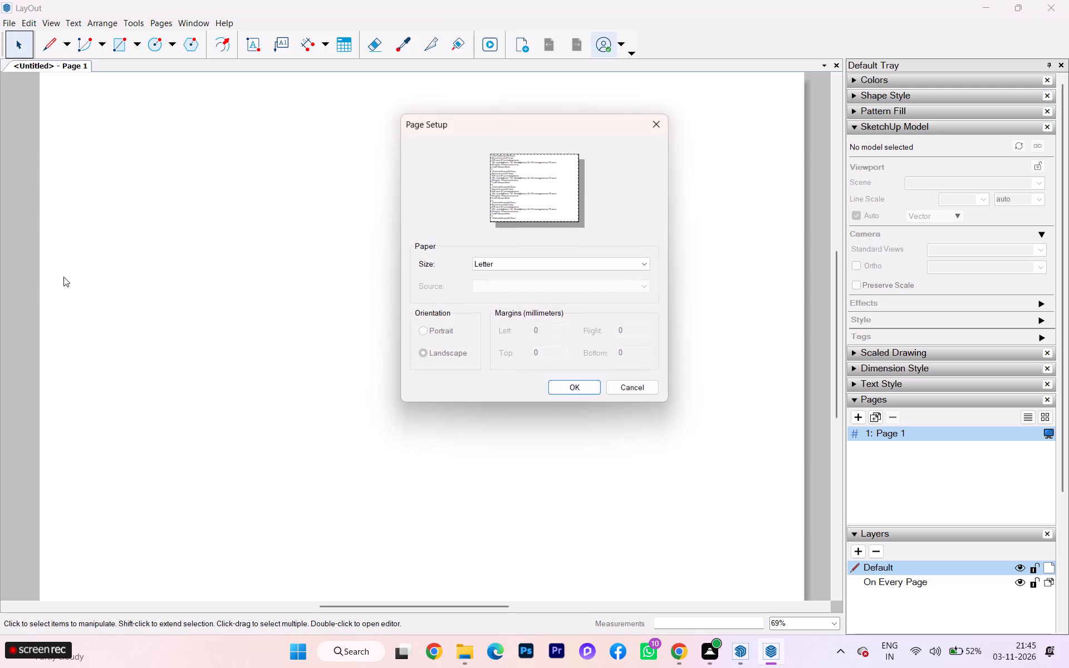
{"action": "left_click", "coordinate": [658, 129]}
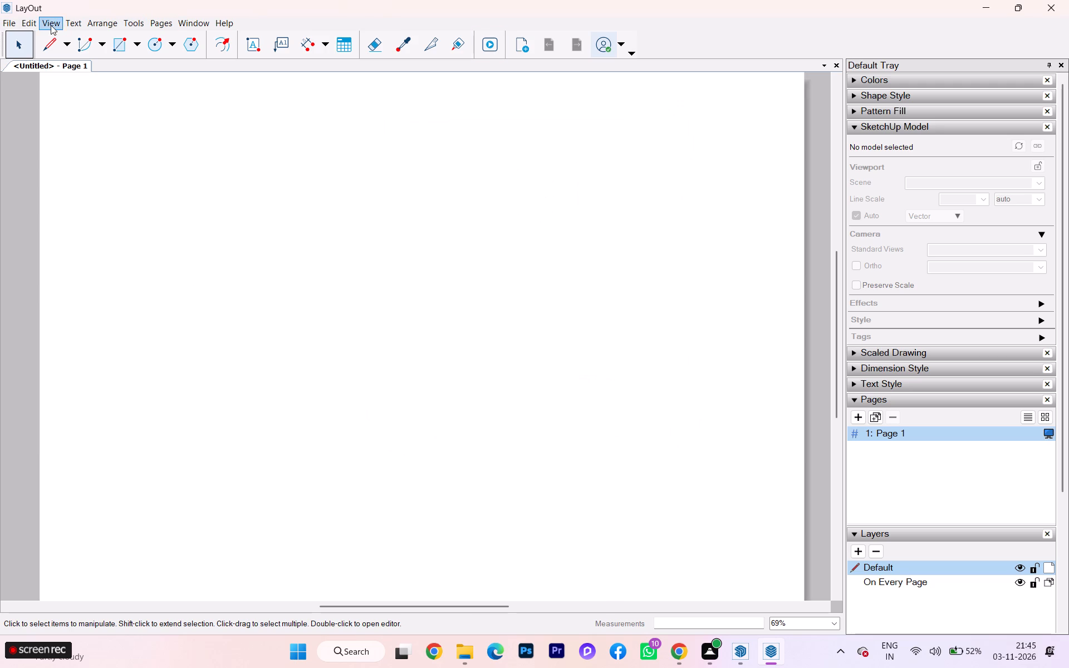
Set the document's length units to Inches in Document Setup, keeping the Decimal format.
{"action": "left_click", "coordinate": [21, 21]}
{"action": "double_click", "coordinate": [17, 19]}
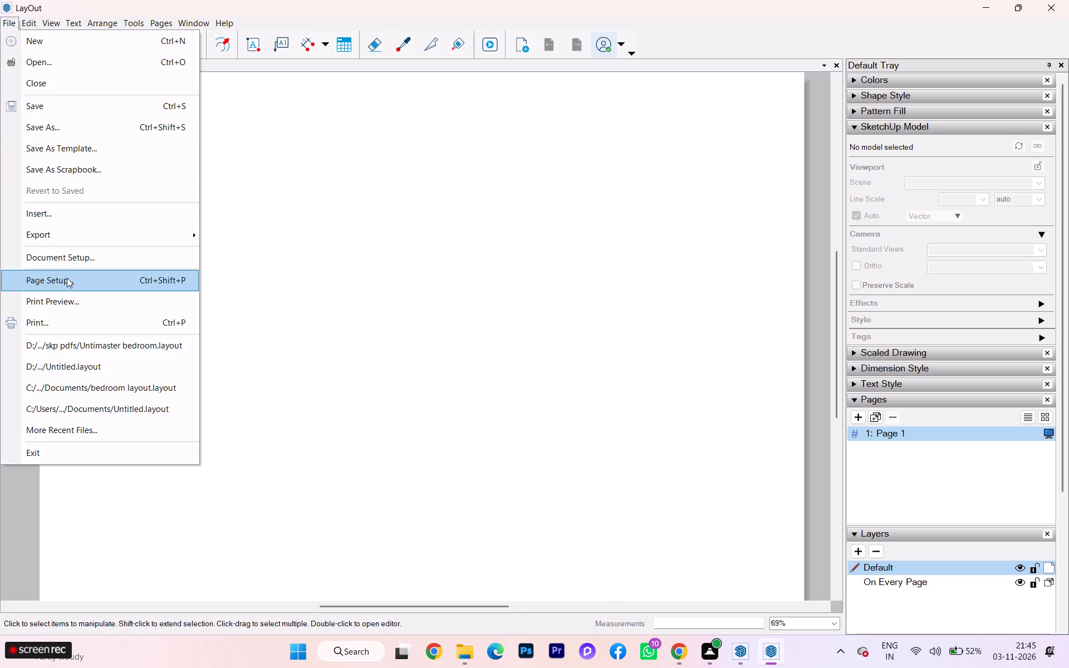
{"action": "left_click", "coordinate": [79, 258]}
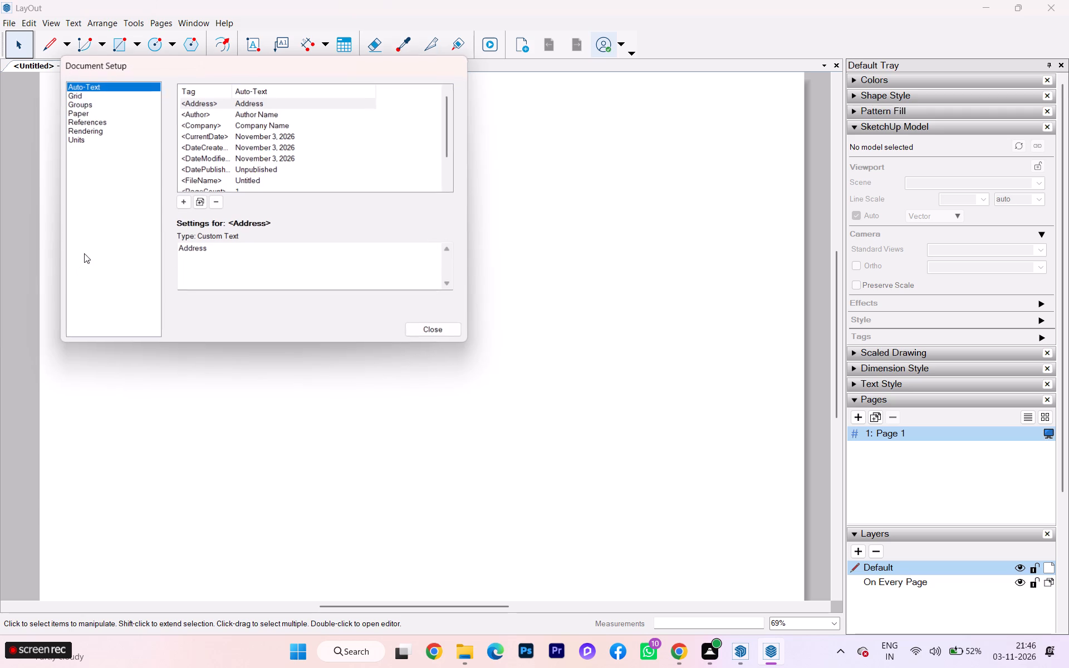
{"action": "left_click", "coordinate": [73, 140]}
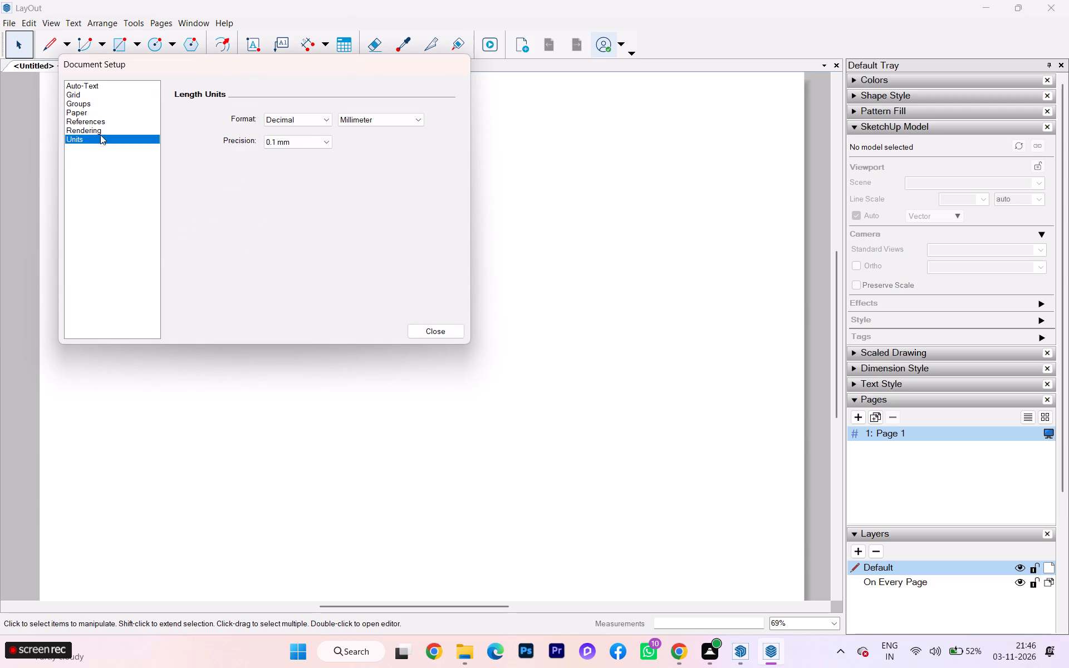
{"action": "left_click", "coordinate": [361, 120]}
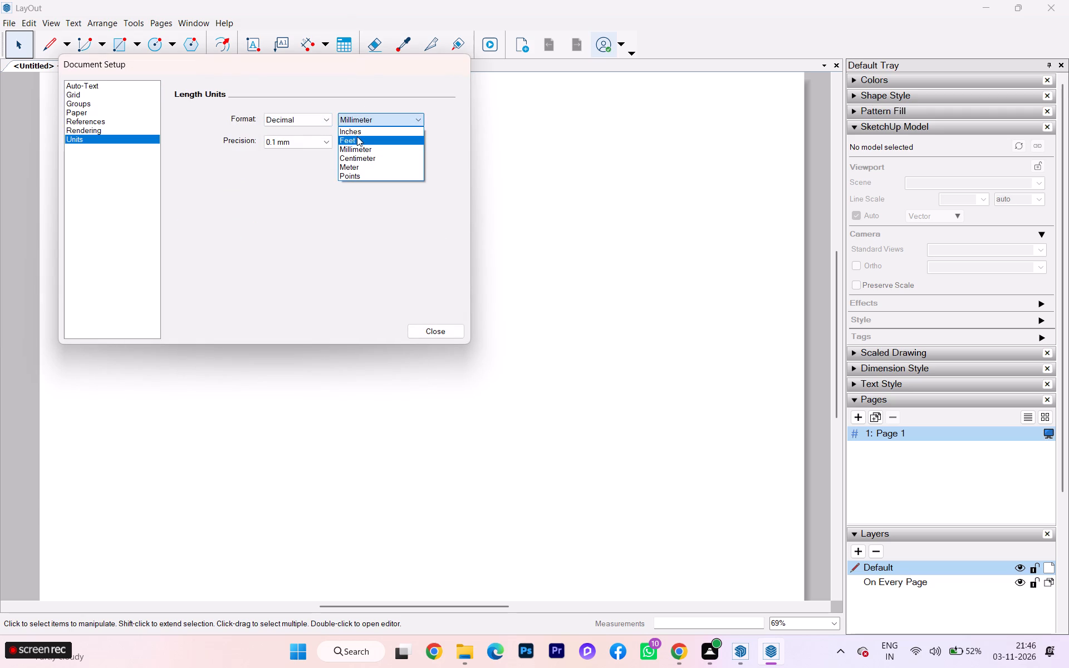
{"action": "left_click", "coordinate": [362, 130]}
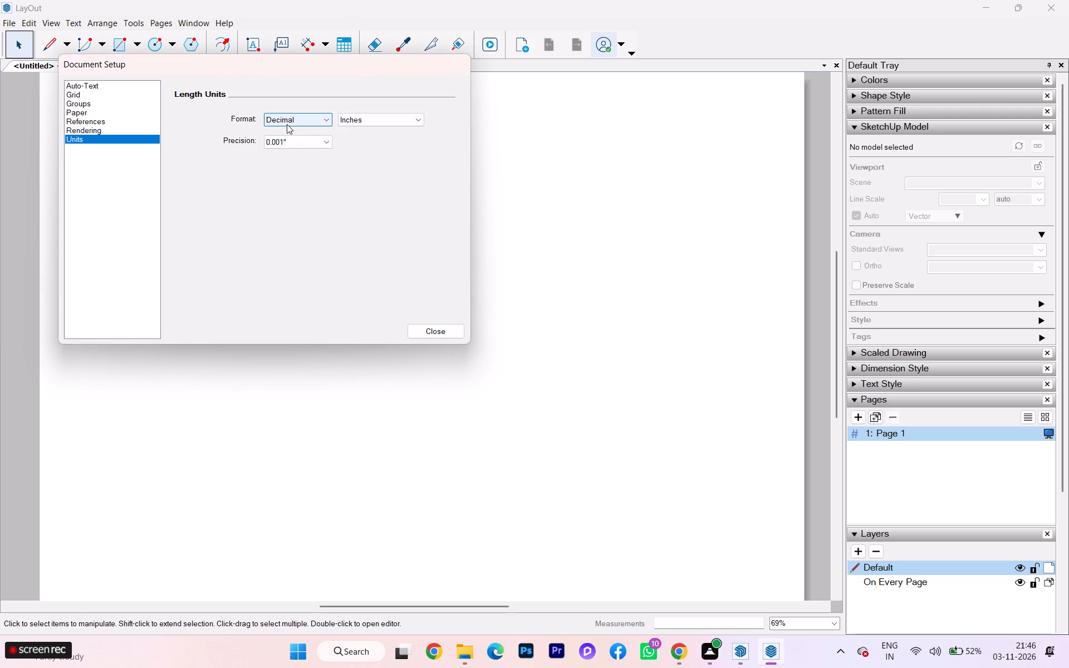
{"action": "left_click", "coordinate": [294, 123]}
{"action": "left_click", "coordinate": [294, 123]}
Set the document's paper size to A2 (420 mm x 594 mm), keeping landscape orientation.
{"action": "left_click", "coordinate": [81, 111]}
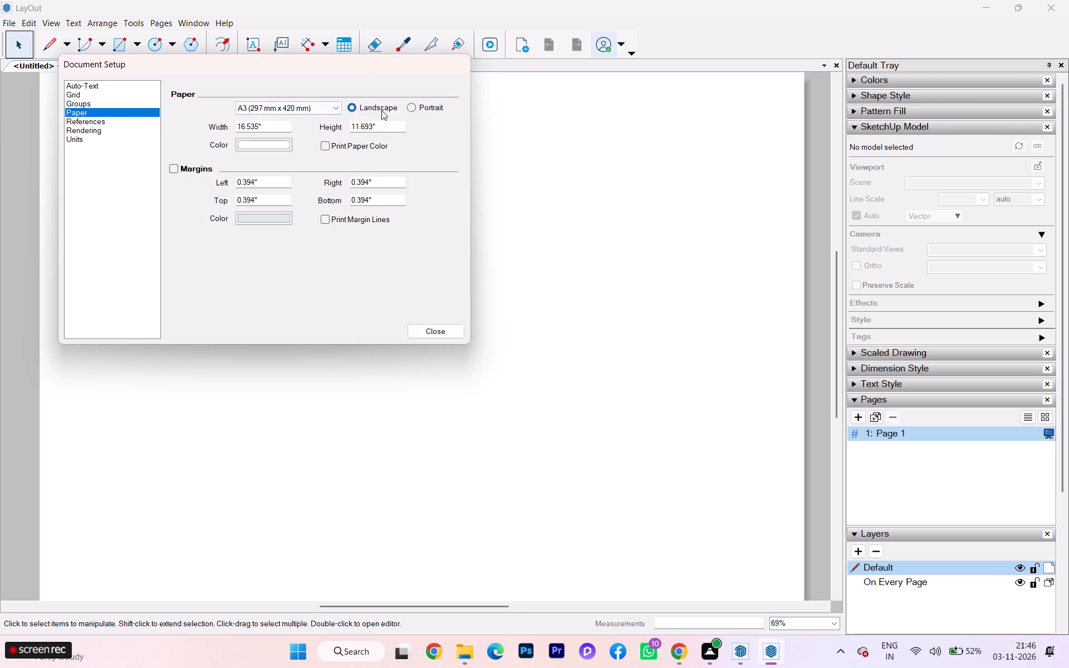
{"action": "left_click", "coordinate": [316, 109]}
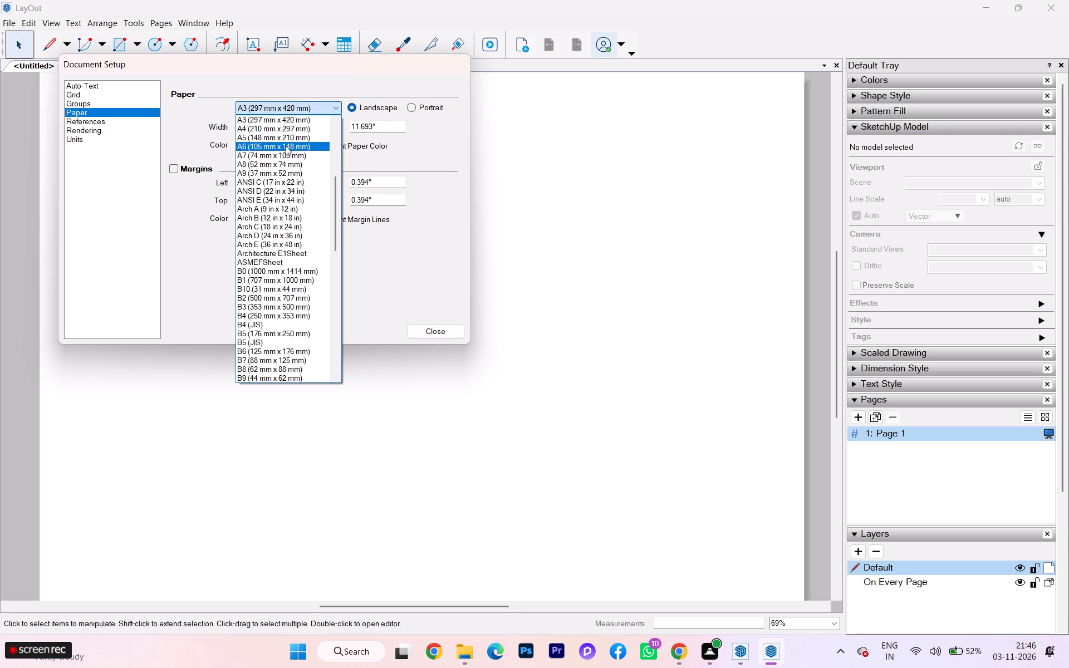
{"action": "scroll", "coordinate": [248, 124], "scroll_direction": "up", "scroll_amount": 2}
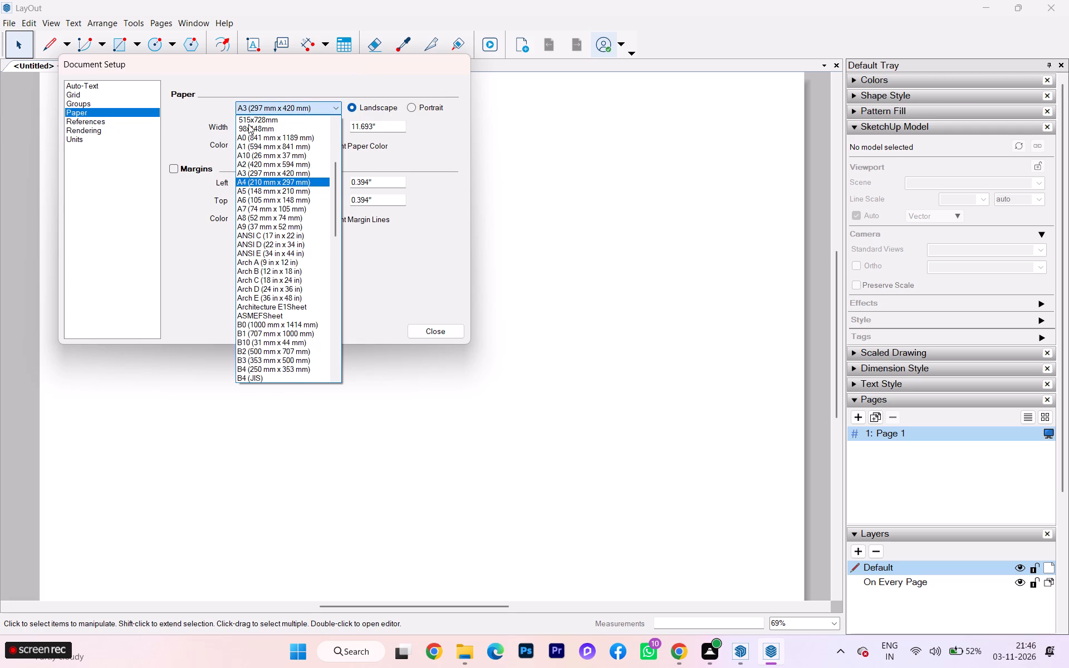
{"action": "left_click", "coordinate": [240, 161]}
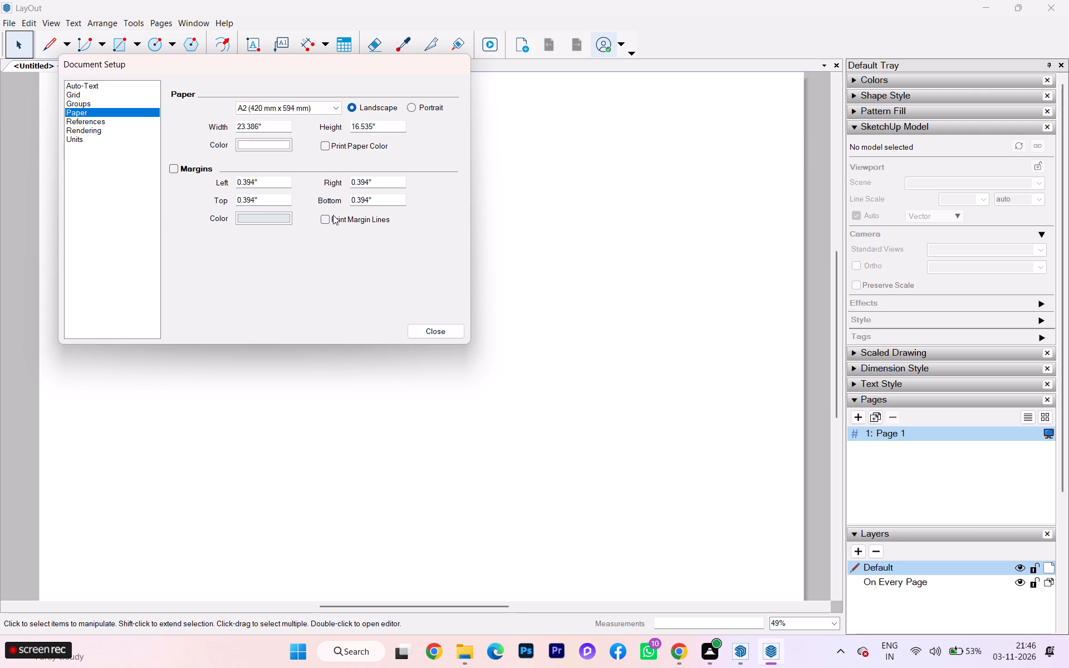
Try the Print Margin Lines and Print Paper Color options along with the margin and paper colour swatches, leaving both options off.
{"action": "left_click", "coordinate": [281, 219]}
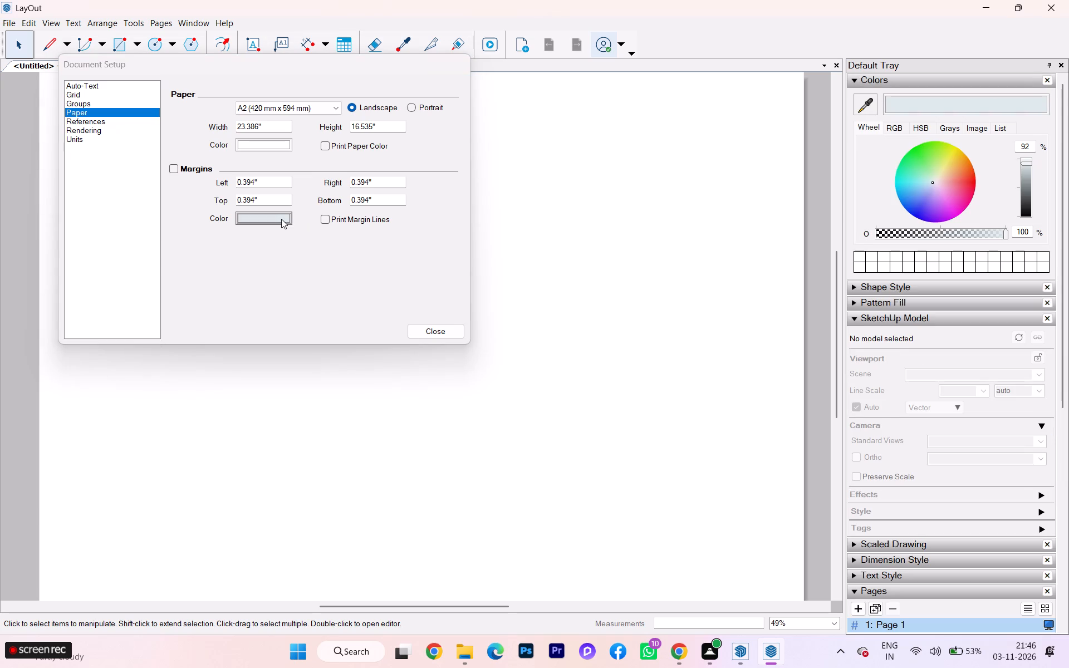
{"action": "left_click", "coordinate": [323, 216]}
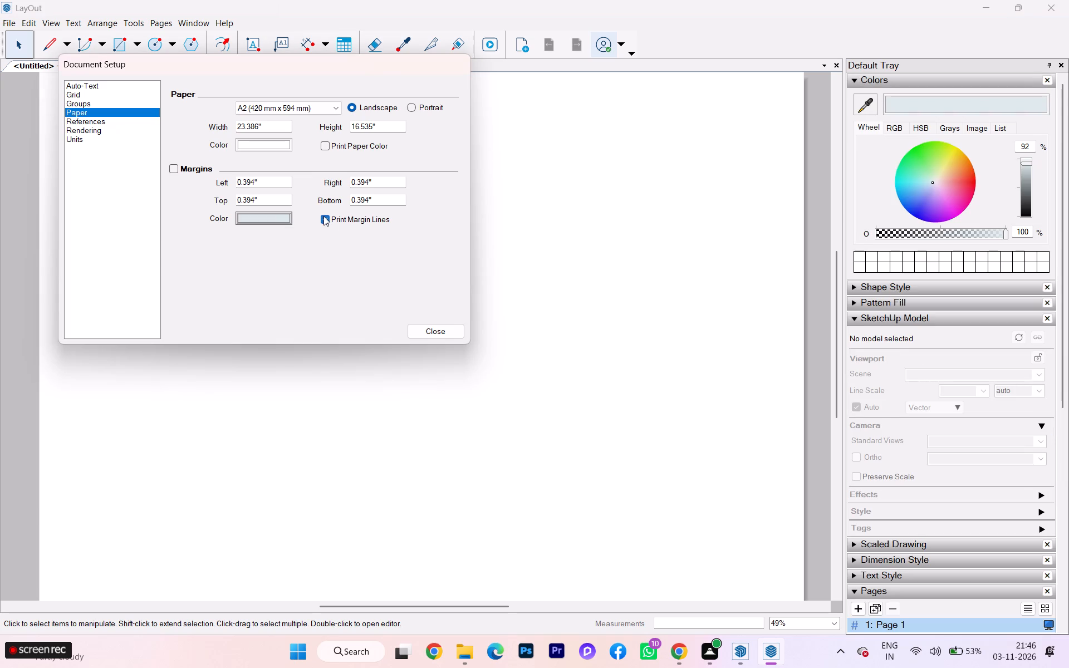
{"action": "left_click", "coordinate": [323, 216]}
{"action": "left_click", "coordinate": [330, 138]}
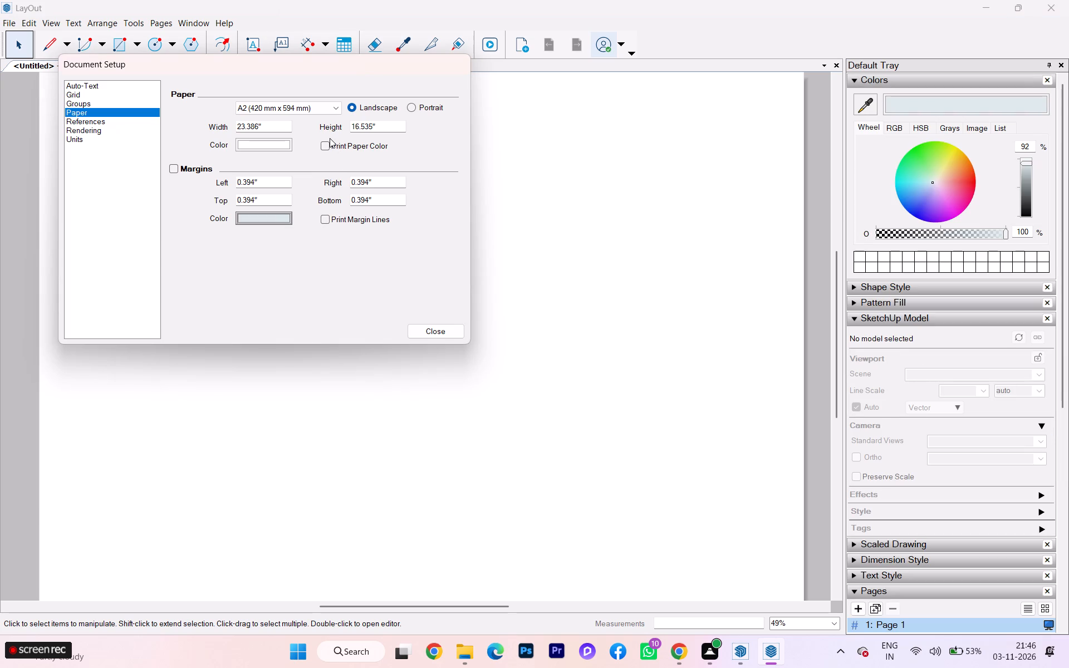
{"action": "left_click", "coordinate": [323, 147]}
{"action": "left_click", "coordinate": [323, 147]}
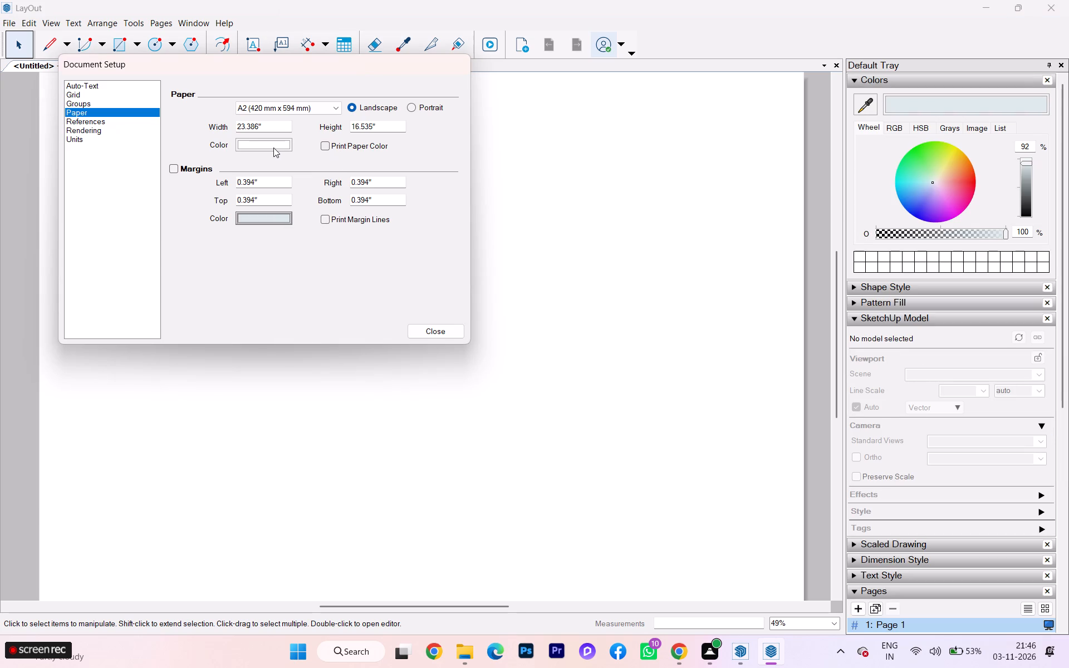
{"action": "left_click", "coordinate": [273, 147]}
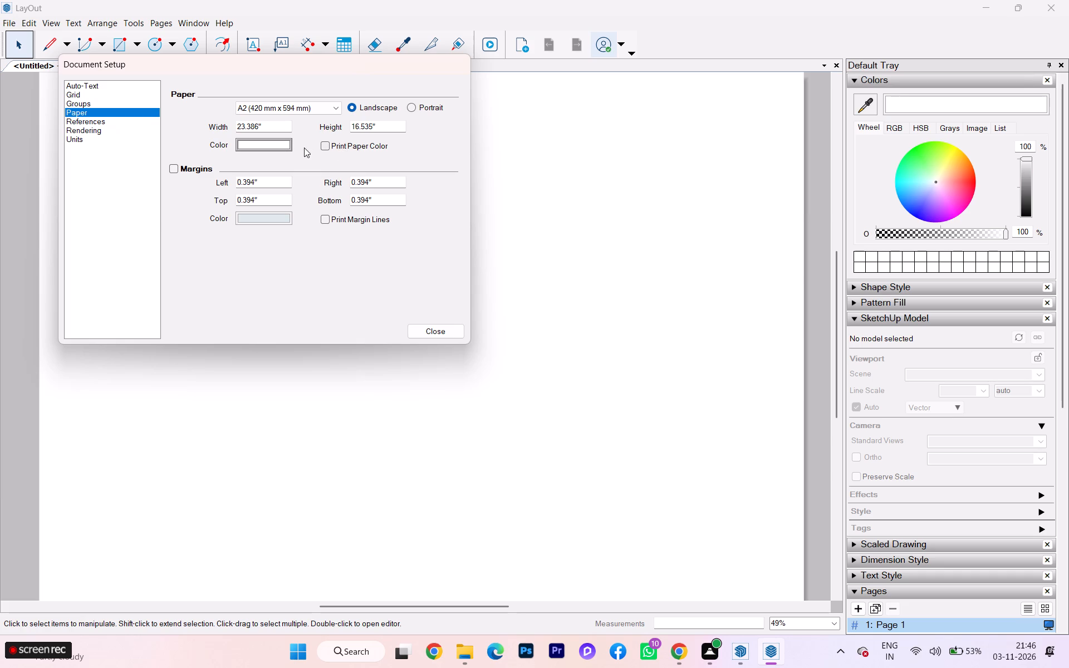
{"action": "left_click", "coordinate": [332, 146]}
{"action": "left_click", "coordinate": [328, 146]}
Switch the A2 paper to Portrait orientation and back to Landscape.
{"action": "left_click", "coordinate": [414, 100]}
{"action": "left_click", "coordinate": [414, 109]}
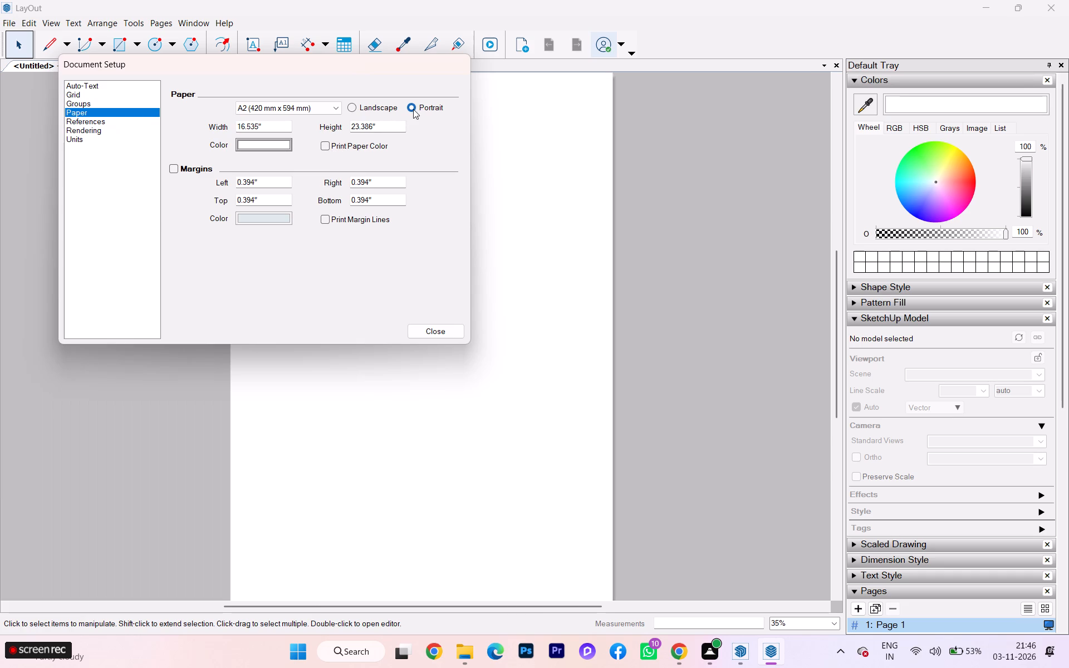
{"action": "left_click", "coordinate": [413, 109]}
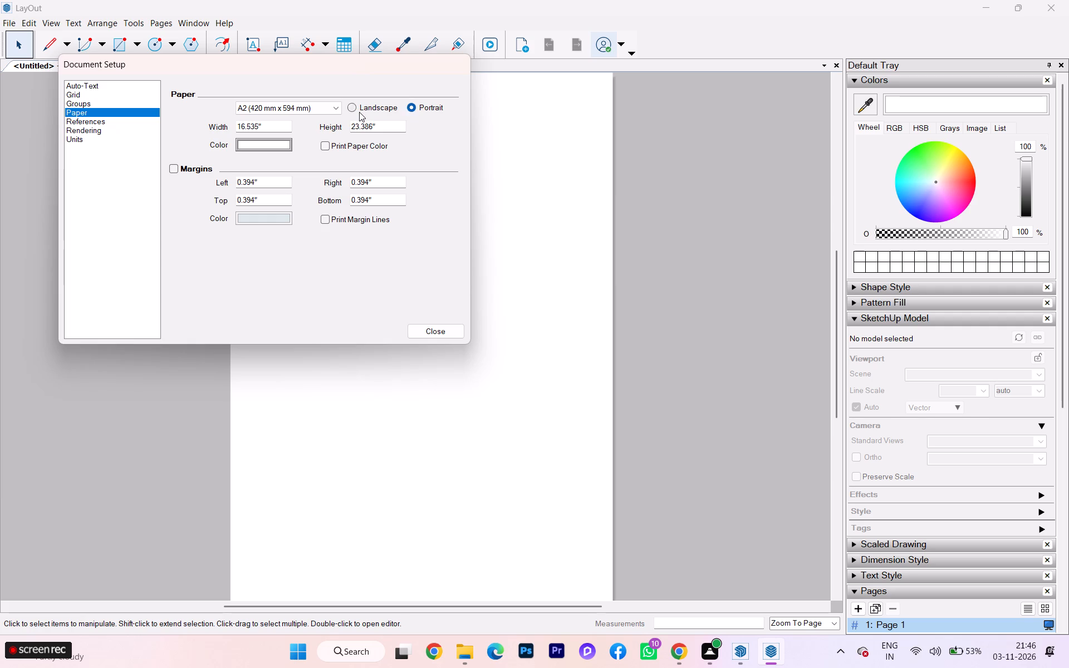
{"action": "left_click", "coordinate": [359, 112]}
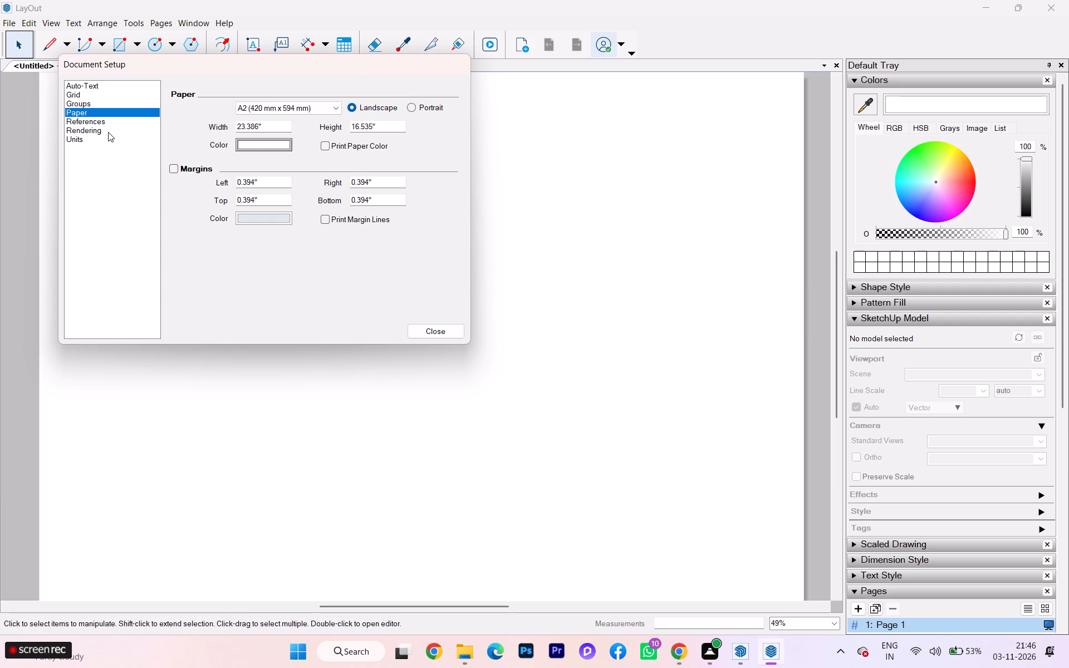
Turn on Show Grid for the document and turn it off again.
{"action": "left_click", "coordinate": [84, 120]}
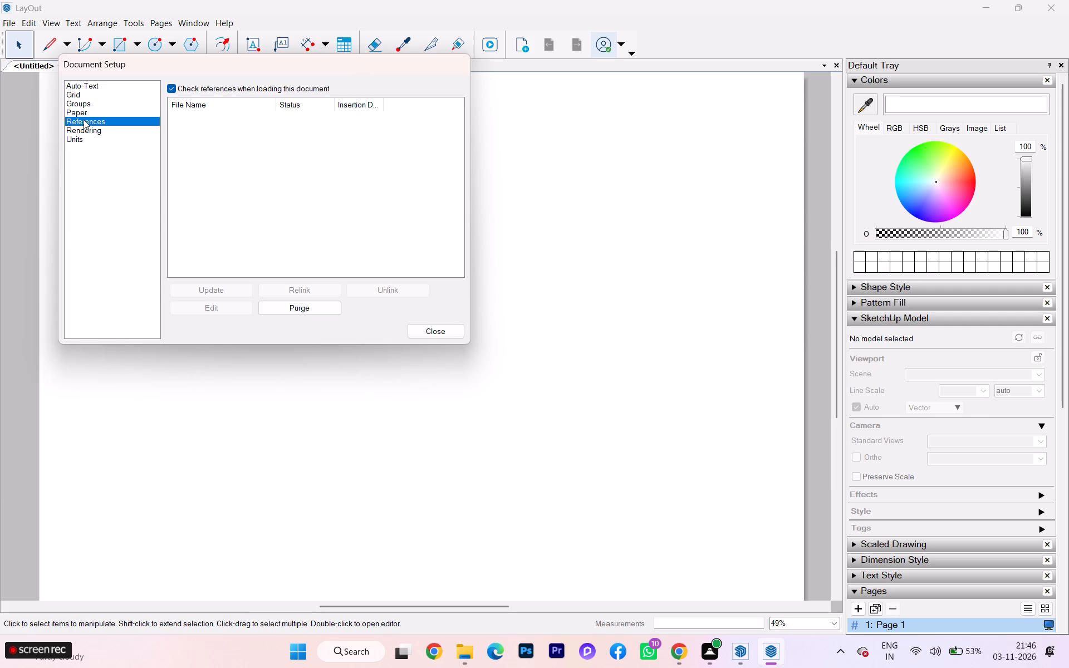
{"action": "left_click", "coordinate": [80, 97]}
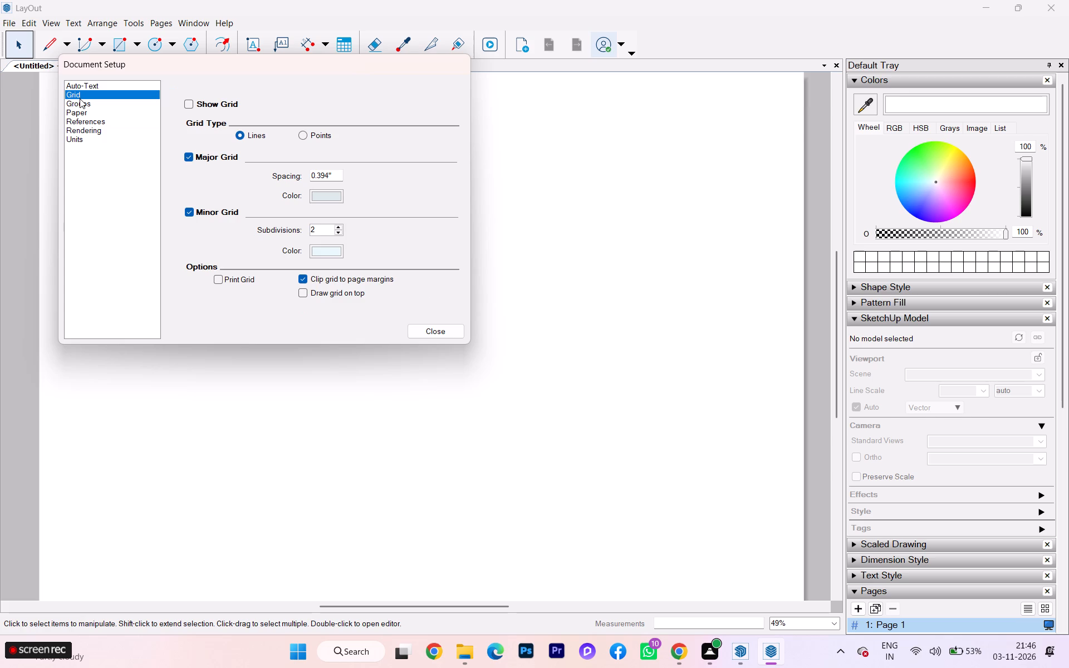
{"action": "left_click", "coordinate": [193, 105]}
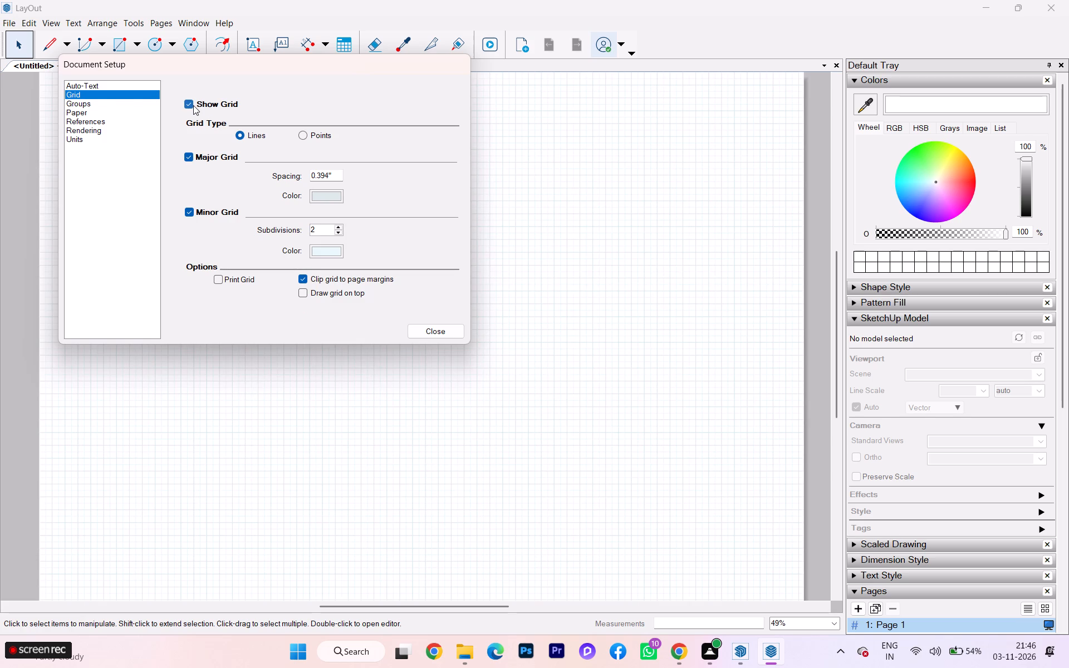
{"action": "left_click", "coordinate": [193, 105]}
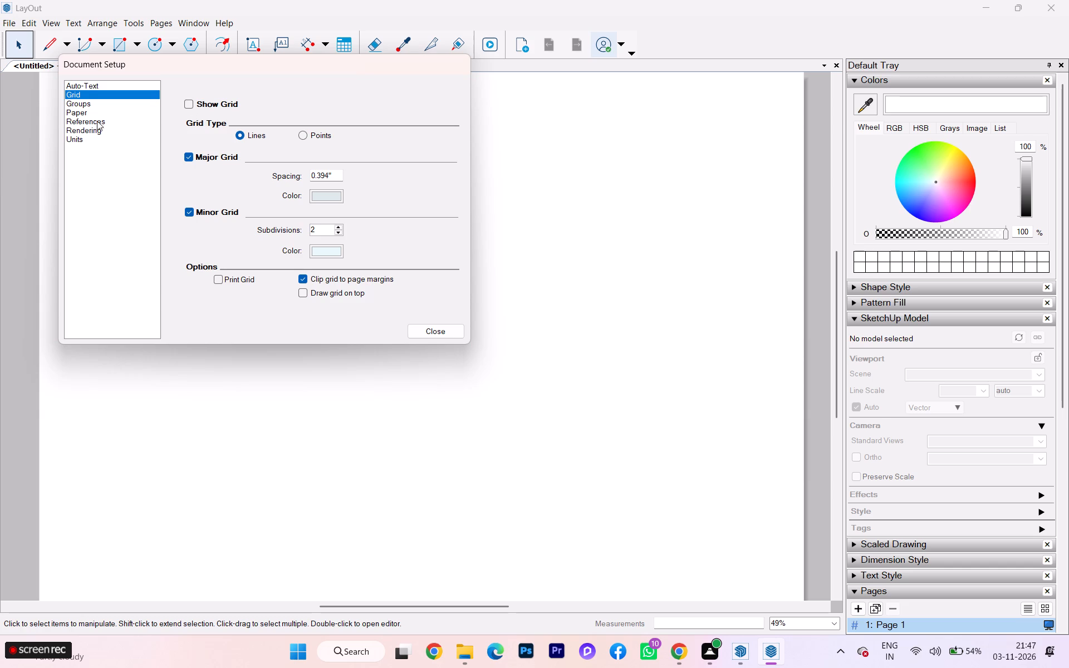
Review the Groups, Rendering, Auto-Text, Units and Grid settings in Document Setup.
{"action": "left_click", "coordinate": [86, 105]}
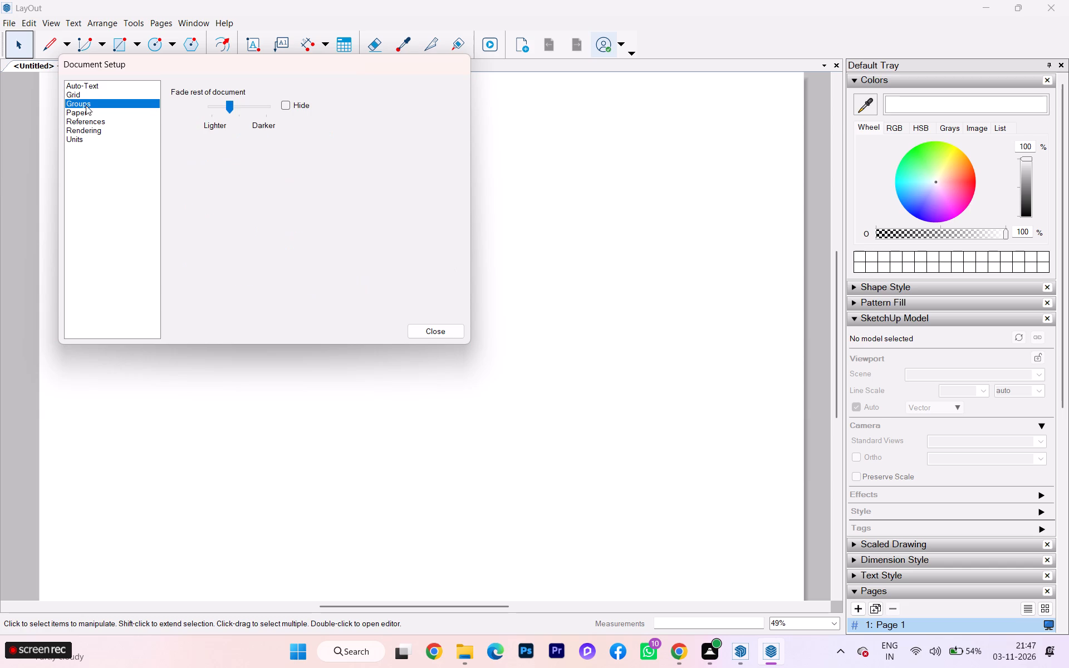
{"action": "left_click", "coordinate": [90, 122]}
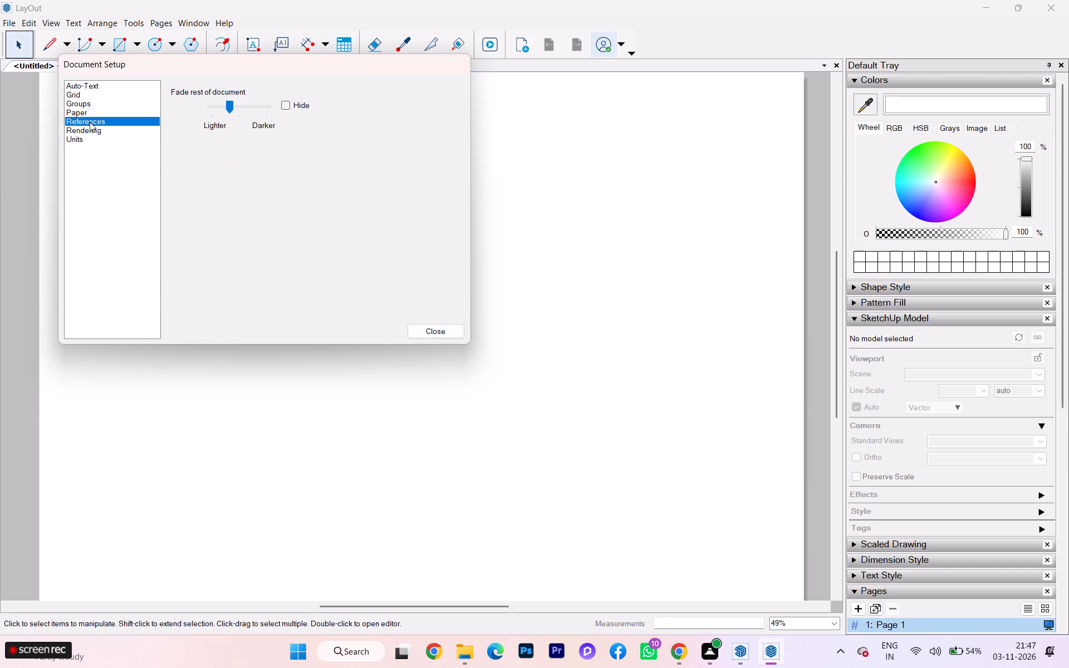
{"action": "left_click", "coordinate": [84, 135]}
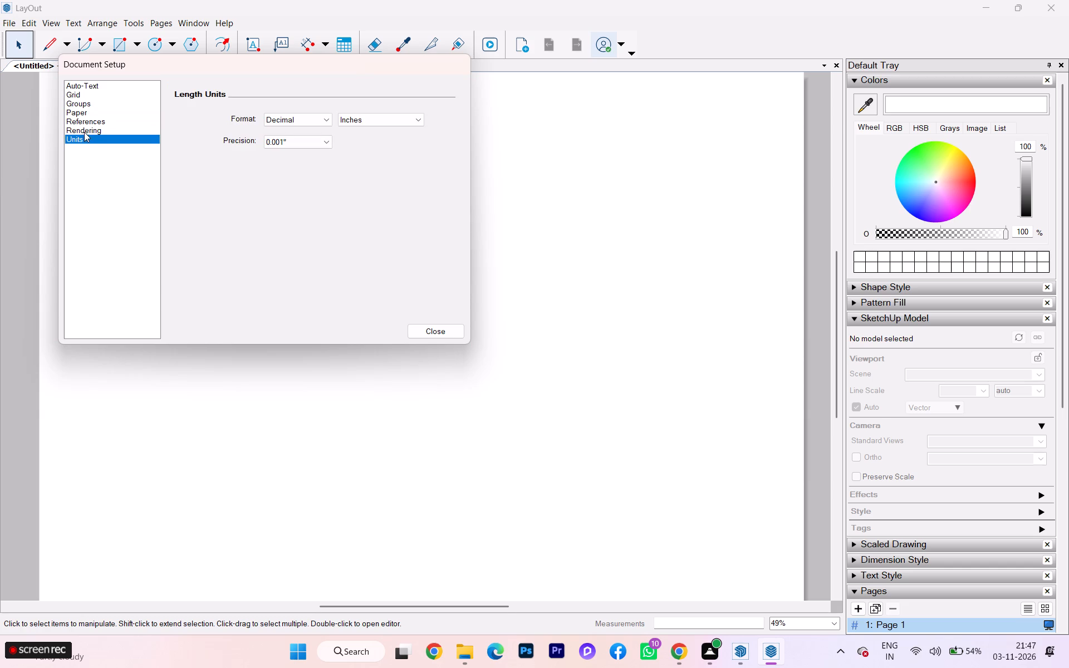
{"action": "left_click", "coordinate": [86, 129]}
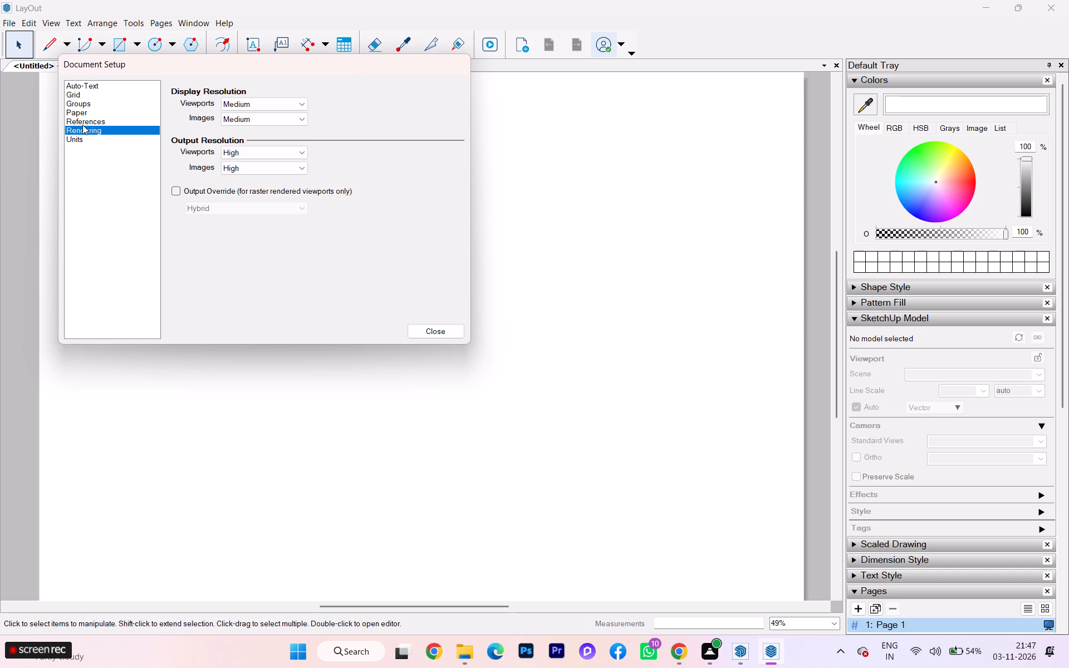
{"action": "left_click", "coordinate": [90, 83]}
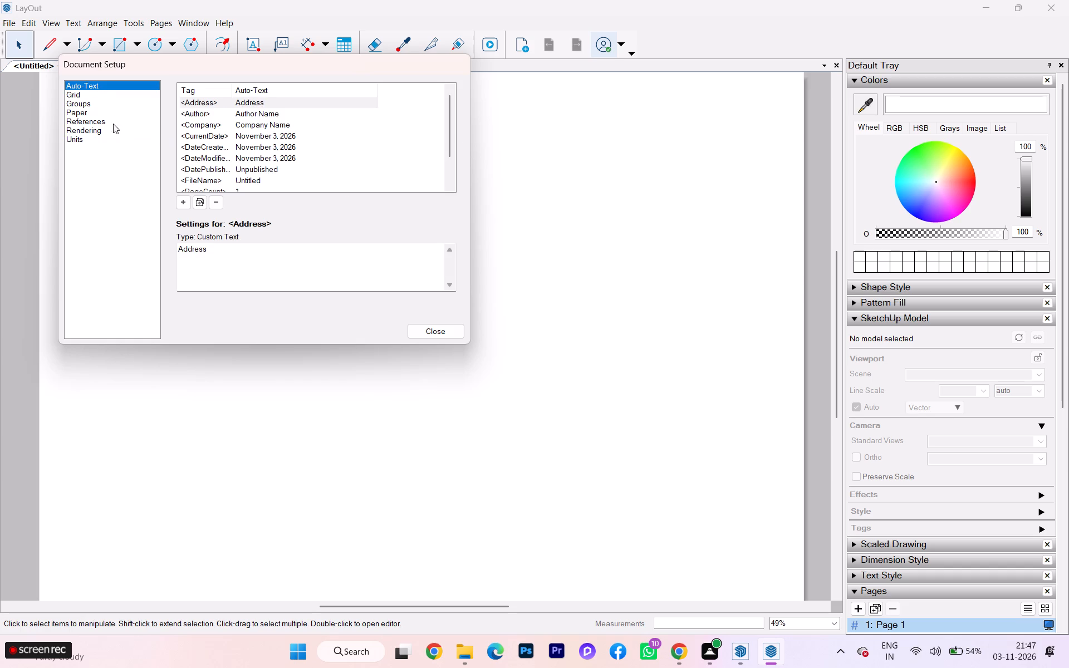
{"action": "left_click", "coordinate": [79, 140]}
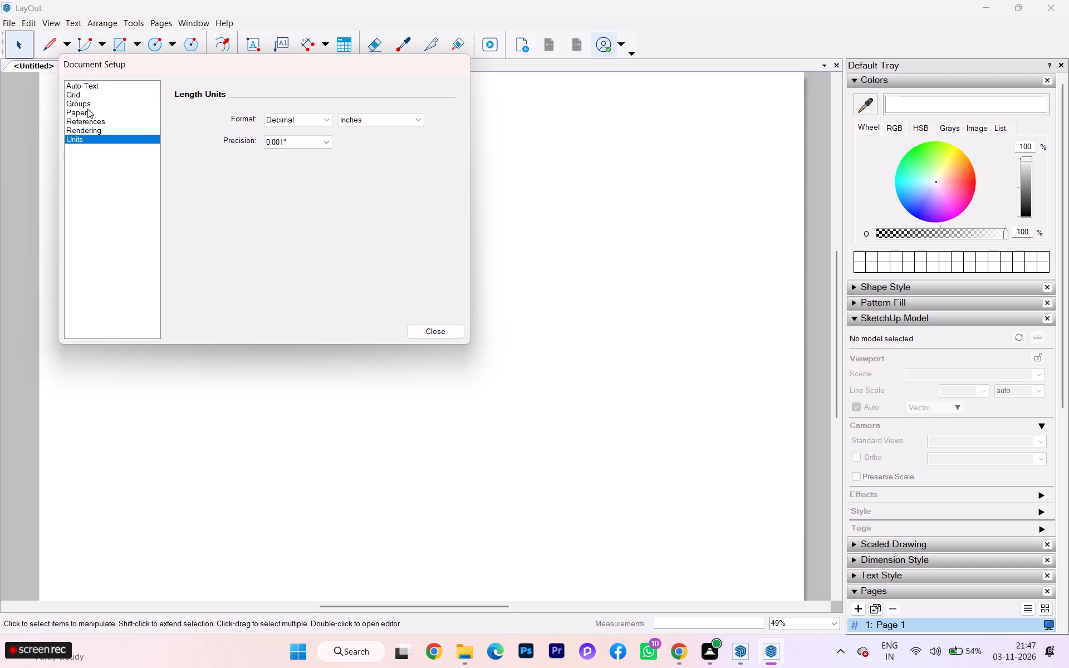
{"action": "left_click", "coordinate": [87, 109]}
{"action": "left_click", "coordinate": [86, 103]}
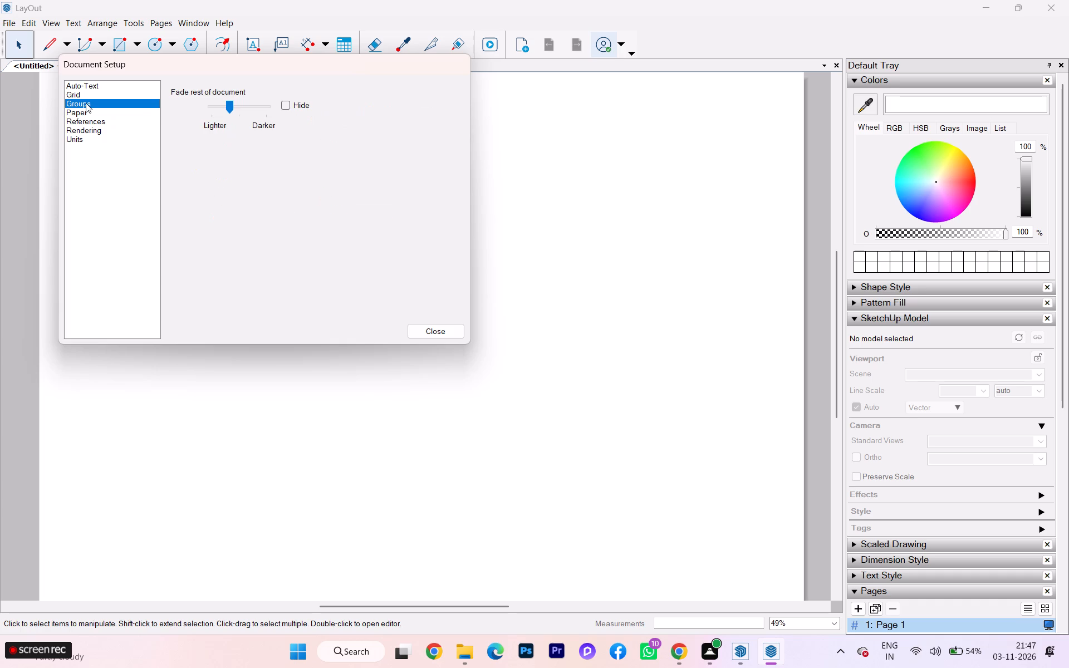
{"action": "left_click", "coordinate": [88, 97]}
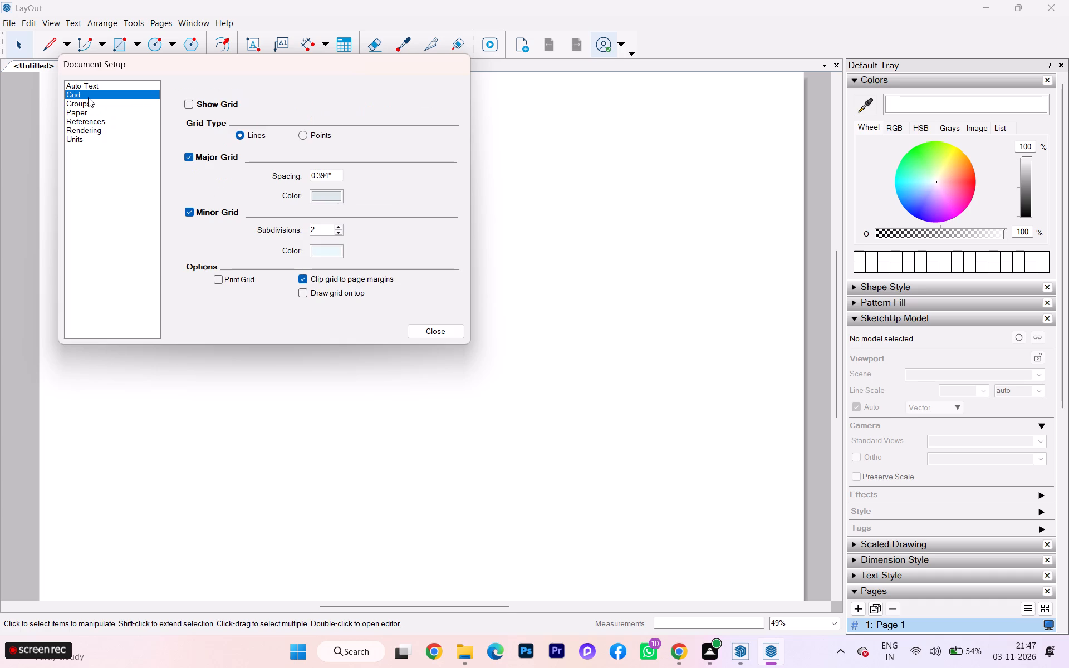
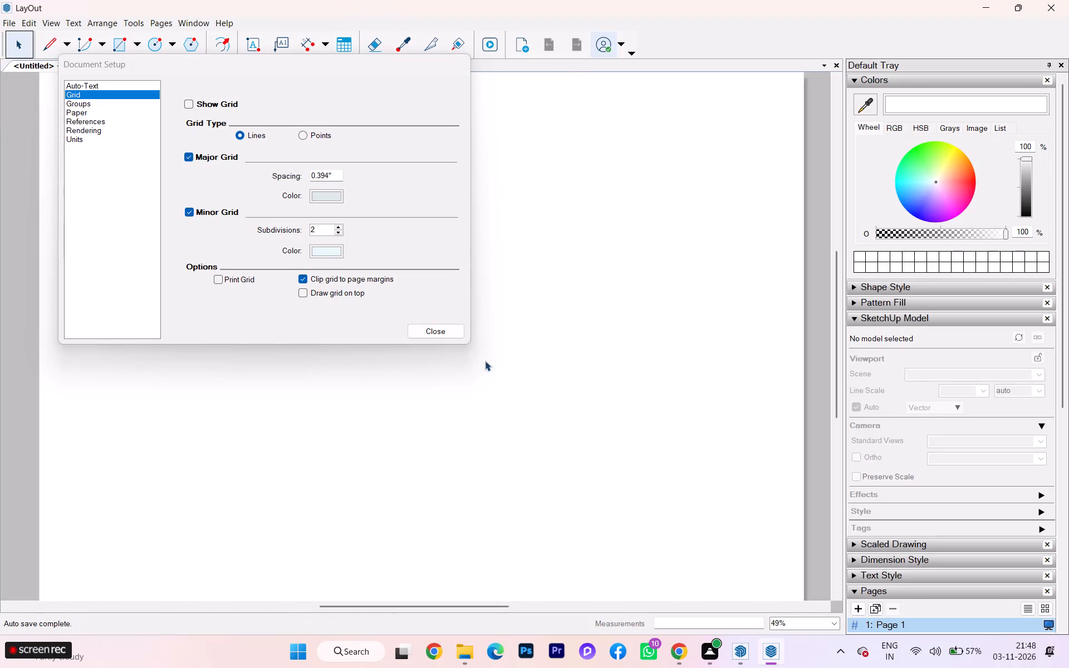
Close the Document Setup settings.
{"action": "left_click", "coordinate": [458, 333]}
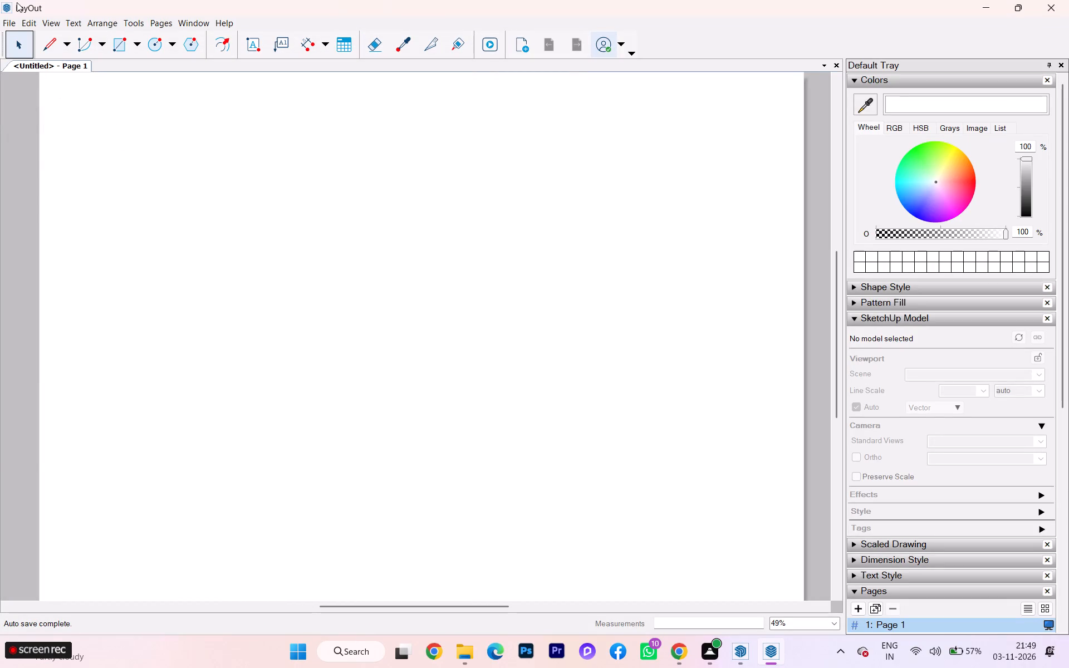
{"action": "left_click", "coordinate": [11, 21]}
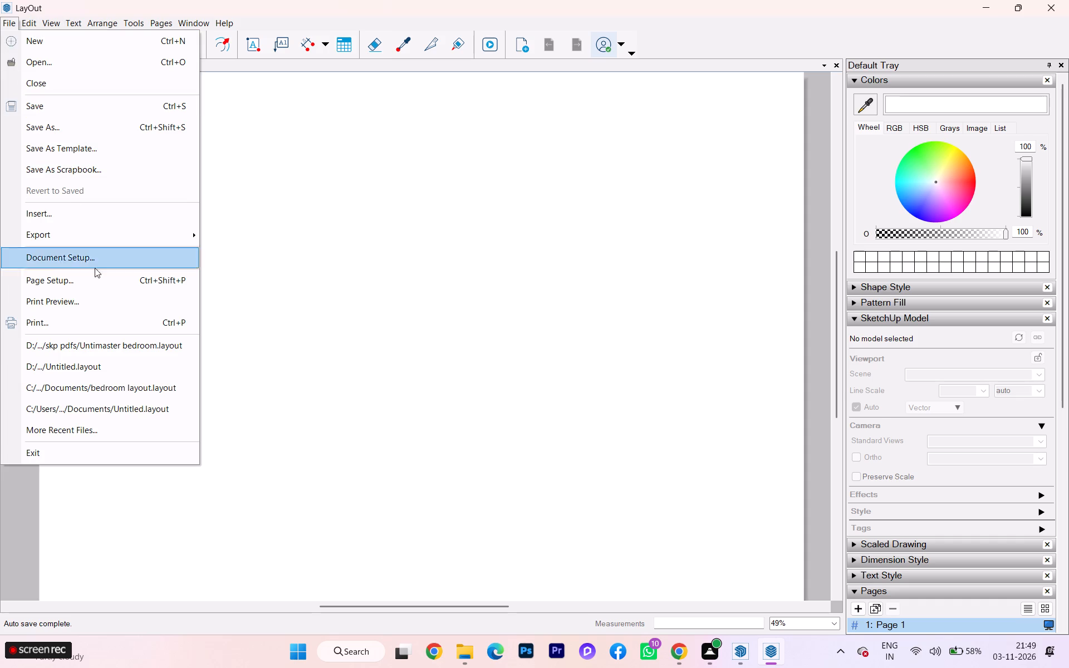
{"action": "left_click", "coordinate": [330, 202]}
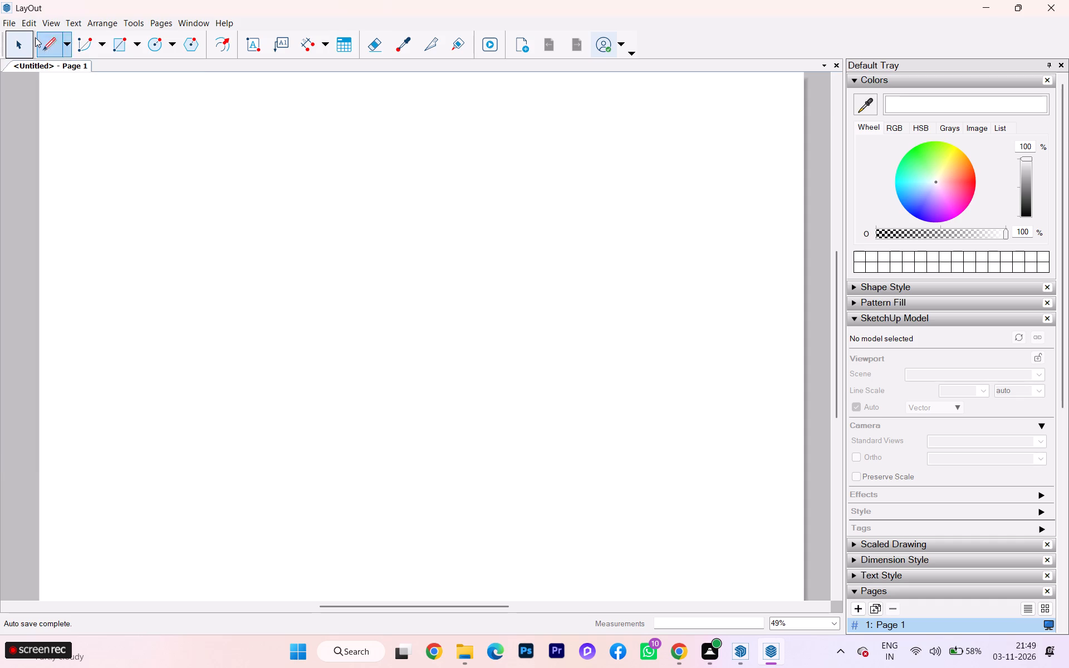
Save the document as a scrapbook in the SketchUp 2024 ProgramData scrapbook folder, leaving the scrapbook name blank.
{"action": "left_click", "coordinate": [9, 16]}
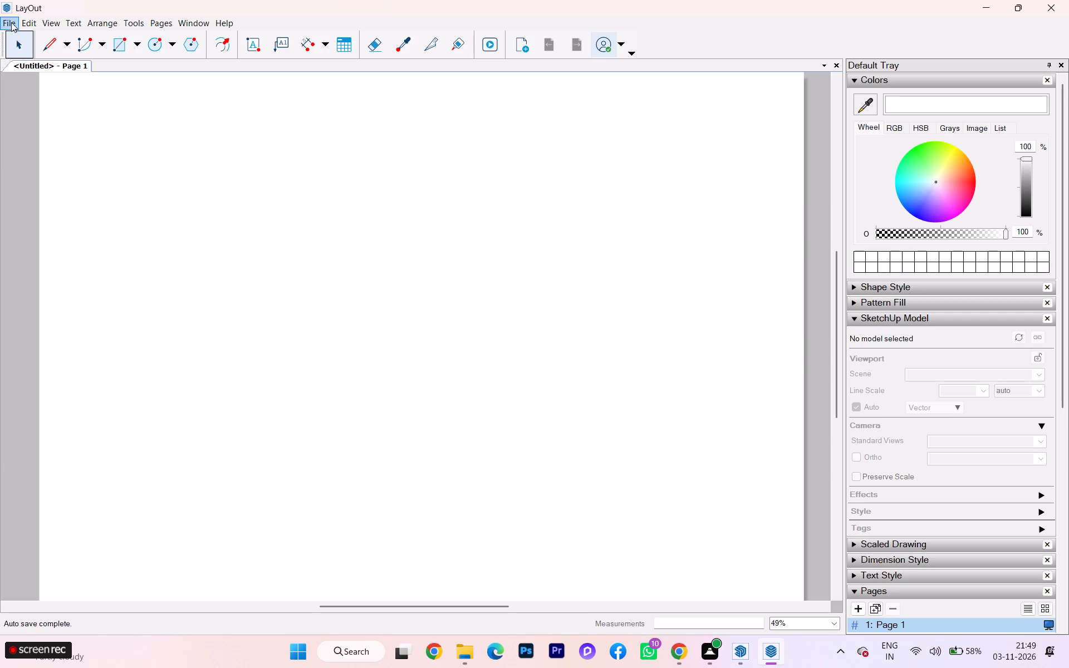
{"action": "left_click", "coordinate": [9, 20]}
{"action": "left_click", "coordinate": [43, 161]}
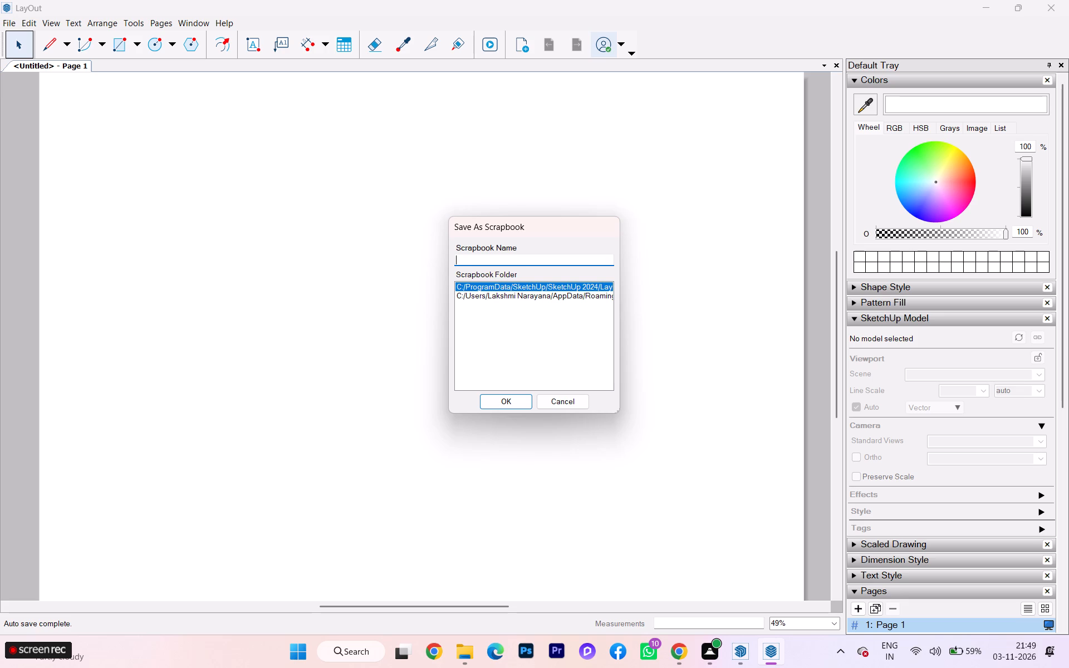
{"action": "left_click", "coordinate": [516, 401]}
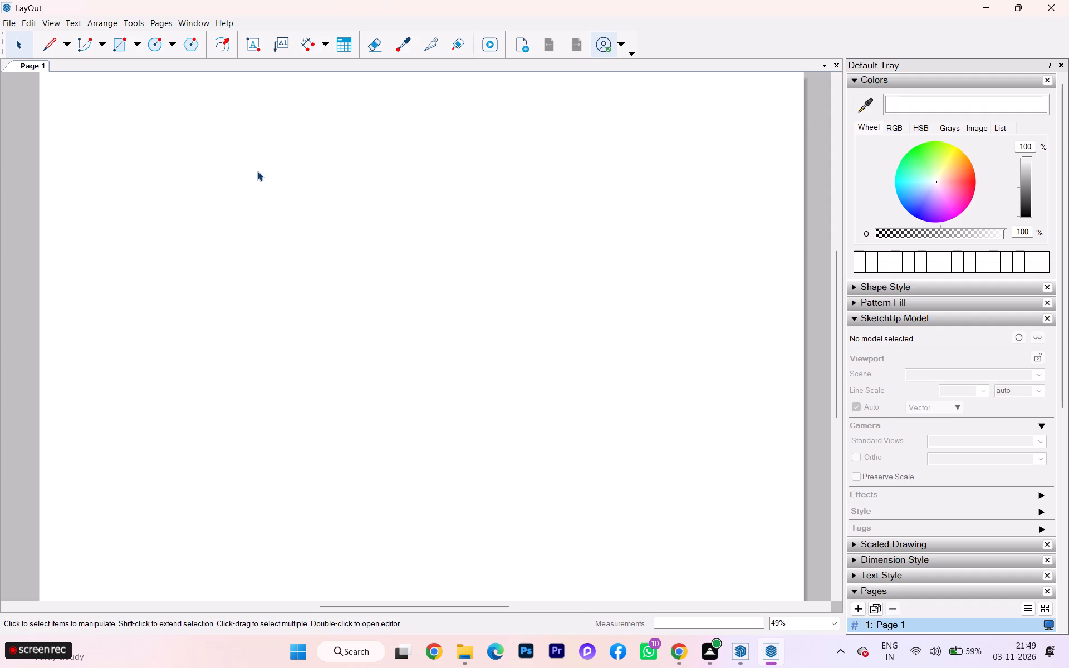
Start inserting a file and browse to the skp projectss folder inside internship files on New Volume (D:).
{"action": "left_click", "coordinate": [11, 17]}
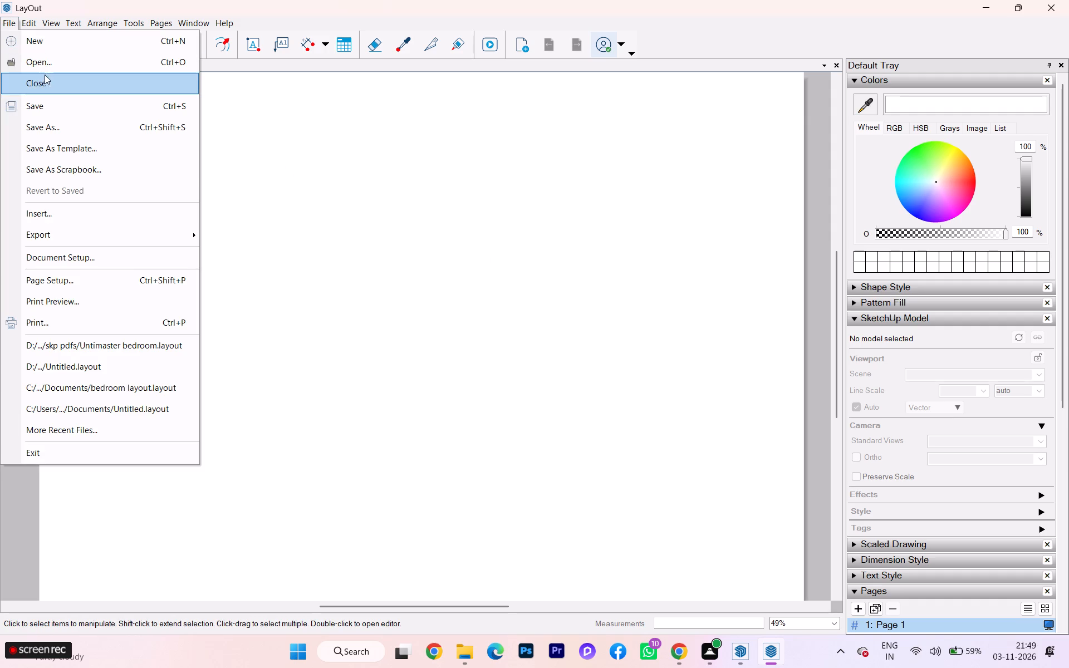
{"action": "left_click", "coordinate": [24, 208]}
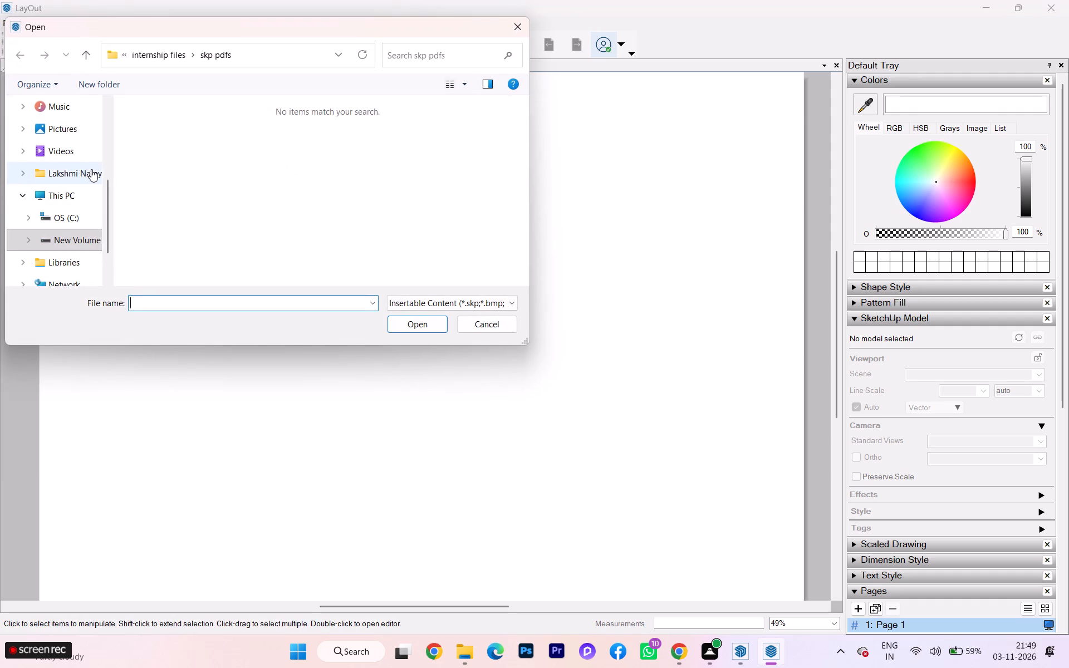
{"action": "left_click", "coordinate": [71, 237]}
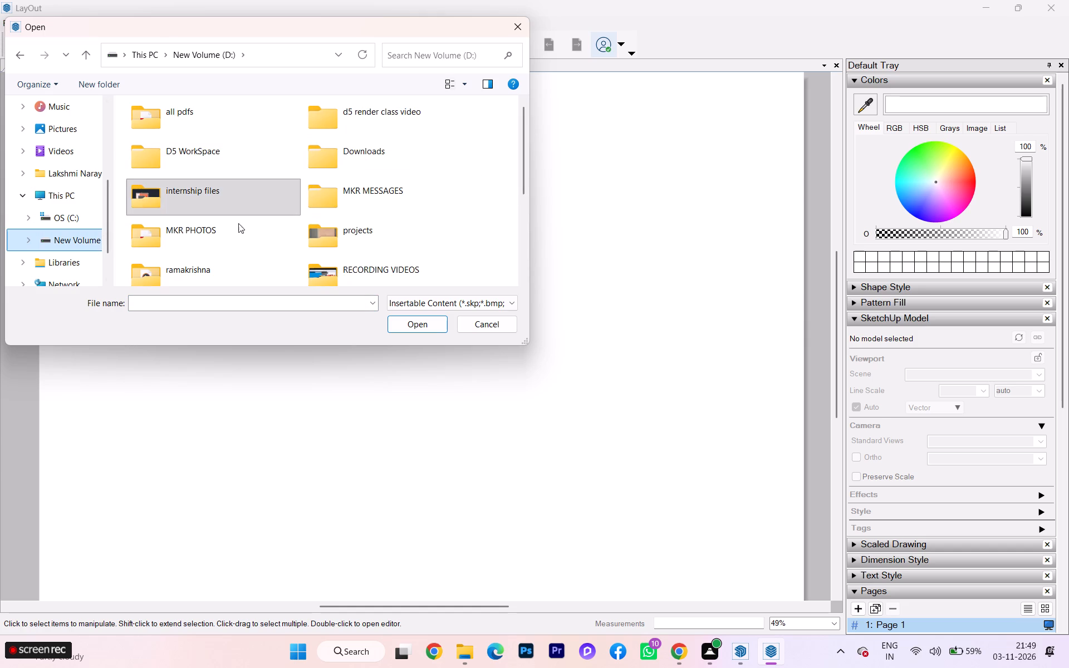
{"action": "double_click", "coordinate": [356, 228]}
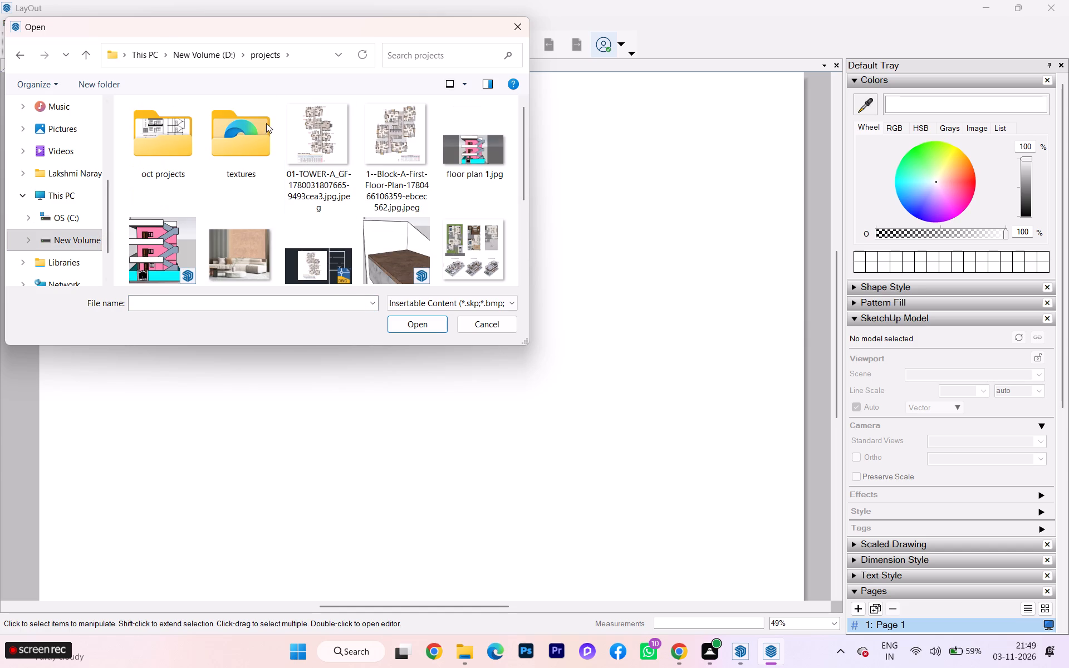
{"action": "left_click", "coordinate": [218, 48]}
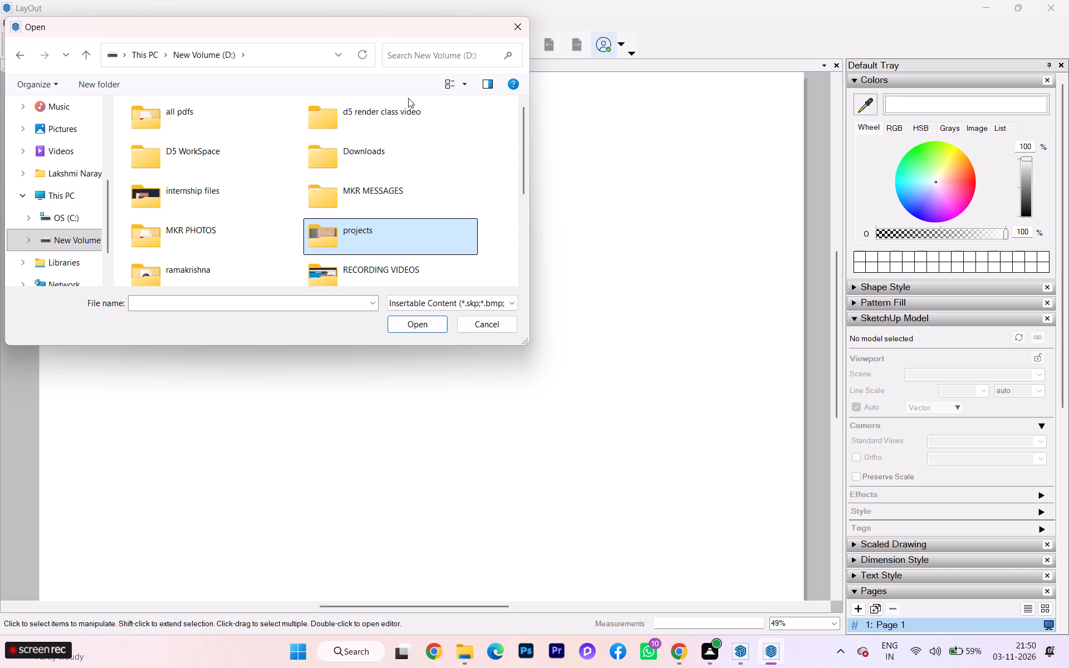
{"action": "left_click", "coordinate": [194, 183]}
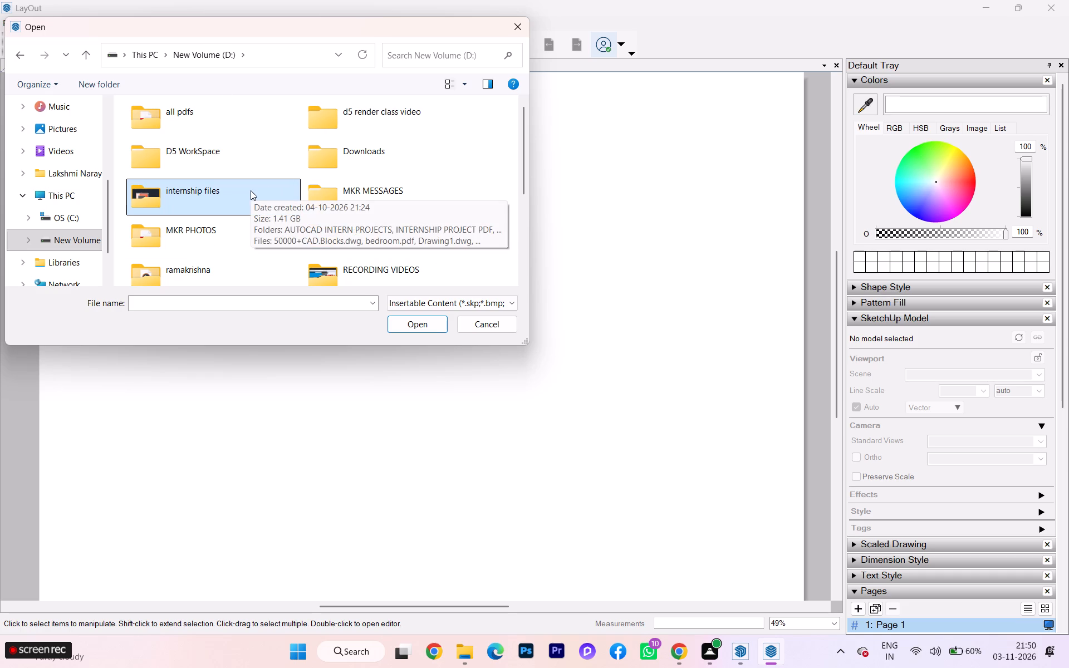
{"action": "double_click", "coordinate": [231, 205]}
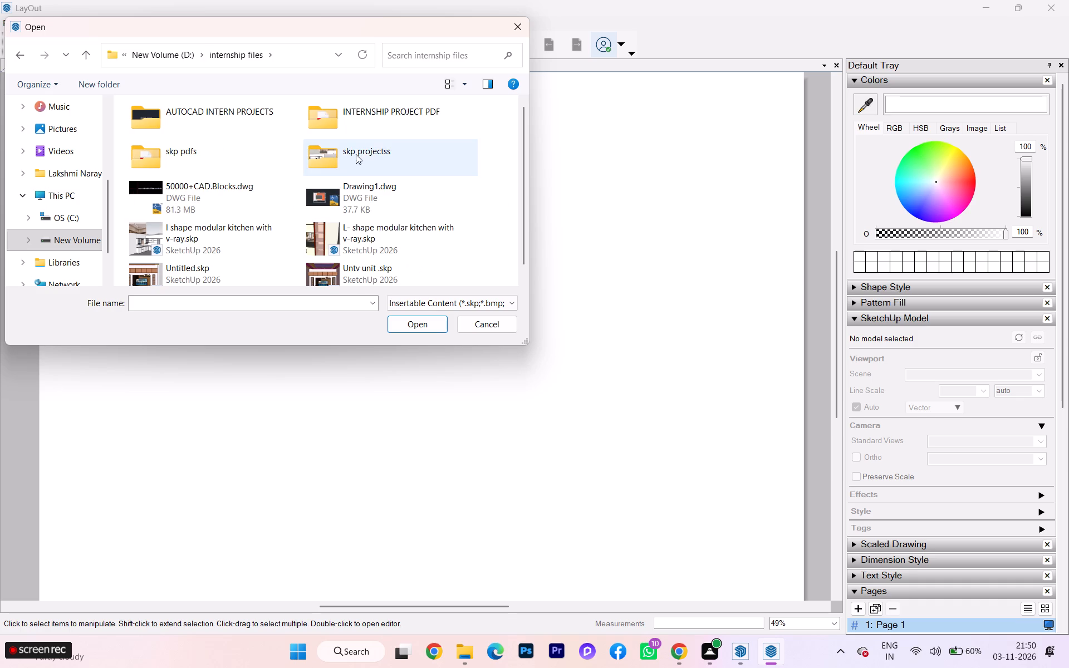
{"action": "double_click", "coordinate": [375, 150]}
Look through the skp projectss folder for the 3D kitchen model, with the file filter set to All Files.
{"action": "scroll", "coordinate": [219, 184], "scroll_direction": "down", "scroll_amount": 2}
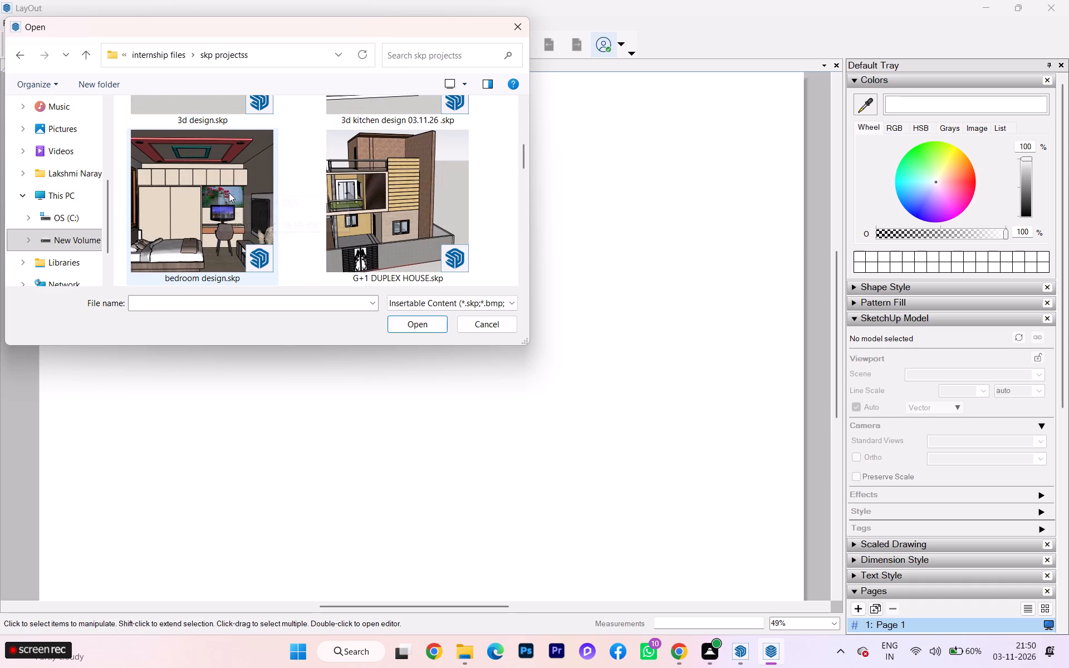
{"action": "scroll", "coordinate": [200, 218], "scroll_direction": "down", "scroll_amount": 3}
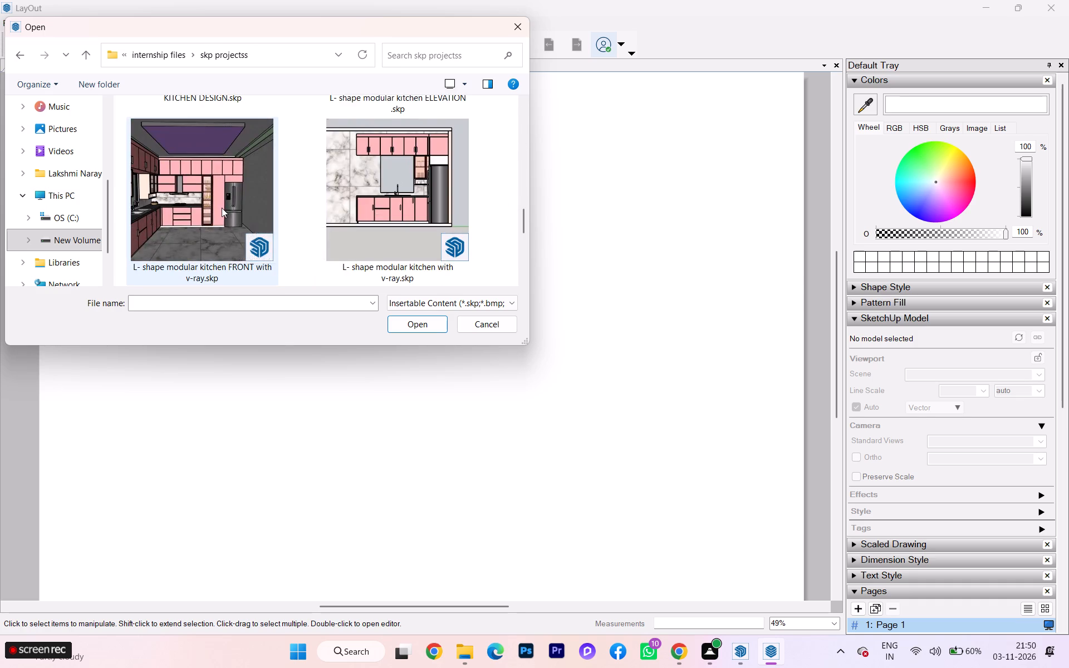
{"action": "scroll", "coordinate": [222, 208], "scroll_direction": "down", "scroll_amount": 2}
{"action": "left_click", "coordinate": [428, 304]}
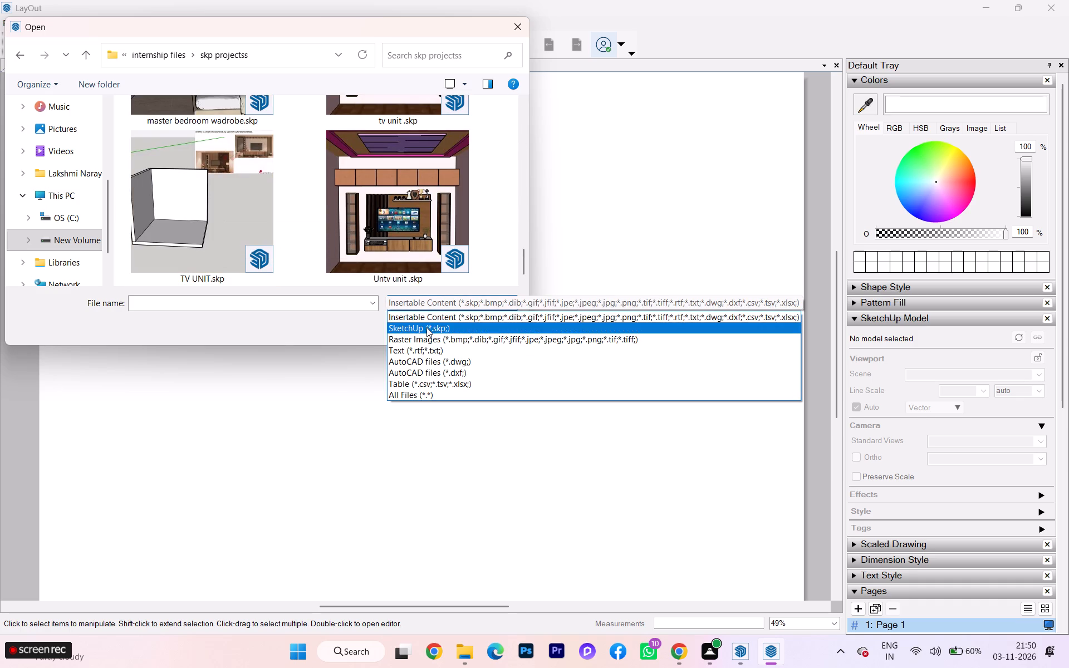
{"action": "left_click", "coordinate": [420, 395]}
{"action": "scroll", "coordinate": [365, 211], "scroll_direction": "down", "scroll_amount": 3}
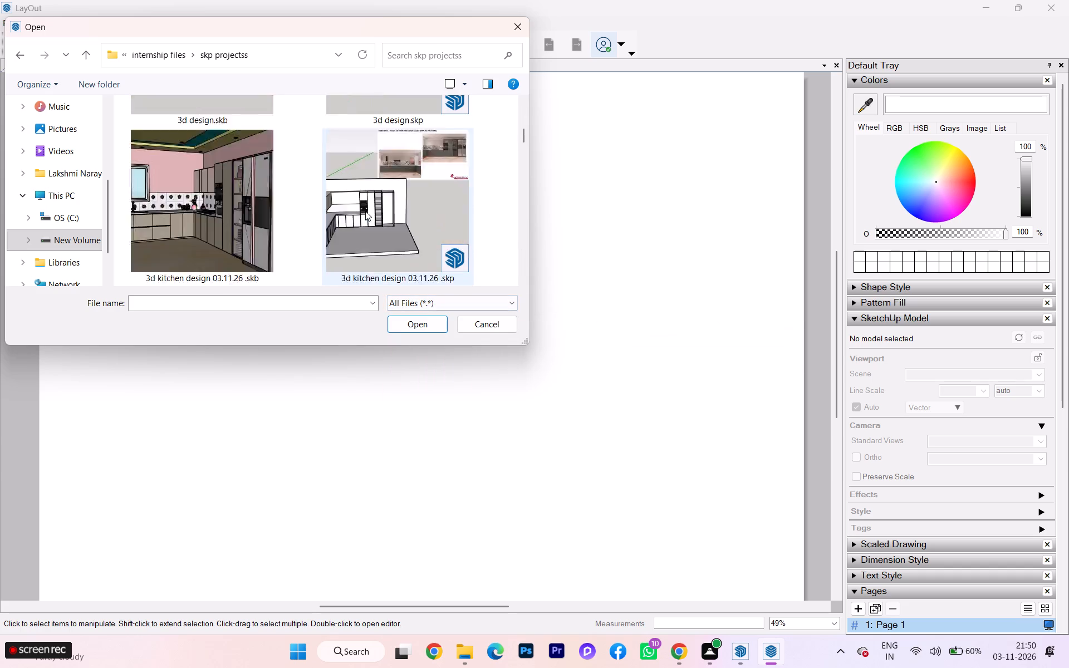
{"action": "scroll", "coordinate": [365, 211], "scroll_direction": "down", "scroll_amount": 5}
{"action": "scroll", "coordinate": [365, 204], "scroll_direction": "up", "scroll_amount": 1}
{"action": "scroll", "coordinate": [365, 204], "scroll_direction": "down", "scroll_amount": 1}
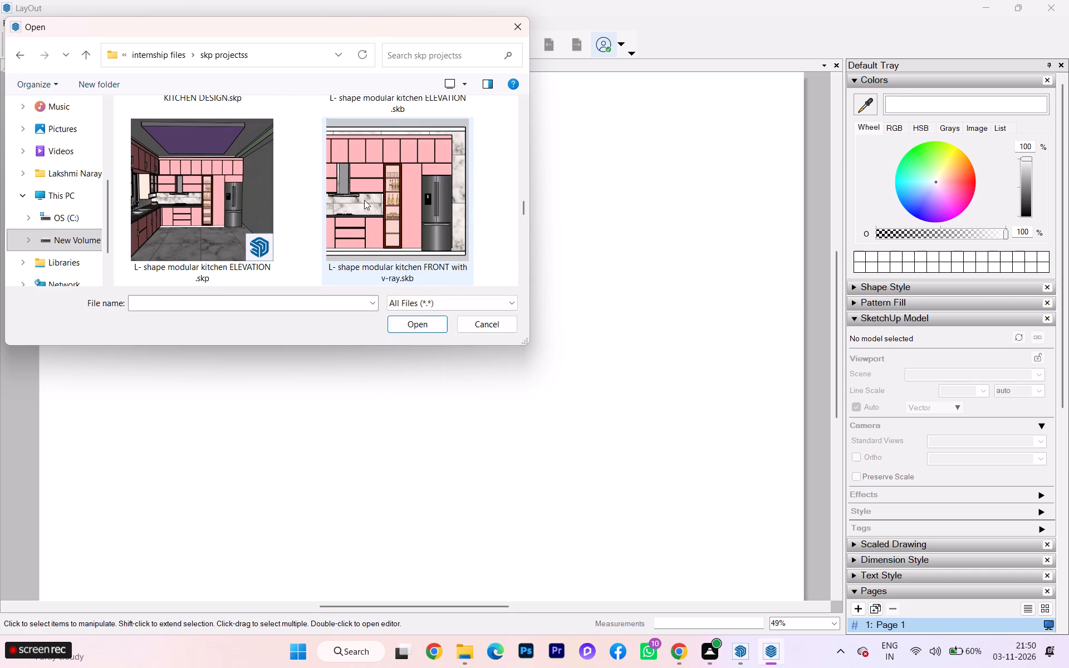
{"action": "scroll", "coordinate": [364, 198], "scroll_direction": "down", "scroll_amount": 3}
{"action": "scroll", "coordinate": [283, 192], "scroll_direction": "down", "scroll_amount": 3}
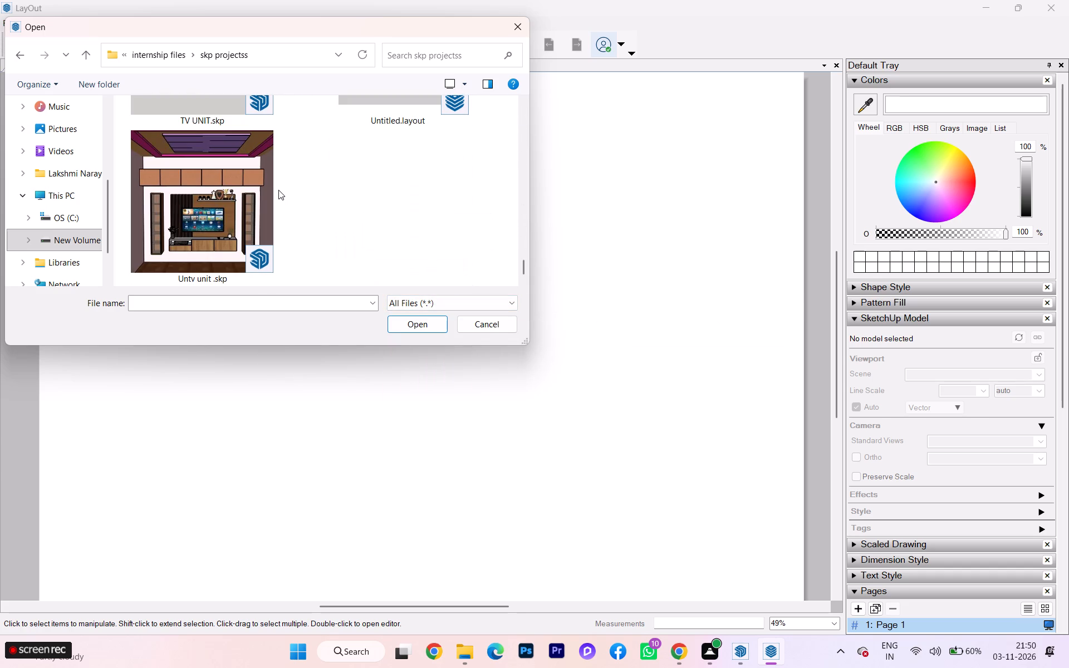
{"action": "scroll", "coordinate": [278, 190], "scroll_direction": "down", "scroll_amount": 2}
{"action": "scroll", "coordinate": [278, 190], "scroll_direction": "up", "scroll_amount": 4}
{"action": "scroll", "coordinate": [384, 243], "scroll_direction": "up", "scroll_amount": 1}
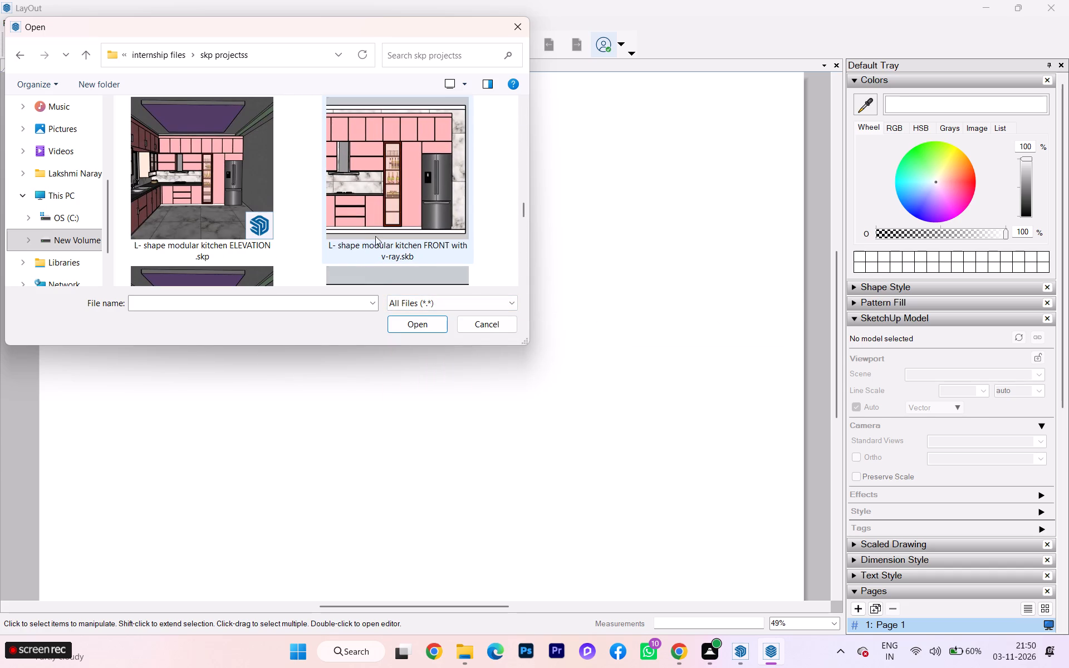
{"action": "scroll", "coordinate": [347, 173], "scroll_direction": "up", "scroll_amount": 1}
{"action": "scroll", "coordinate": [350, 183], "scroll_direction": "down", "scroll_amount": 1}
{"action": "scroll", "coordinate": [350, 183], "scroll_direction": "up", "scroll_amount": 3}
{"action": "scroll", "coordinate": [350, 183], "scroll_direction": "down", "scroll_amount": 1}
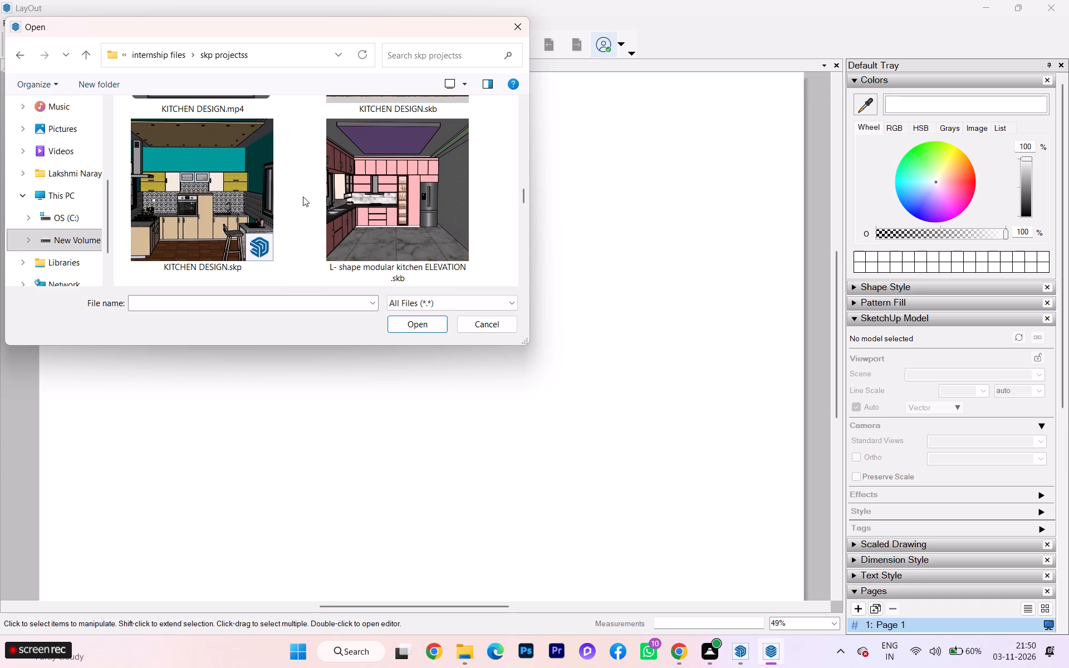
{"action": "scroll", "coordinate": [302, 195], "scroll_direction": "up", "scroll_amount": 4}
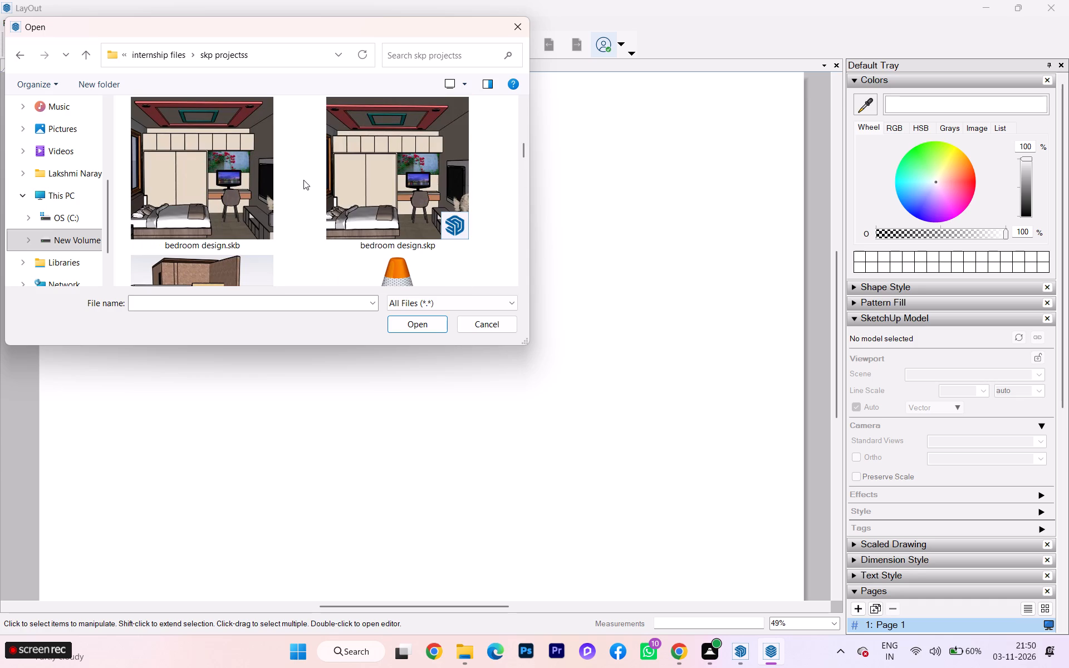
{"action": "scroll", "coordinate": [303, 180], "scroll_direction": "up", "scroll_amount": 1}
{"action": "scroll", "coordinate": [303, 180], "scroll_direction": "down", "scroll_amount": 2}
{"action": "scroll", "coordinate": [303, 184], "scroll_direction": "up", "scroll_amount": 1}
{"action": "scroll", "coordinate": [303, 184], "scroll_direction": "down", "scroll_amount": 2}
{"action": "scroll", "coordinate": [303, 184], "scroll_direction": "up", "scroll_amount": 3}
{"action": "scroll", "coordinate": [361, 167], "scroll_direction": "up", "scroll_amount": 3}
{"action": "scroll", "coordinate": [361, 167], "scroll_direction": "down", "scroll_amount": 1}
{"action": "scroll", "coordinate": [361, 171], "scroll_direction": "up", "scroll_amount": 1}
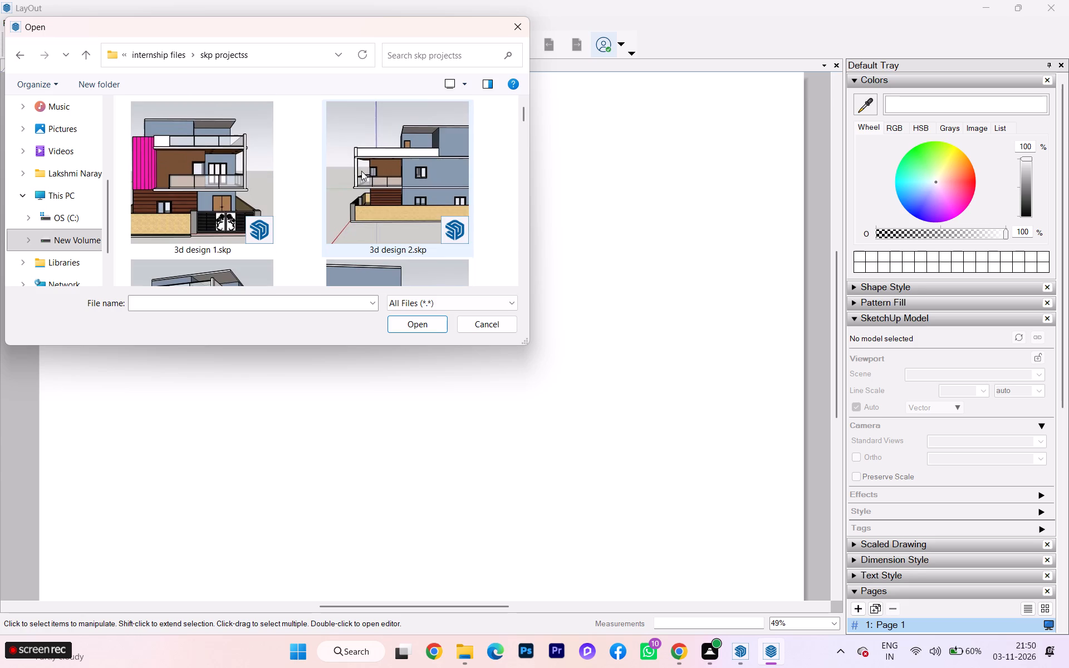
{"action": "scroll", "coordinate": [361, 171], "scroll_direction": "up", "scroll_amount": 2}
{"action": "scroll", "coordinate": [286, 148], "scroll_direction": "up", "scroll_amount": 1}
{"action": "scroll", "coordinate": [285, 148], "scroll_direction": "down", "scroll_amount": 1}
{"action": "scroll", "coordinate": [285, 148], "scroll_direction": "up", "scroll_amount": 1}
{"action": "scroll", "coordinate": [253, 134], "scroll_direction": "down", "scroll_amount": 1}
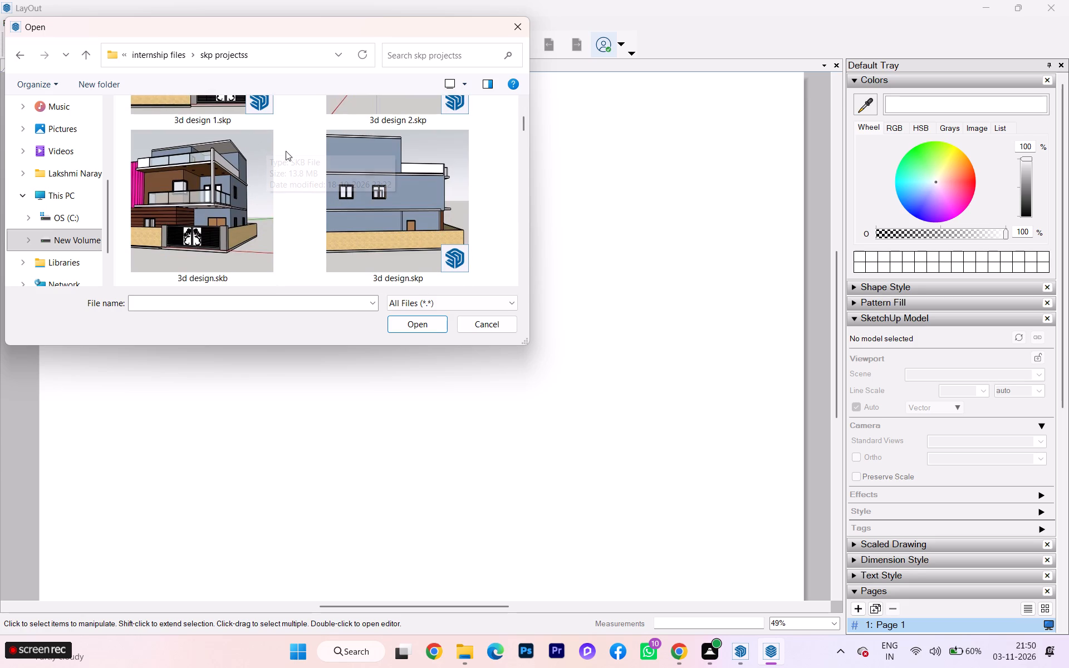
{"action": "scroll", "coordinate": [290, 174], "scroll_direction": "down", "scroll_amount": 1}
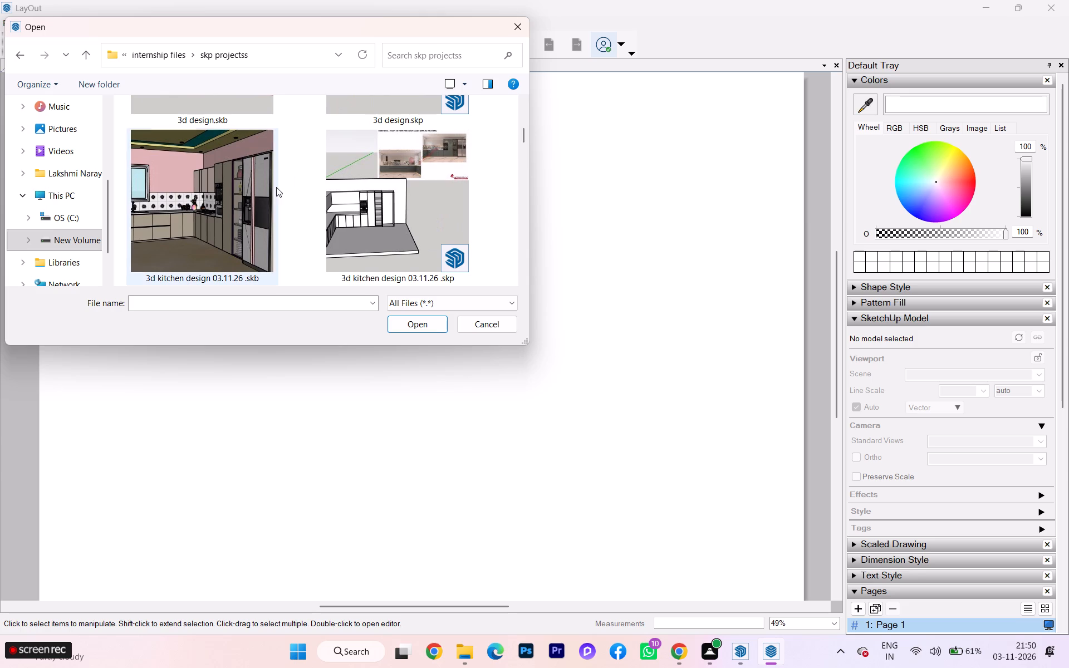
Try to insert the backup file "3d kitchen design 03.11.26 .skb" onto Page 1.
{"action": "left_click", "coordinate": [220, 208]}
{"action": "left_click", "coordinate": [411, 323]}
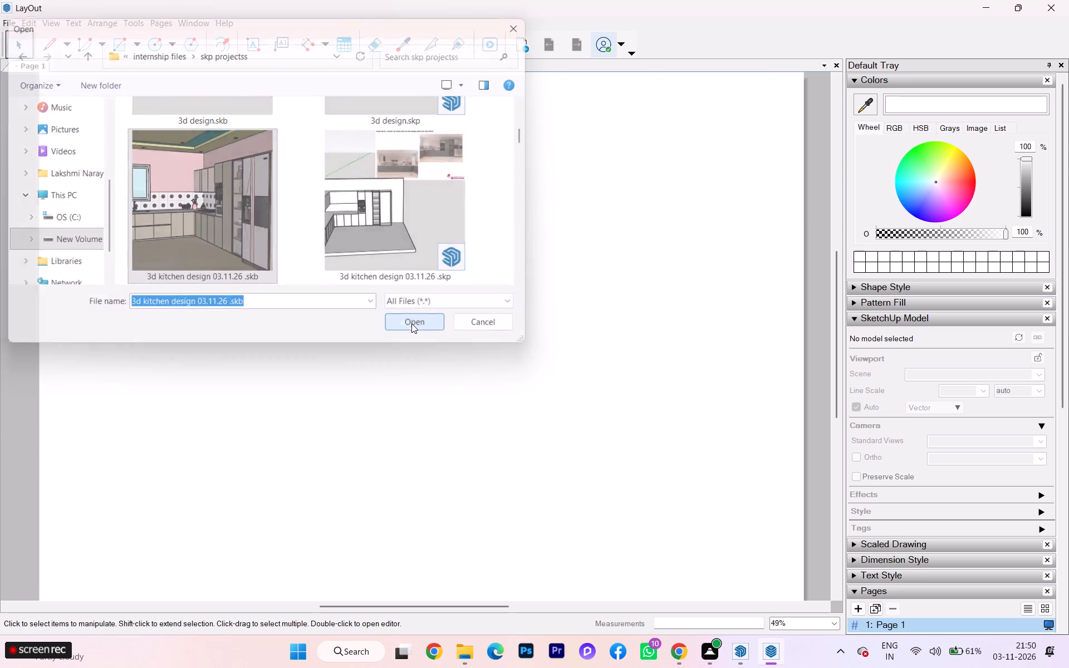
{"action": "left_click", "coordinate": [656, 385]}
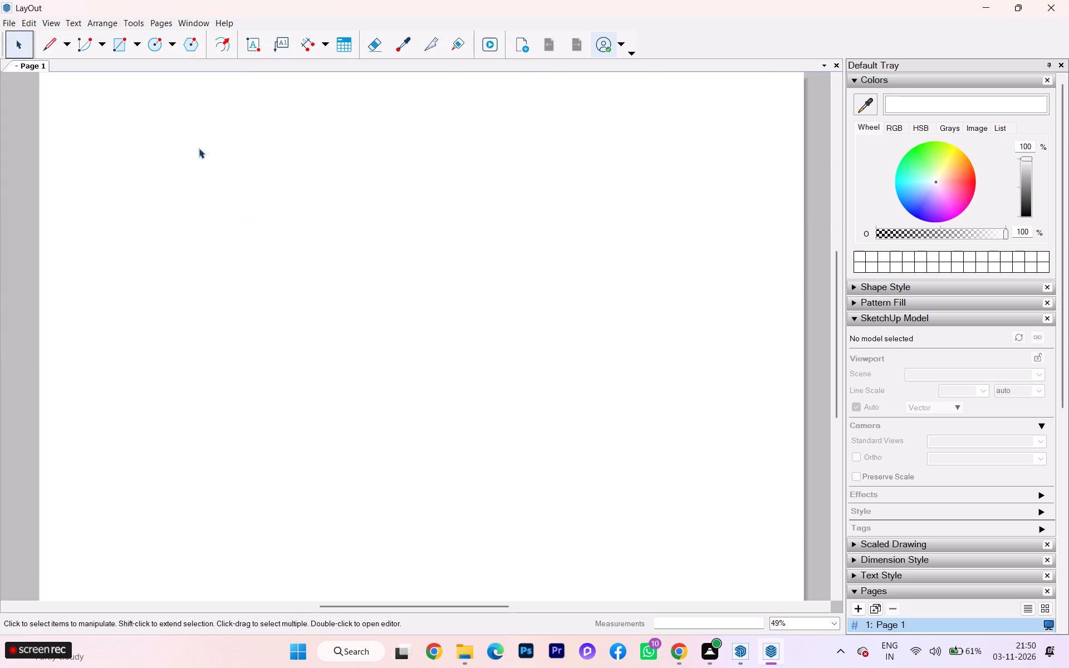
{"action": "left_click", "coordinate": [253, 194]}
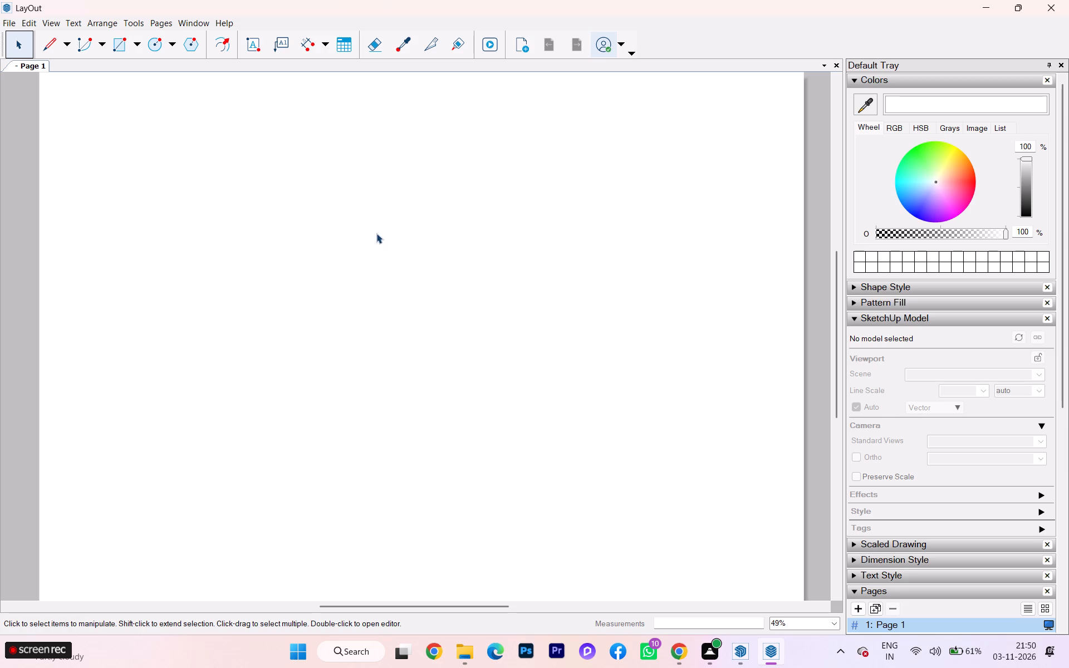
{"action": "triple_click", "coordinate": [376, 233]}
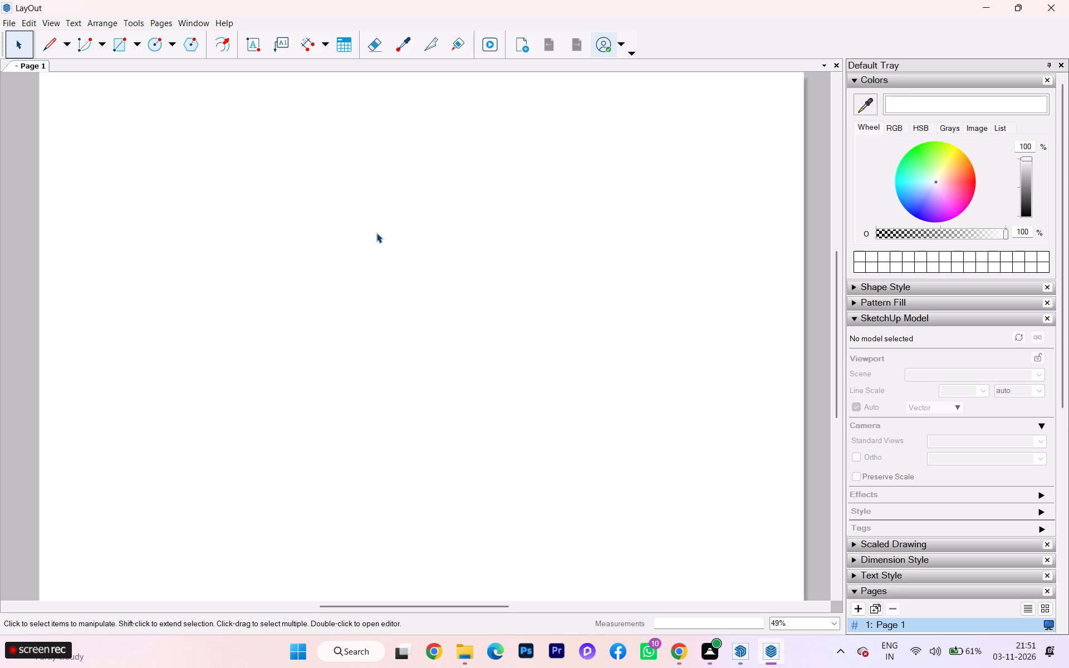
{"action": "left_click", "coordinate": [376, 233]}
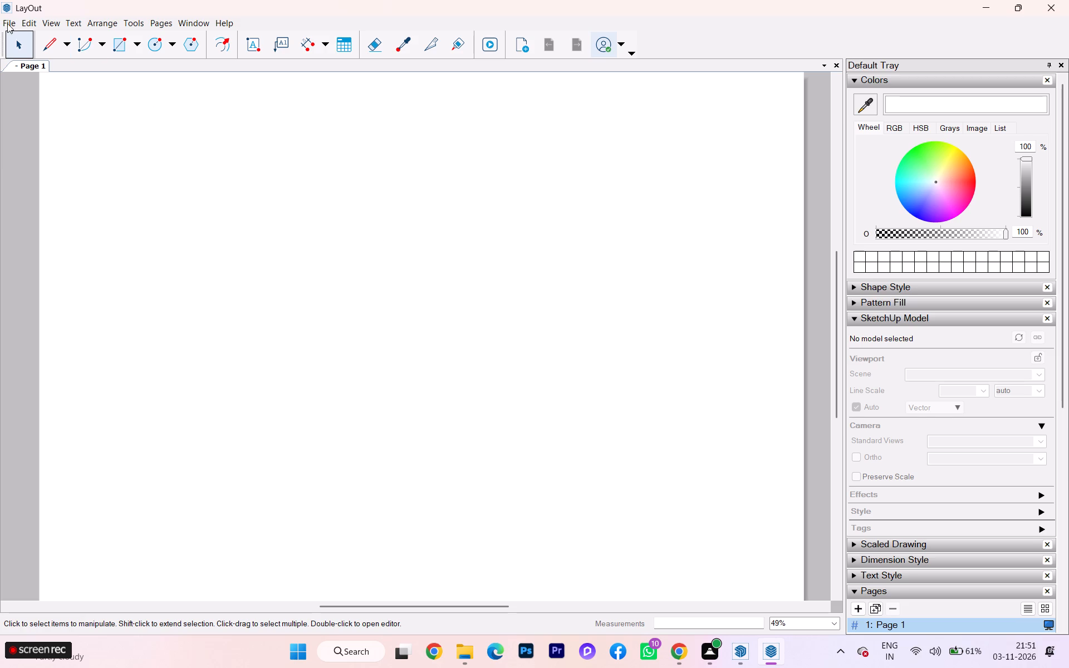
Start inserting a file and look through the skp projectss folder for the 3D kitchen model.
{"action": "left_click", "coordinate": [7, 23]}
{"action": "left_click", "coordinate": [56, 214]}
{"action": "scroll", "coordinate": [254, 232], "scroll_direction": "down", "scroll_amount": 1}
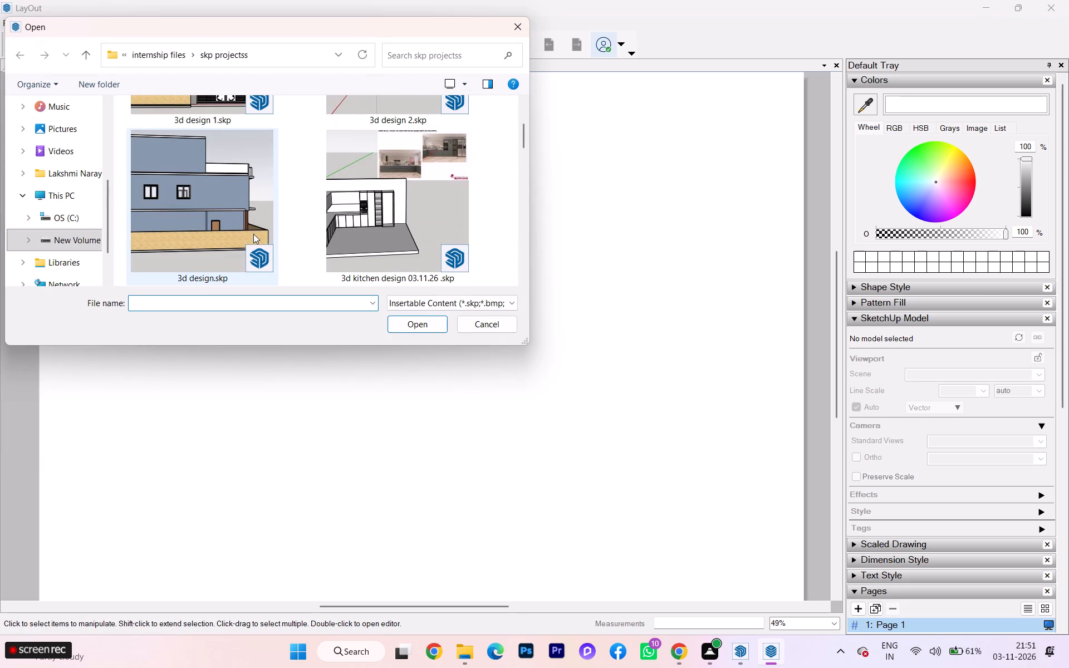
{"action": "scroll", "coordinate": [252, 234], "scroll_direction": "down", "scroll_amount": 2}
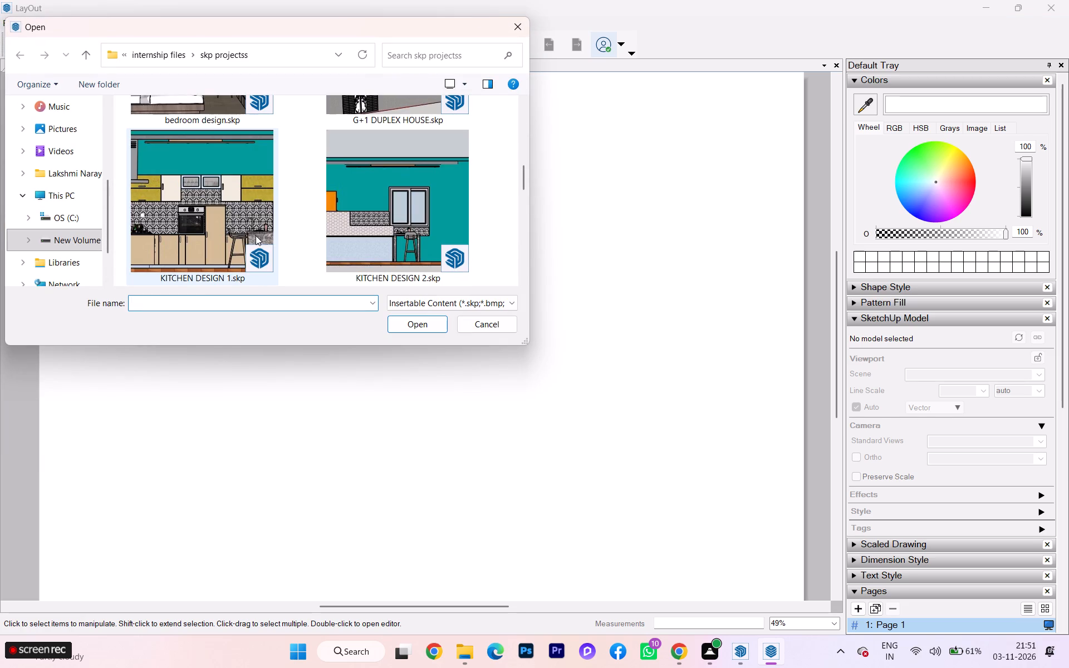
{"action": "scroll", "coordinate": [256, 235], "scroll_direction": "down", "scroll_amount": 3}
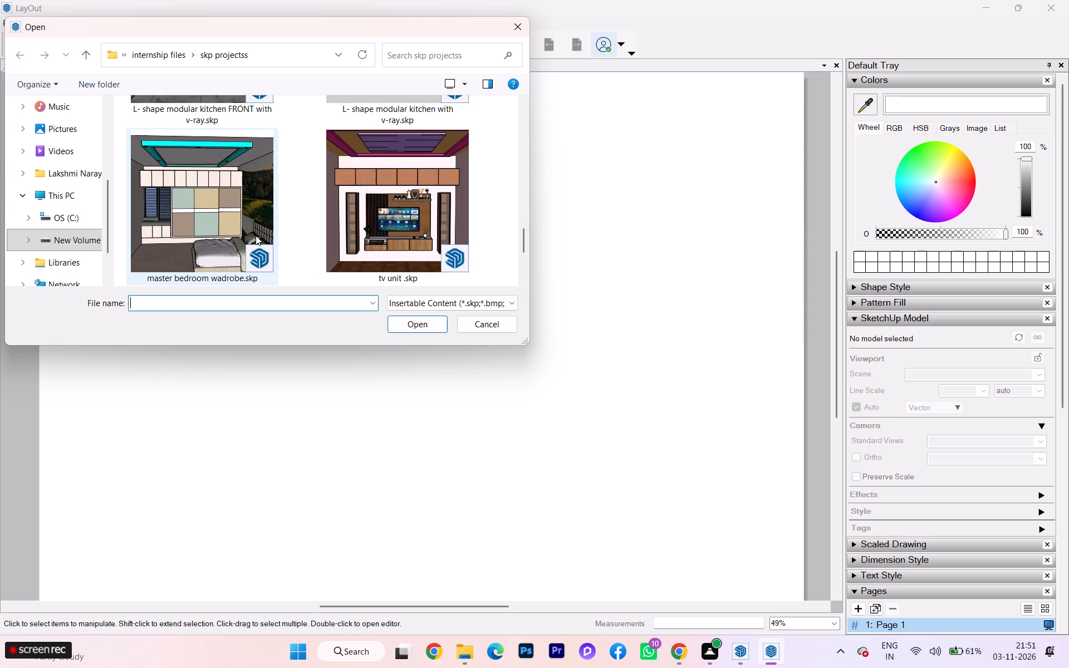
{"action": "scroll", "coordinate": [256, 235], "scroll_direction": "down", "scroll_amount": 2}
{"action": "scroll", "coordinate": [379, 230], "scroll_direction": "up", "scroll_amount": 1}
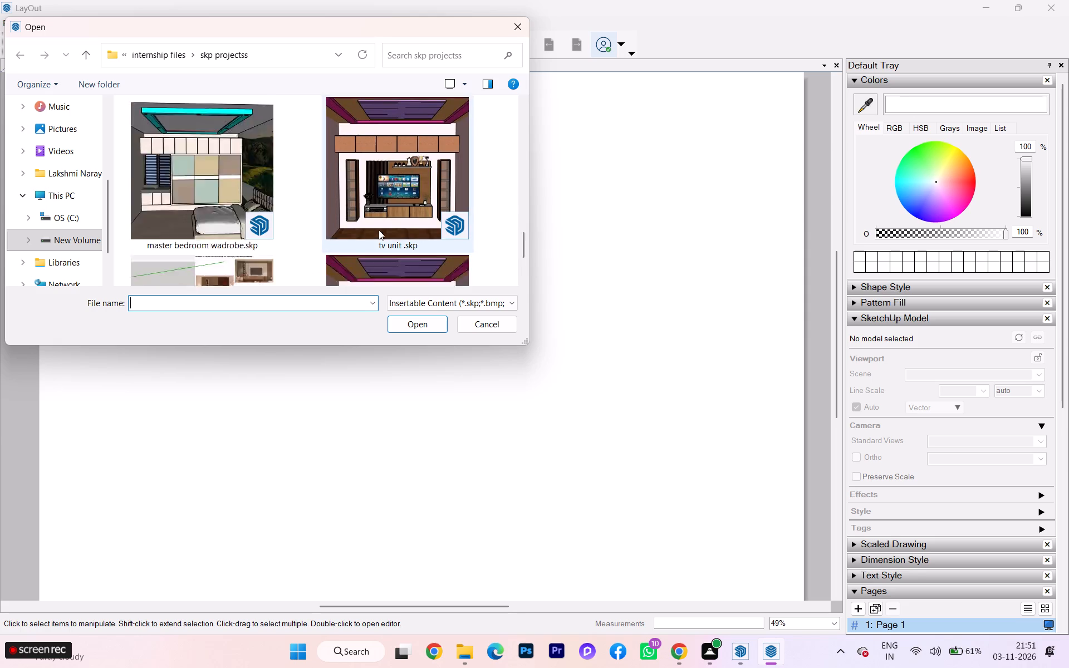
{"action": "scroll", "coordinate": [379, 230], "scroll_direction": "up", "scroll_amount": 1}
{"action": "scroll", "coordinate": [379, 230], "scroll_direction": "down", "scroll_amount": 1}
{"action": "scroll", "coordinate": [379, 230], "scroll_direction": "up", "scroll_amount": 1}
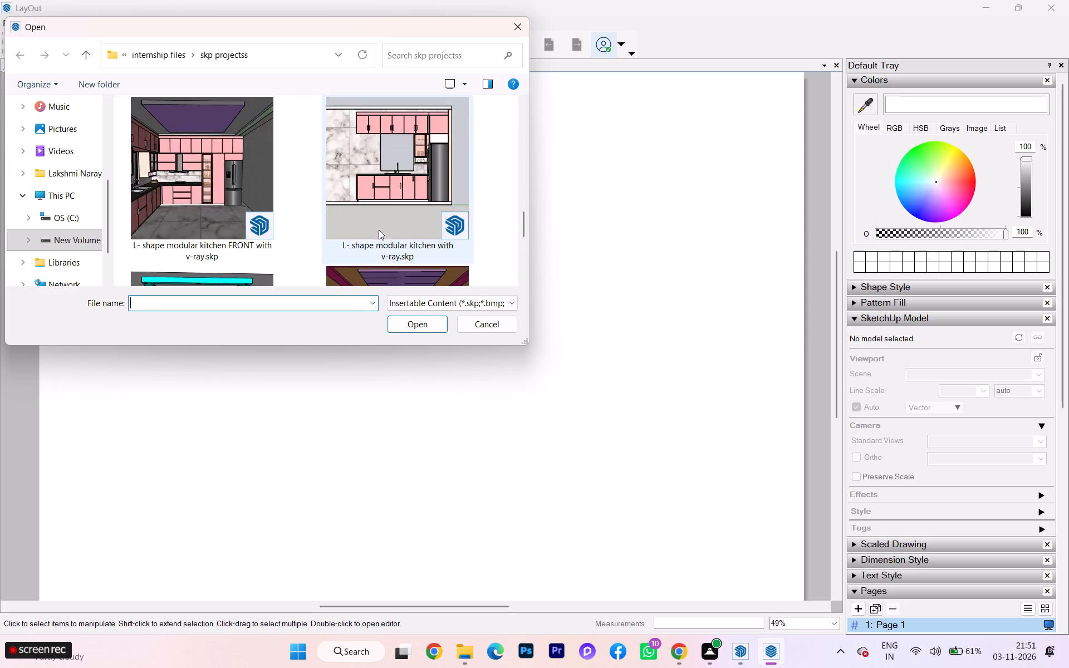
{"action": "scroll", "coordinate": [379, 230], "scroll_direction": "up", "scroll_amount": 3}
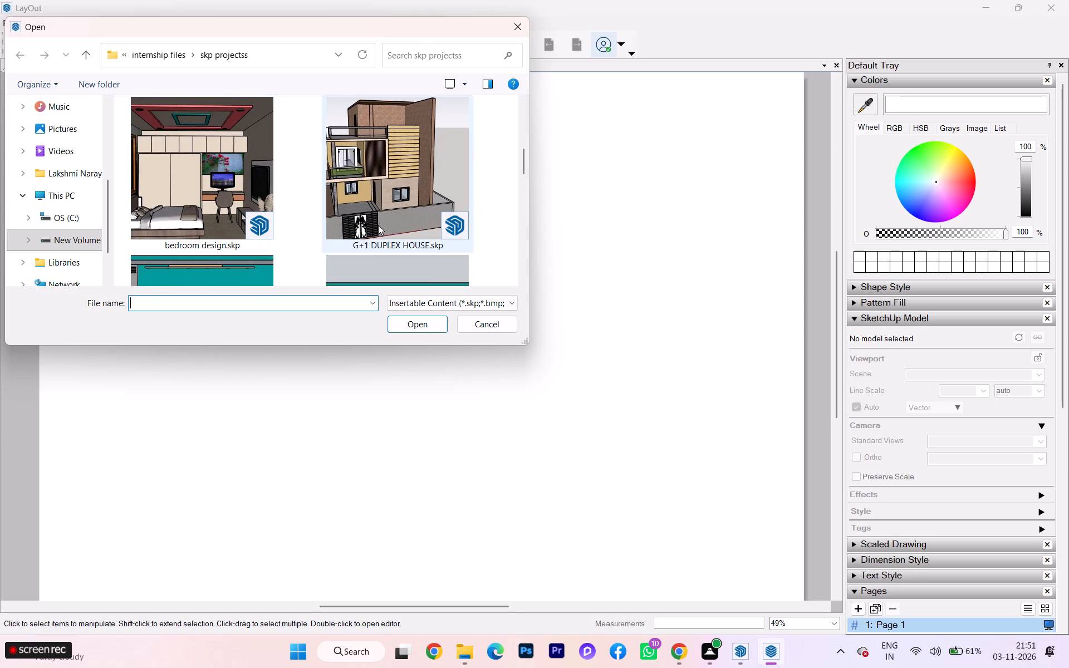
{"action": "scroll", "coordinate": [378, 225], "scroll_direction": "up", "scroll_amount": 4}
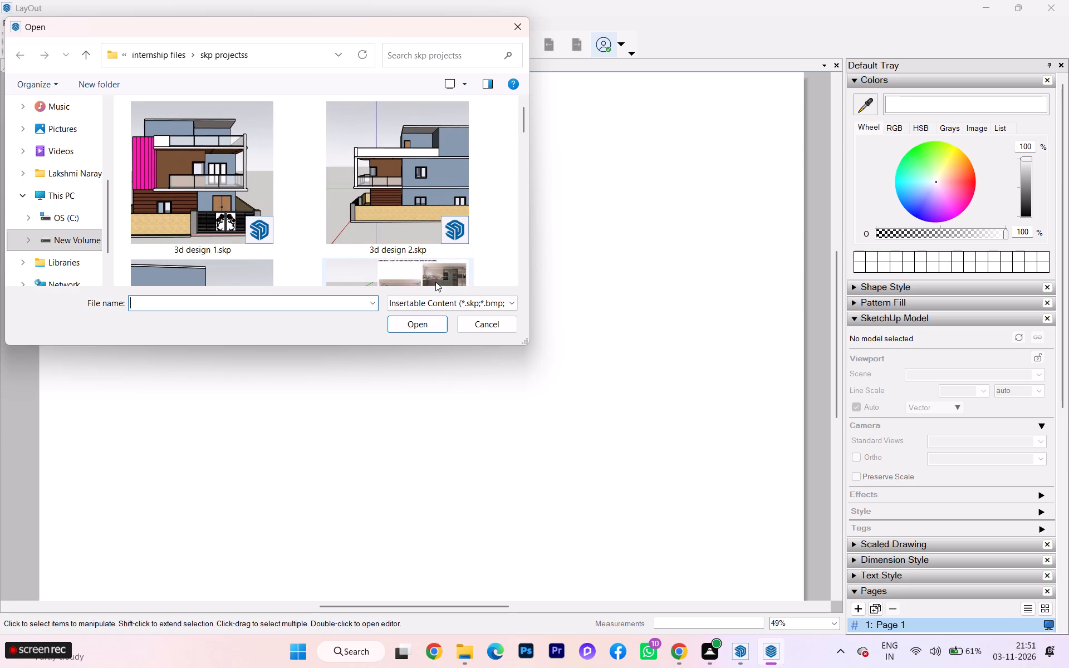
Filter the file list to SketchUp (*.skp) and look through the skp projectss folder for the 3D kitchen model.
{"action": "left_click", "coordinate": [431, 298]}
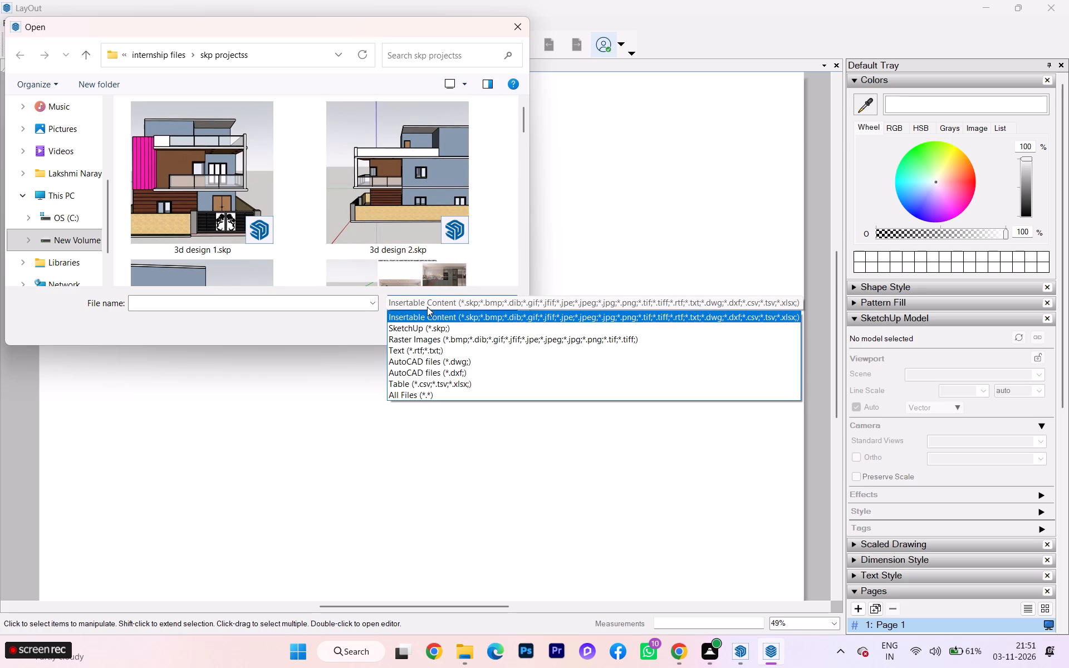
{"action": "left_click", "coordinate": [430, 331]}
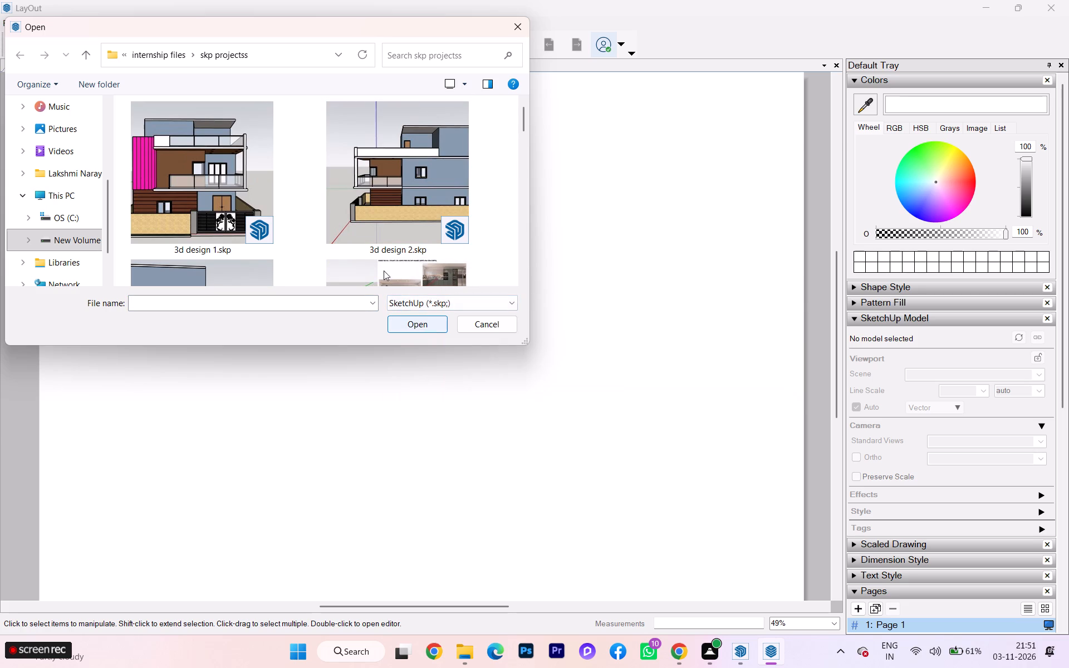
{"action": "scroll", "coordinate": [348, 224], "scroll_direction": "down", "scroll_amount": 4}
{"action": "scroll", "coordinate": [351, 225], "scroll_direction": "up", "scroll_amount": 1}
{"action": "scroll", "coordinate": [378, 70], "scroll_direction": "up", "scroll_amount": 2}
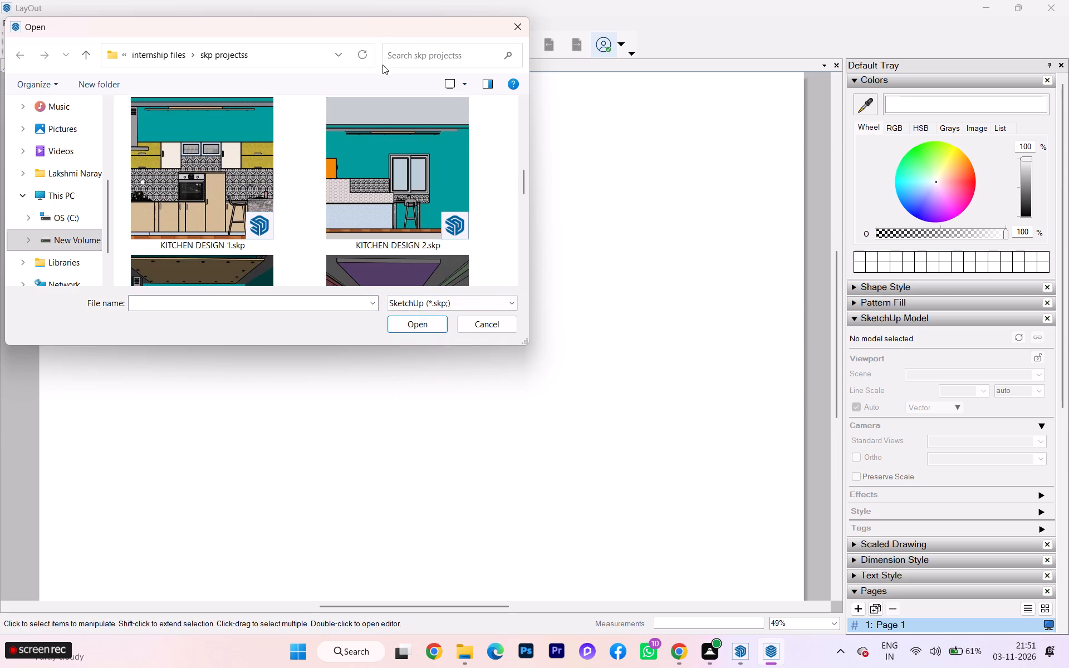
{"action": "scroll", "coordinate": [458, 306], "scroll_direction": "up", "scroll_amount": 3}
{"action": "scroll", "coordinate": [350, 178], "scroll_direction": "down", "scroll_amount": 4}
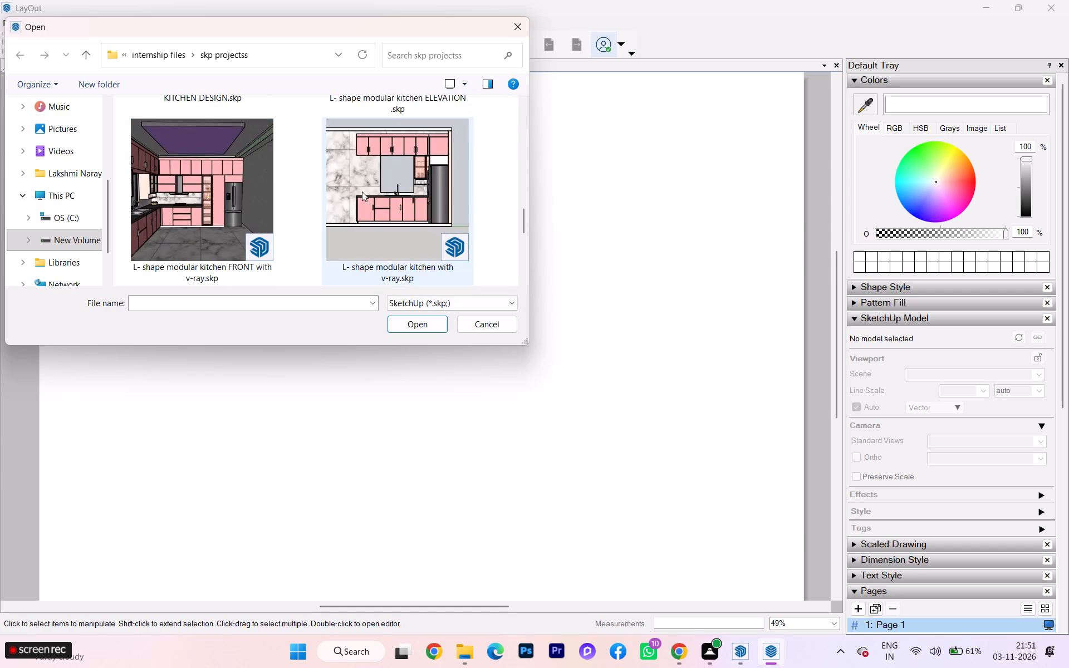
{"action": "scroll", "coordinate": [363, 189], "scroll_direction": "up", "scroll_amount": 2}
{"action": "scroll", "coordinate": [364, 188], "scroll_direction": "down", "scroll_amount": 1}
{"action": "scroll", "coordinate": [364, 188], "scroll_direction": "up", "scroll_amount": 5}
{"action": "scroll", "coordinate": [377, 169], "scroll_direction": "down", "scroll_amount": 1}
{"action": "scroll", "coordinate": [378, 167], "scroll_direction": "up", "scroll_amount": 2}
{"action": "scroll", "coordinate": [377, 170], "scroll_direction": "down", "scroll_amount": 2}
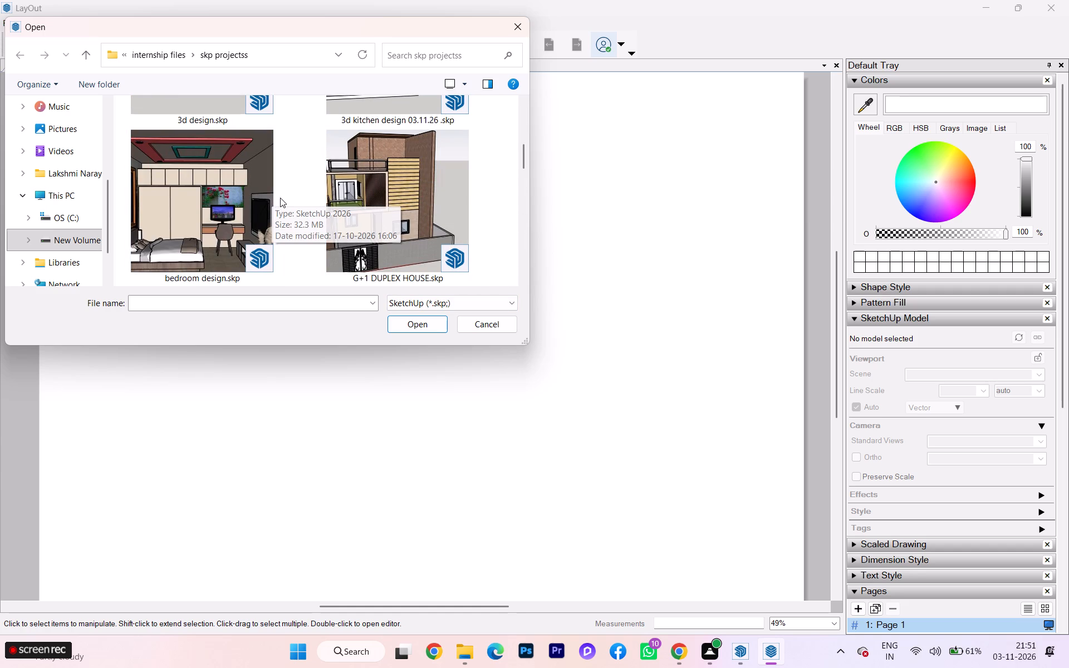
{"action": "scroll", "coordinate": [280, 202], "scroll_direction": "down", "scroll_amount": 4}
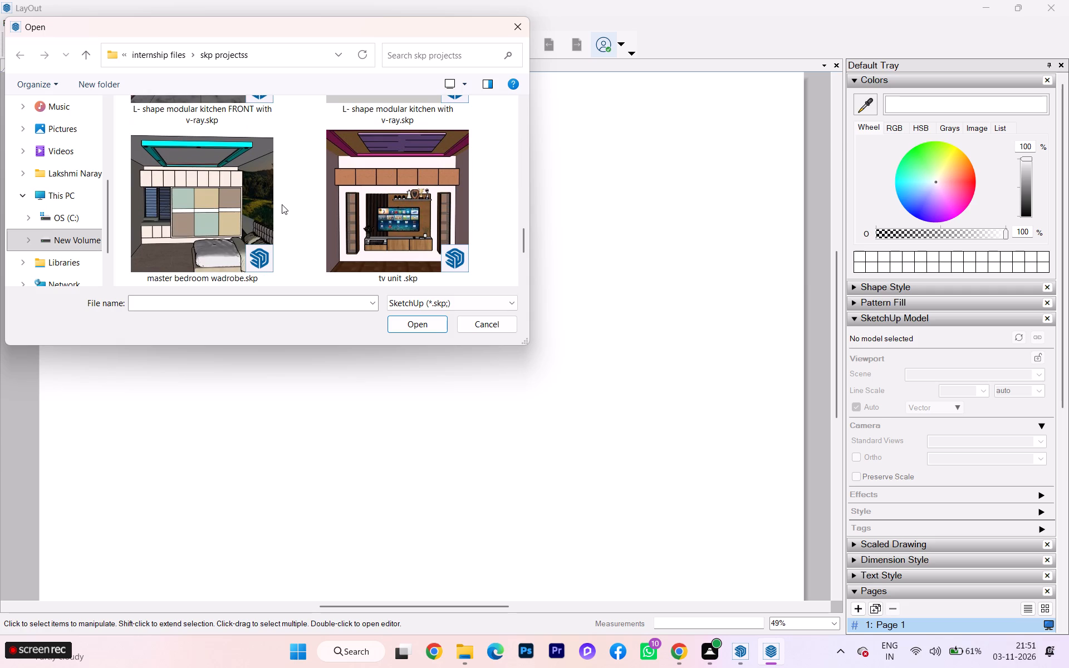
{"action": "scroll", "coordinate": [282, 204], "scroll_direction": "down", "scroll_amount": 4}
{"action": "scroll", "coordinate": [321, 229], "scroll_direction": "down", "scroll_amount": 2}
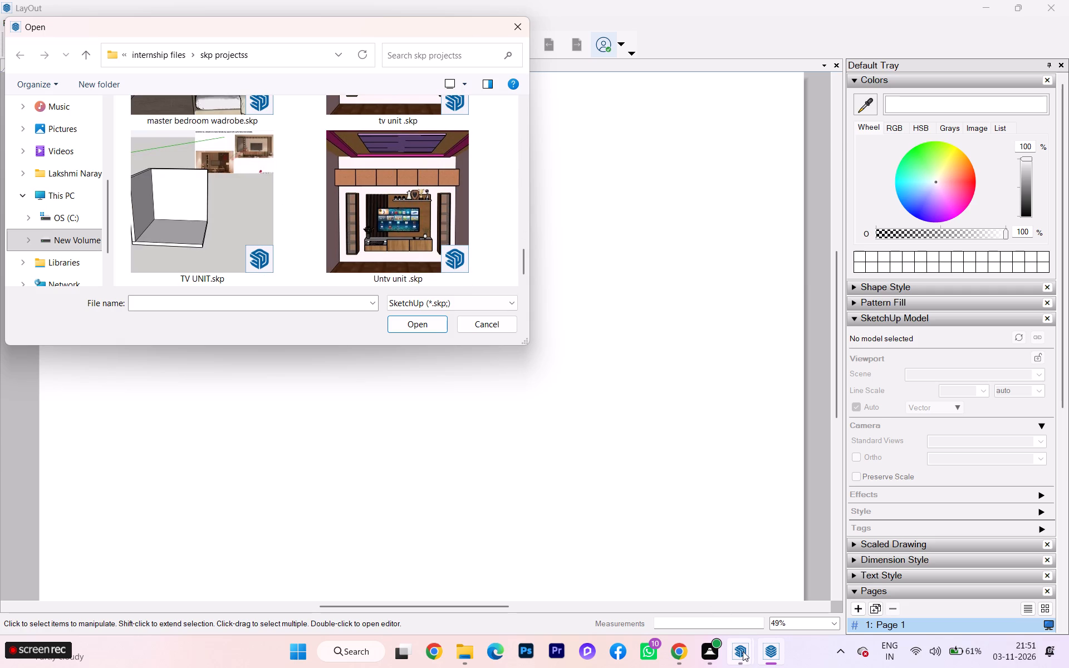
Switch to SketchUp, activate Scene 2 and save a copy of the model as "3d kitchen design 03.11.26 1.skp" in skp projectss.
{"action": "left_click", "coordinate": [684, 600]}
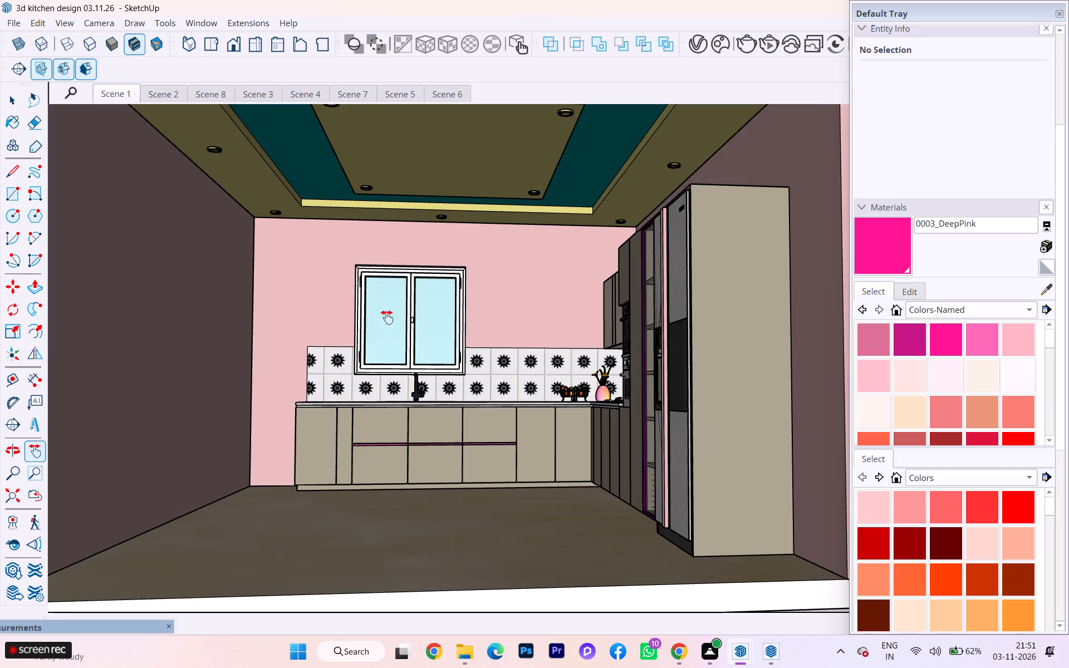
{"action": "left_click", "coordinate": [165, 91]}
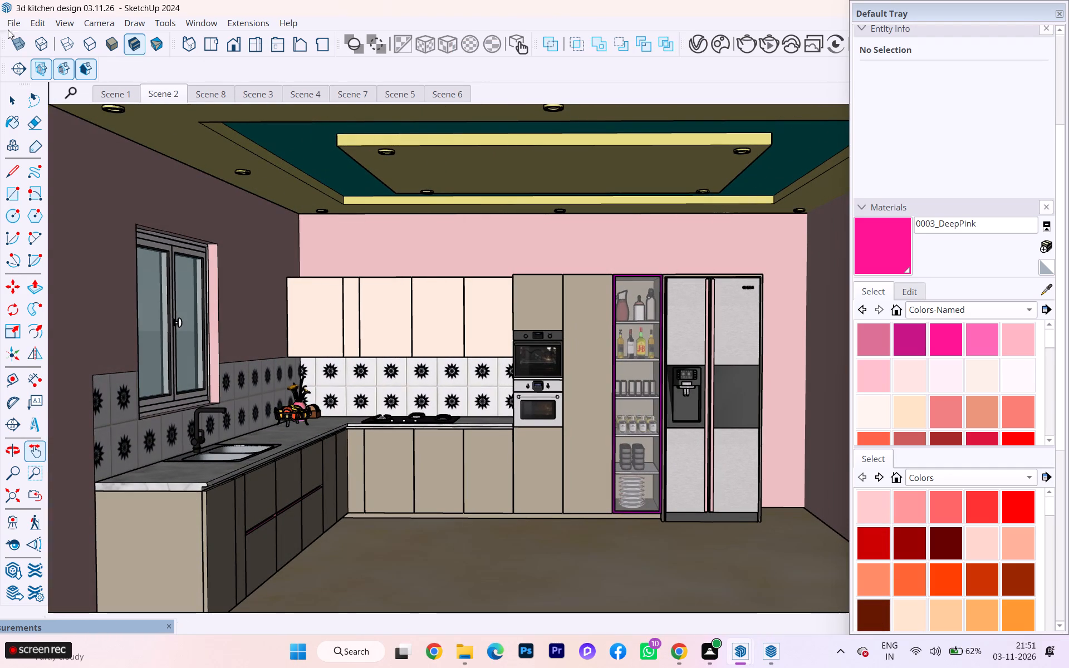
{"action": "left_click", "coordinate": [14, 21]}
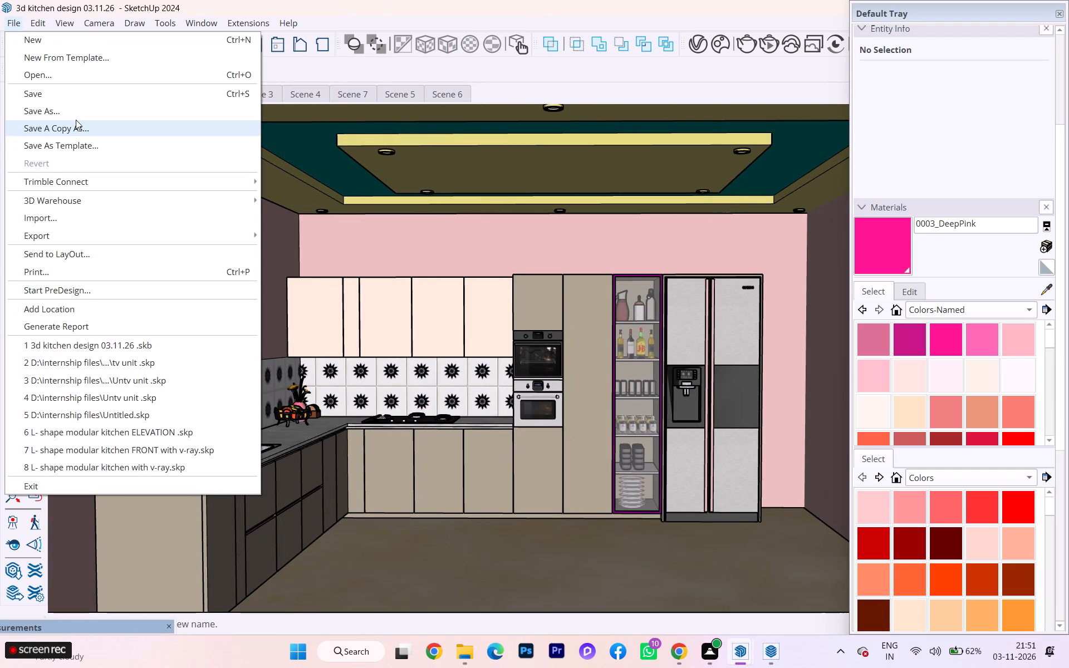
{"action": "left_click", "coordinate": [73, 127]}
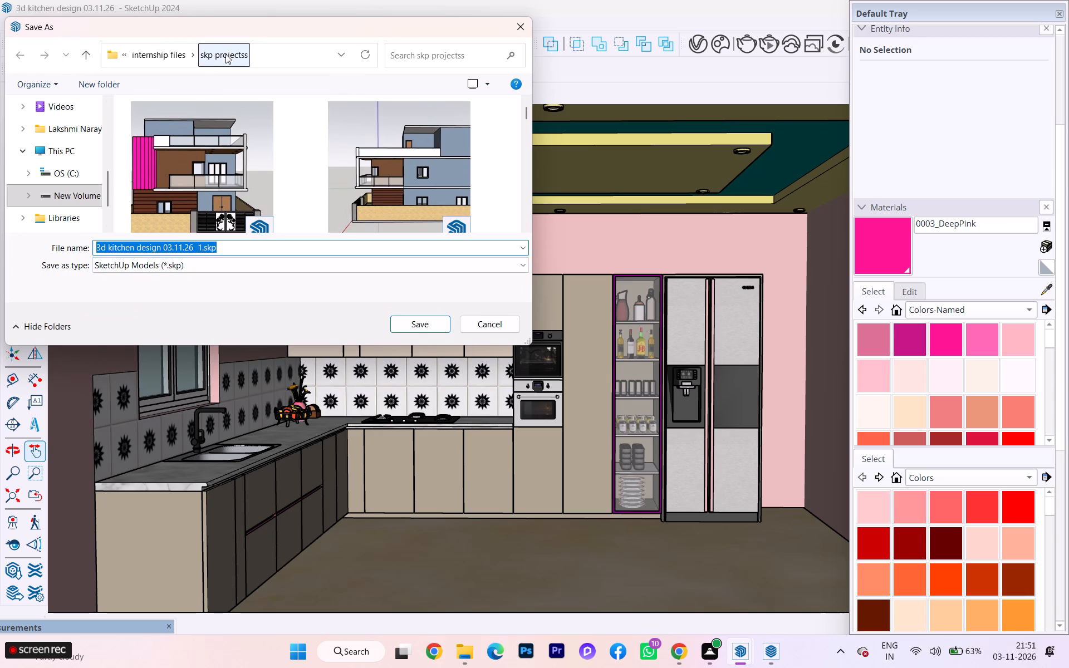
{"action": "left_click", "coordinate": [415, 327]}
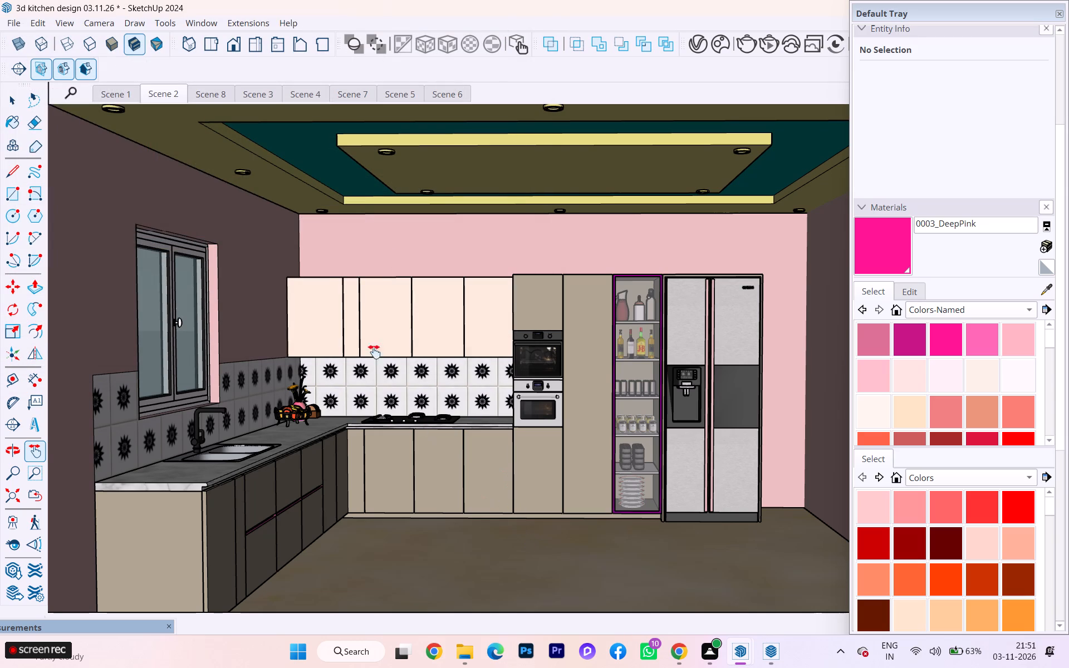
Review Scenes 8, 3, 4, 7 and 1 of the kitchen model.
{"action": "left_click", "coordinate": [215, 95]}
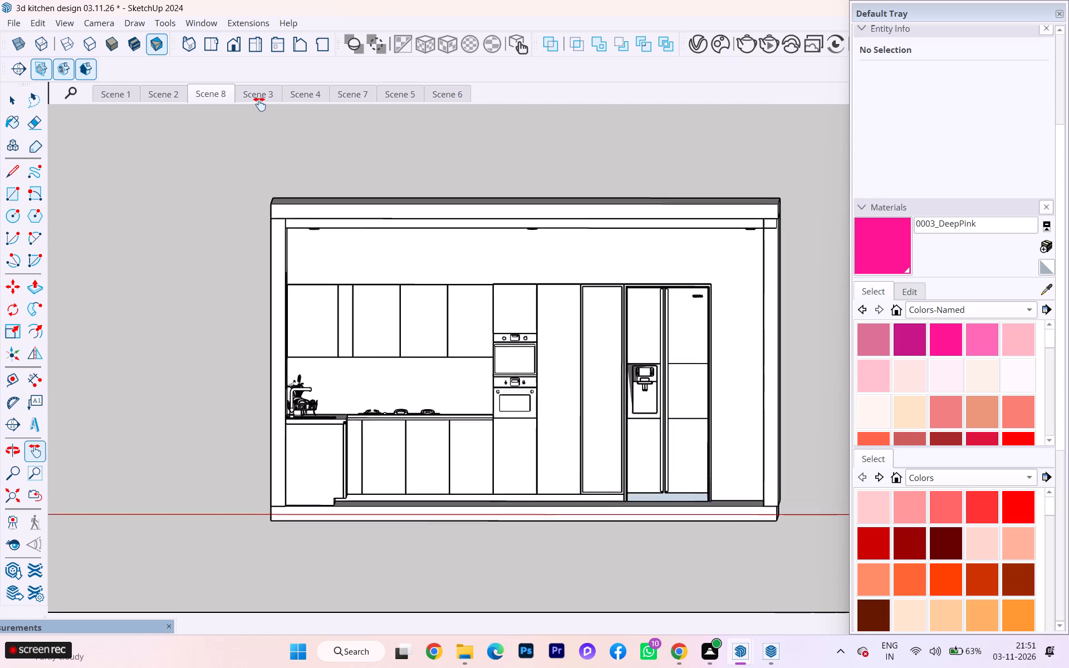
{"action": "left_click", "coordinate": [263, 99]}
{"action": "left_click", "coordinate": [267, 90]}
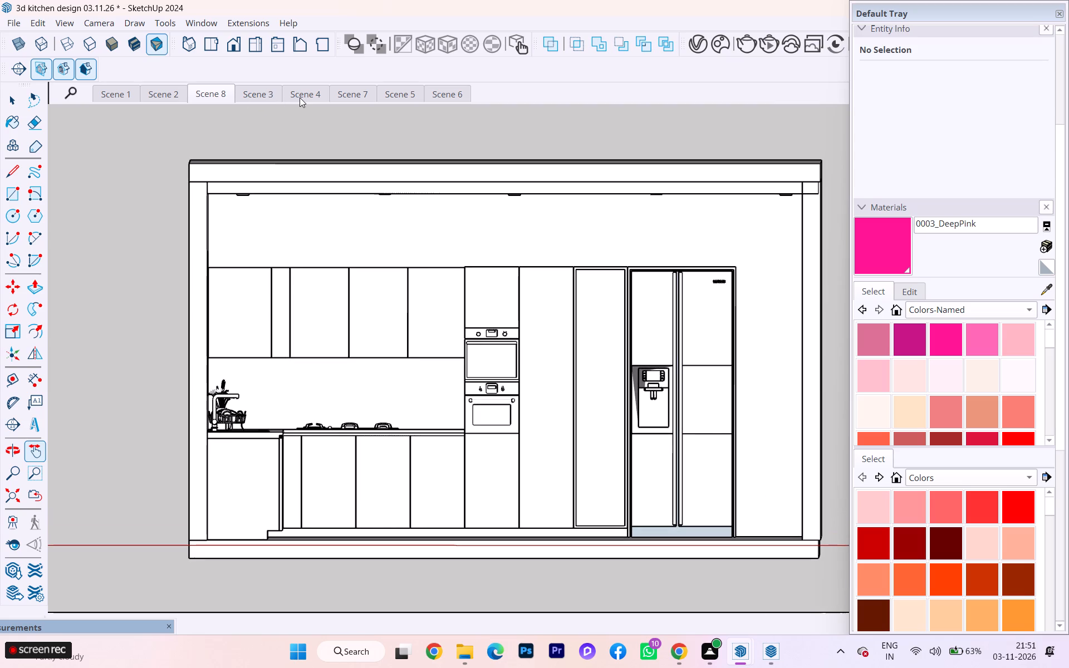
{"action": "left_click", "coordinate": [300, 97]}
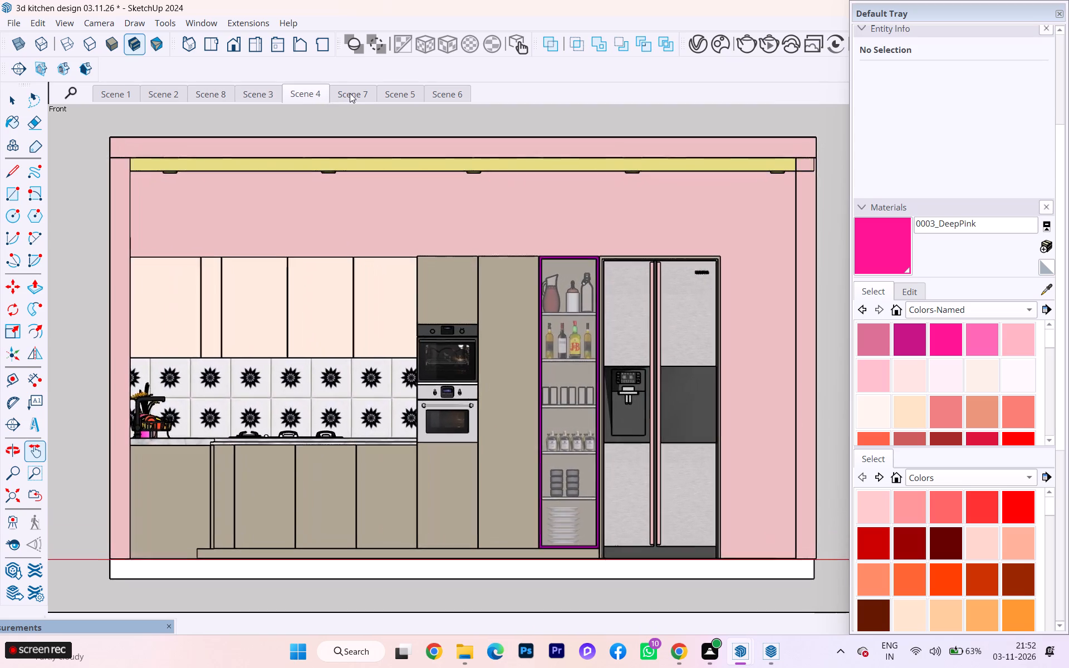
{"action": "left_click", "coordinate": [351, 92]}
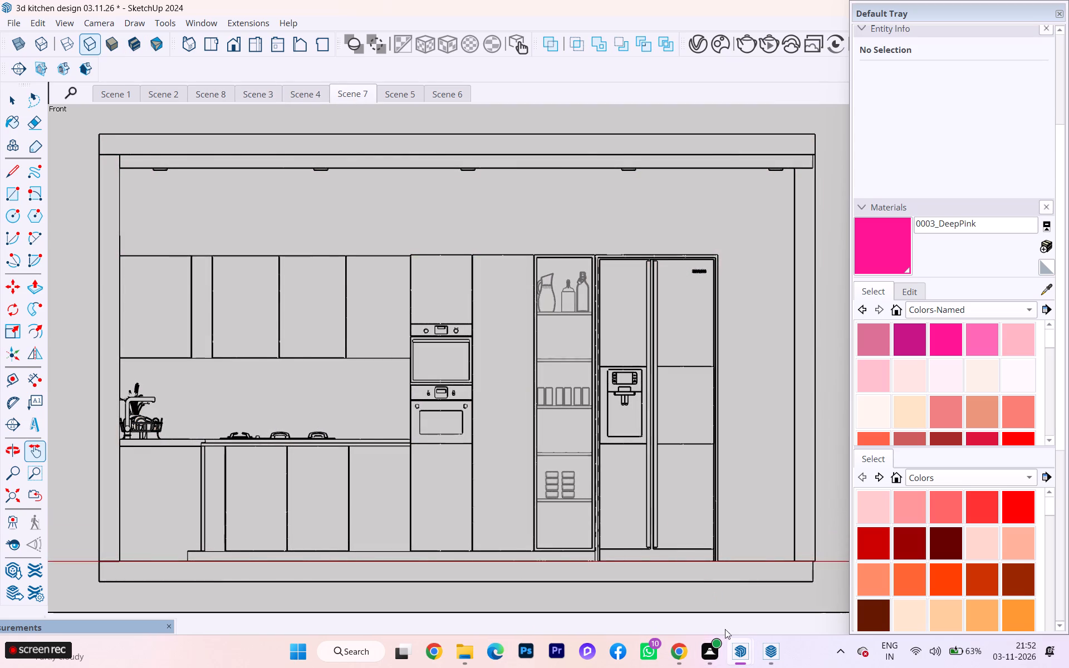
{"action": "left_click", "coordinate": [112, 95]}
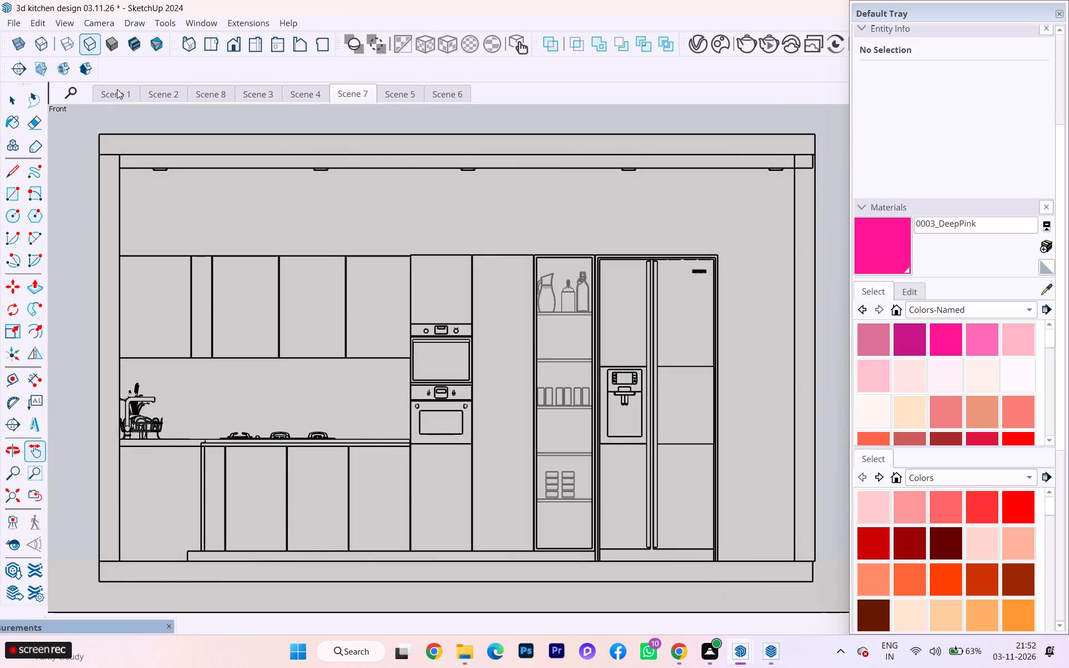
{"action": "left_click", "coordinate": [117, 89]}
{"action": "left_click", "coordinate": [117, 89]}
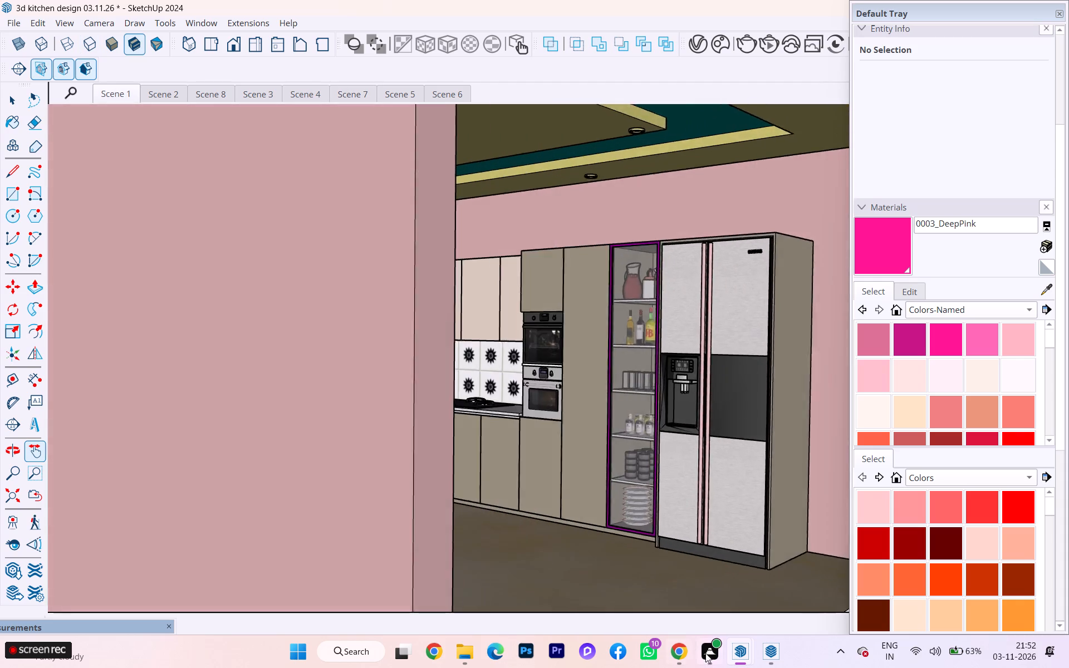
Switch back to LayOut and insert "3d kitchen design 03.11.26 1.skp" from the skp projectss folder onto Page 1.
{"action": "left_click", "coordinate": [768, 563]}
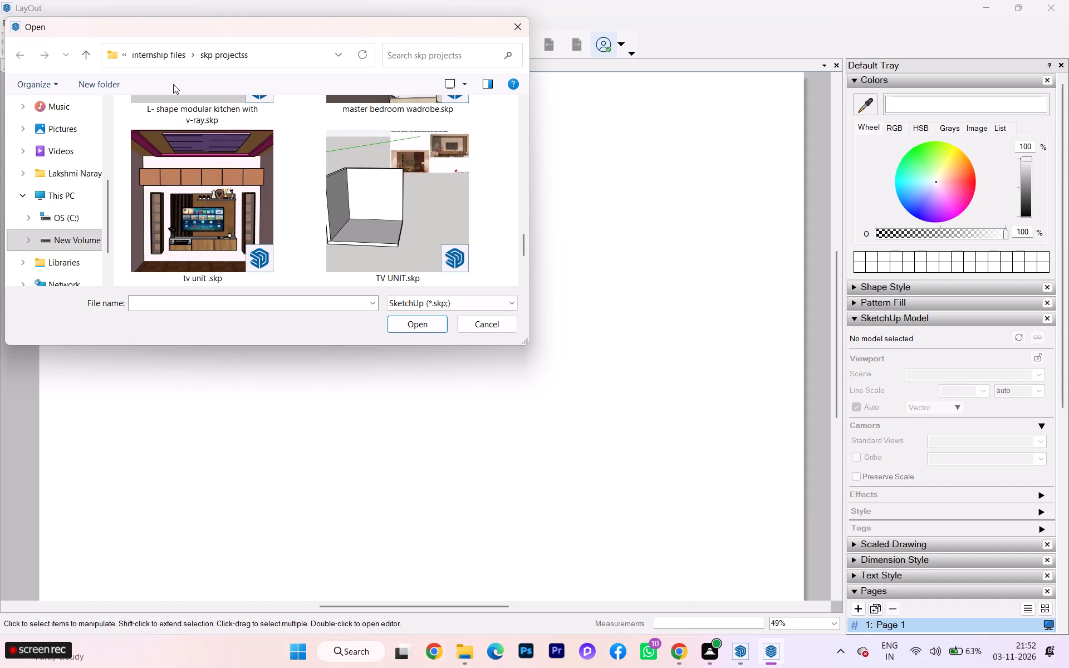
{"action": "scroll", "coordinate": [290, 191], "scroll_direction": "down", "scroll_amount": 4}
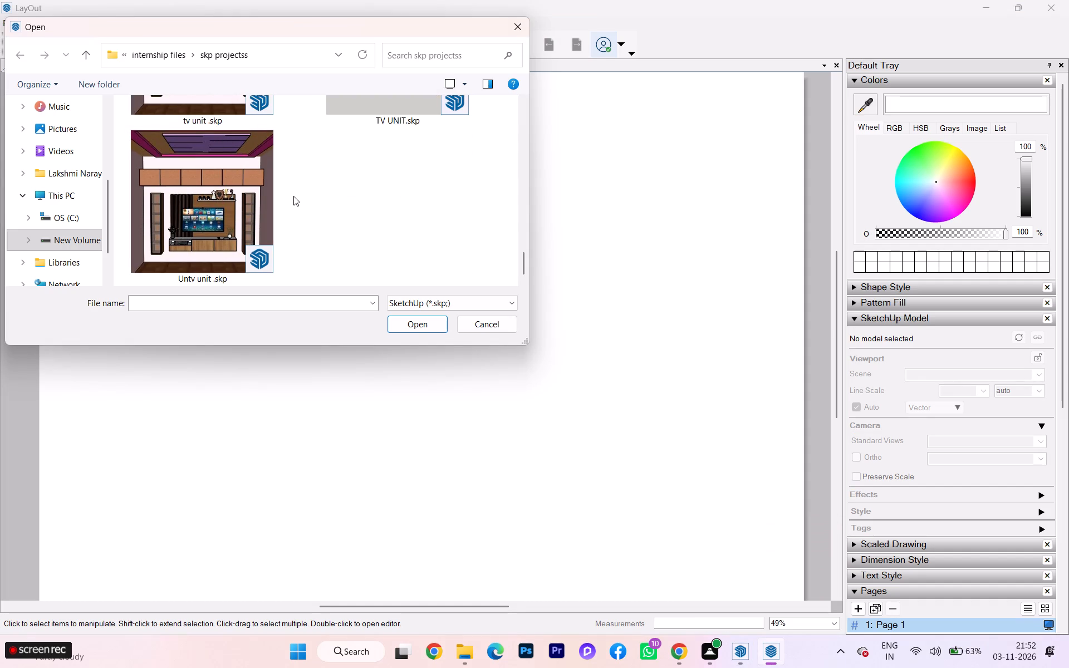
{"action": "scroll", "coordinate": [294, 195], "scroll_direction": "up", "scroll_amount": 2}
{"action": "scroll", "coordinate": [298, 194], "scroll_direction": "down", "scroll_amount": 1}
{"action": "scroll", "coordinate": [299, 194], "scroll_direction": "up", "scroll_amount": 3}
{"action": "left_click", "coordinate": [455, 303]}
{"action": "left_click", "coordinate": [455, 303]}
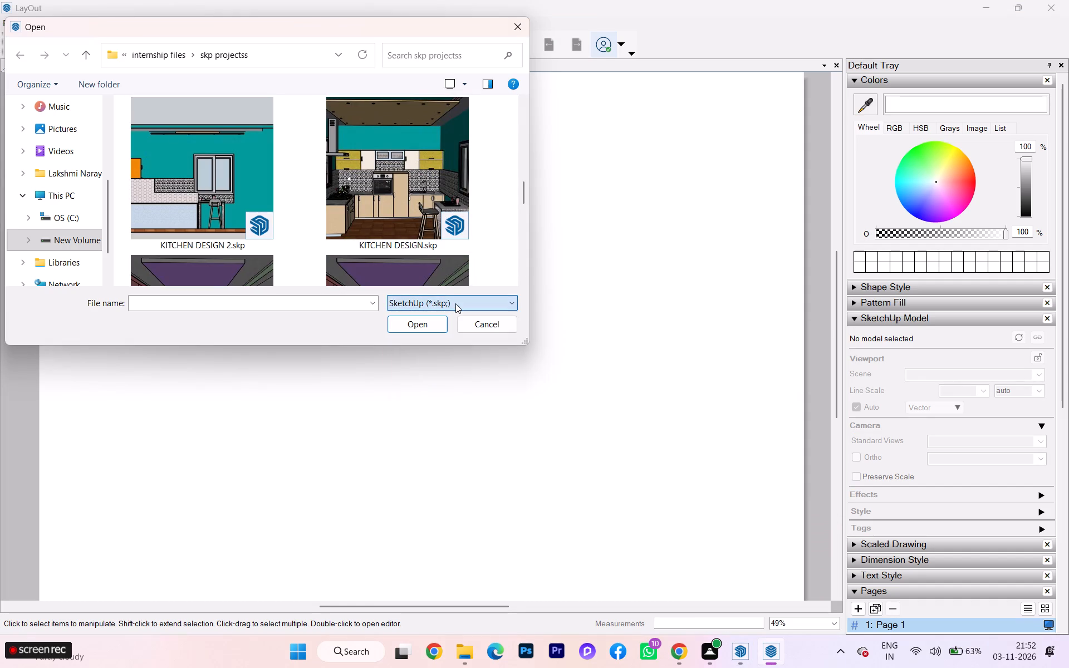
{"action": "scroll", "coordinate": [306, 166], "scroll_direction": "up", "scroll_amount": 6}
{"action": "scroll", "coordinate": [313, 176], "scroll_direction": "down", "scroll_amount": 1}
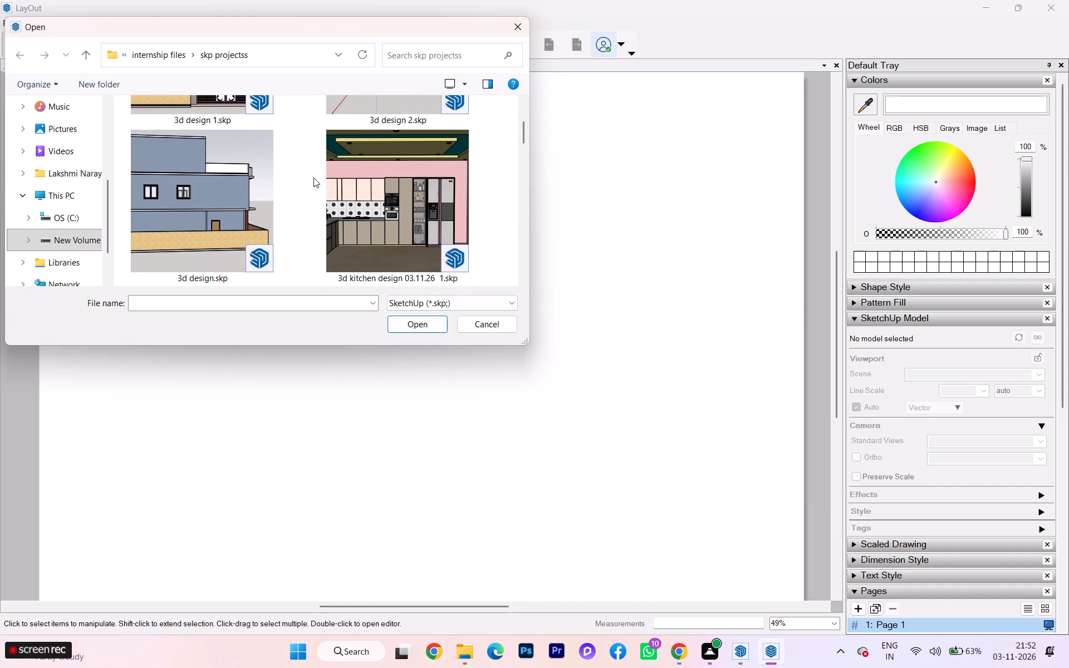
{"action": "left_click", "coordinate": [399, 197]}
{"action": "left_click", "coordinate": [432, 330]}
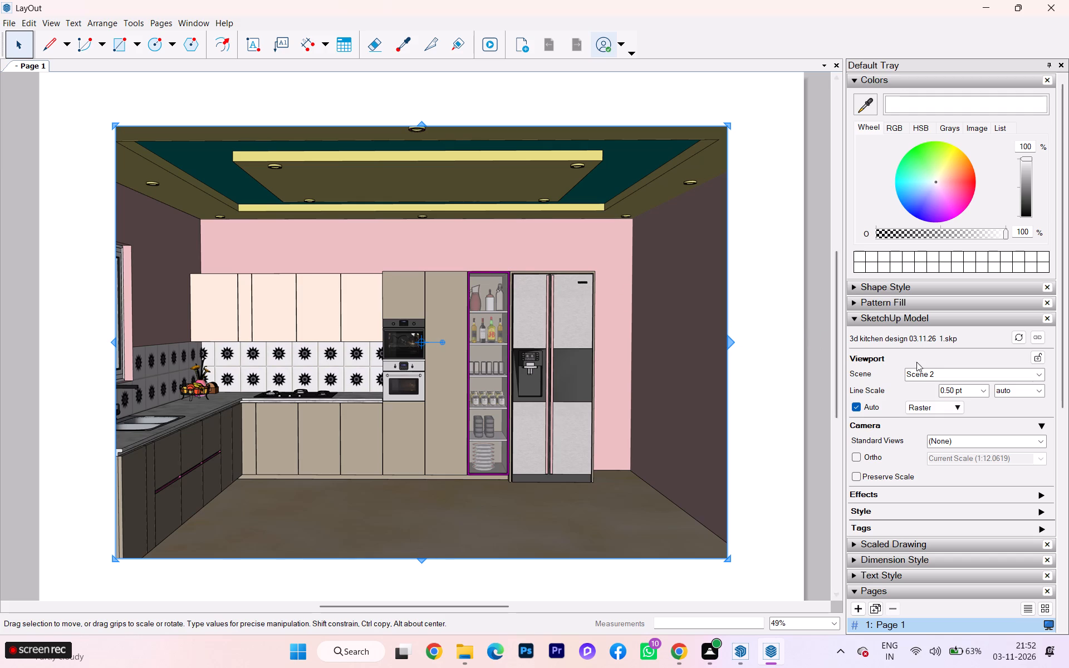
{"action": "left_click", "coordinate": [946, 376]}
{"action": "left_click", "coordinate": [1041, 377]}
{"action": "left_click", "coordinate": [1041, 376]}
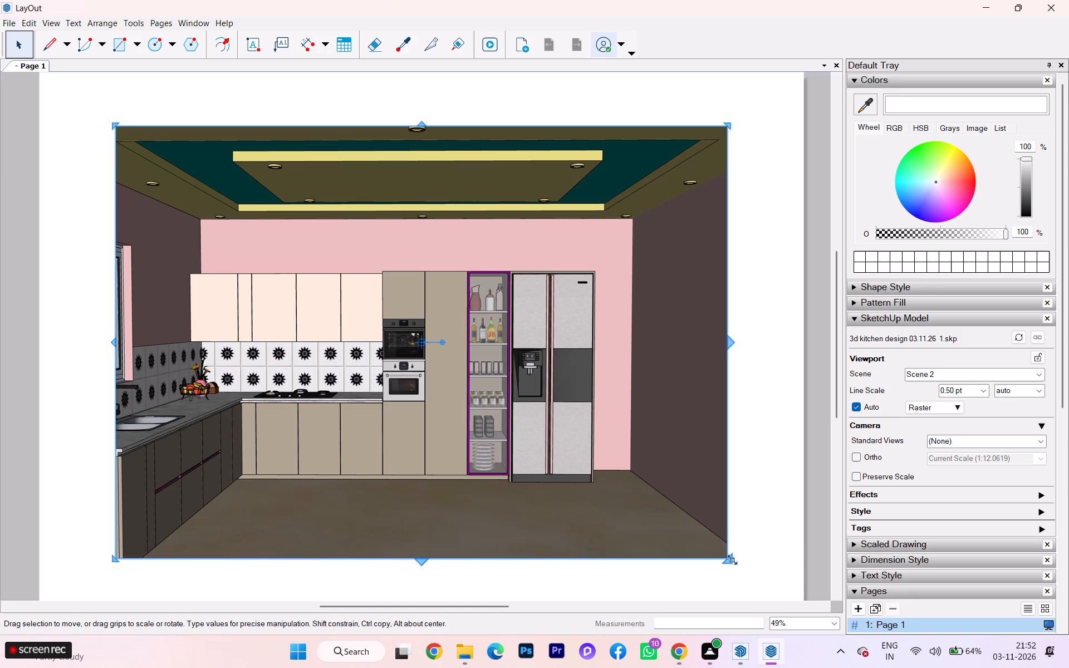
Shrink the Scene 2 kitchen viewport and move it to the upper-left corner of Page 1.
{"action": "left_click_drag", "start_coordinate": [731, 559], "coordinate": [600, 468]}
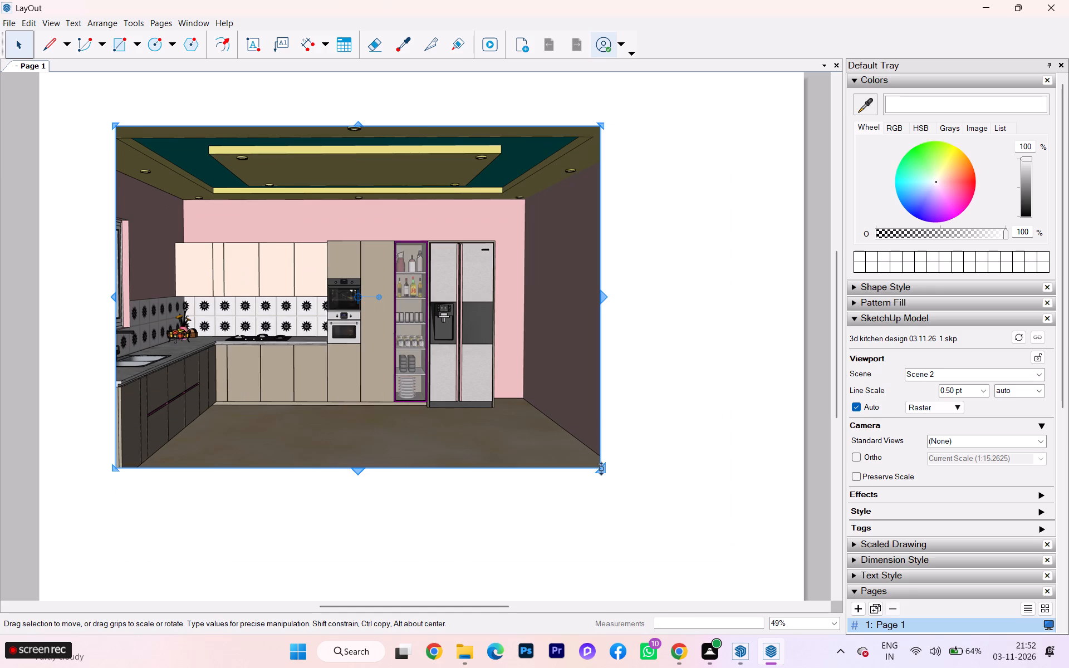
{"action": "left_click_drag", "start_coordinate": [600, 469], "coordinate": [618, 481]}
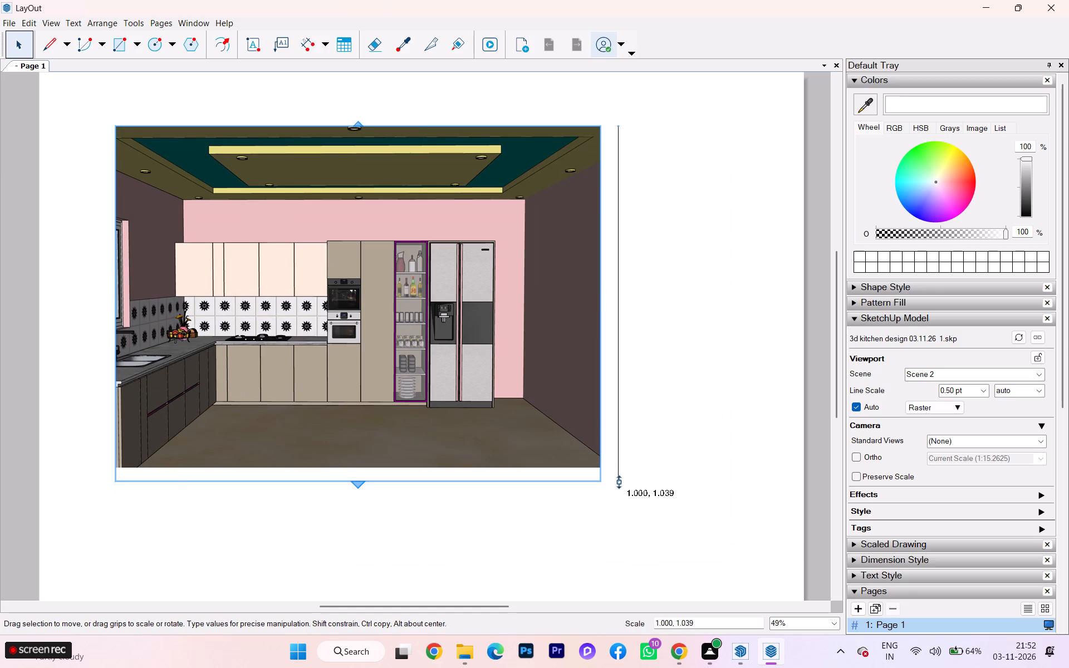
{"action": "left_click_drag", "start_coordinate": [618, 481], "coordinate": [618, 482]}
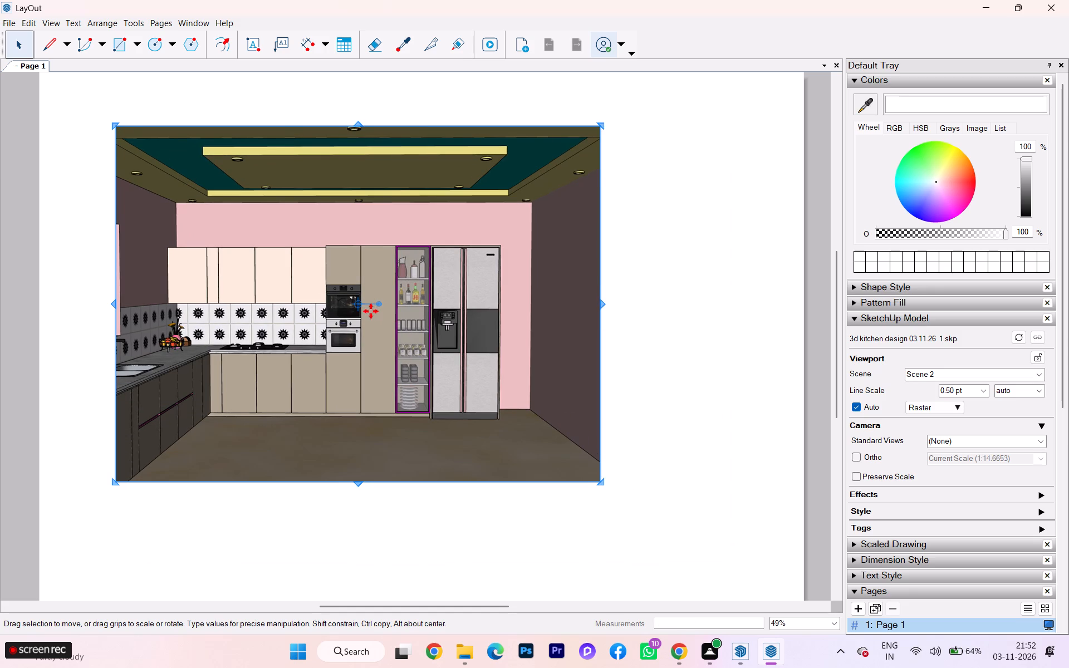
{"action": "key", "text": "m"}
{"action": "left_click", "coordinate": [325, 303]}
{"action": "left_click_drag", "start_coordinate": [335, 323], "coordinate": [291, 282]}
{"action": "scroll", "coordinate": [434, 390], "scroll_direction": "down", "scroll_amount": 2}
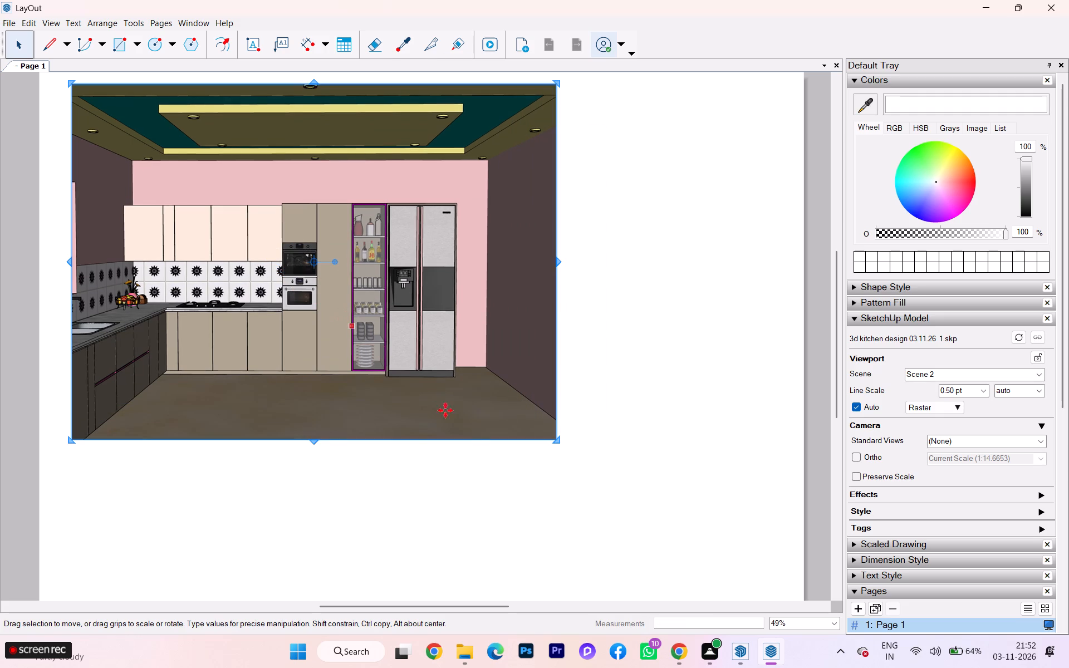
{"action": "scroll", "coordinate": [463, 407], "scroll_direction": "down", "scroll_amount": 1}
{"action": "scroll", "coordinate": [332, 386], "scroll_direction": "up", "scroll_amount": 3}
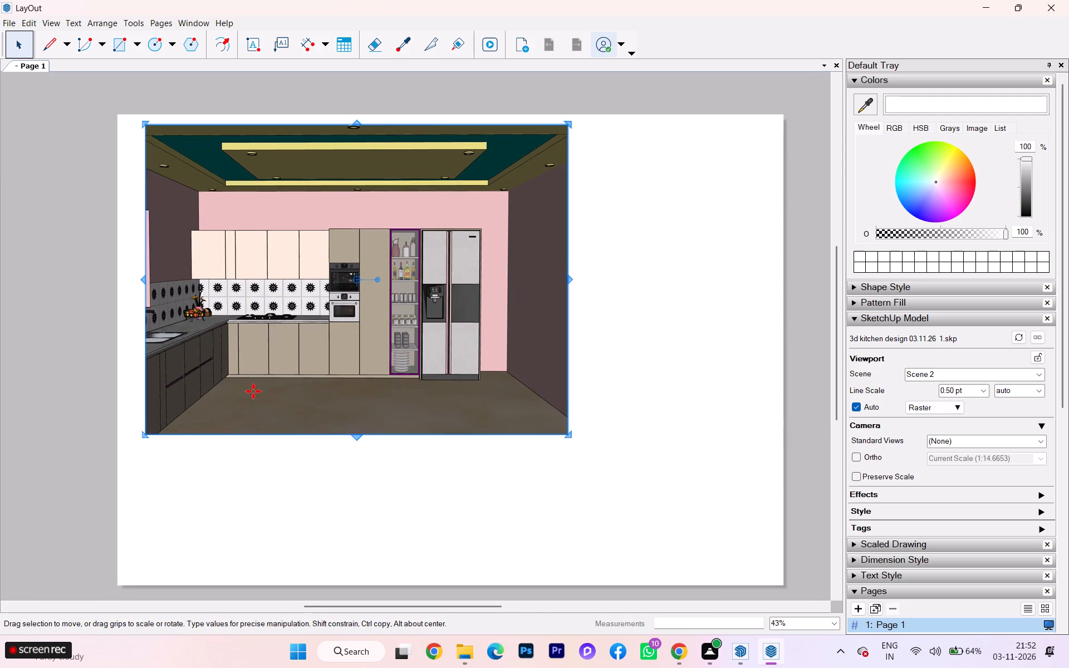
{"action": "scroll", "coordinate": [232, 399], "scroll_direction": "up", "scroll_amount": 3}
Change the document's paper size to A0 (841 mm x 1189 mm), keeping landscape orientation.
{"action": "left_click", "coordinate": [1, 16]}
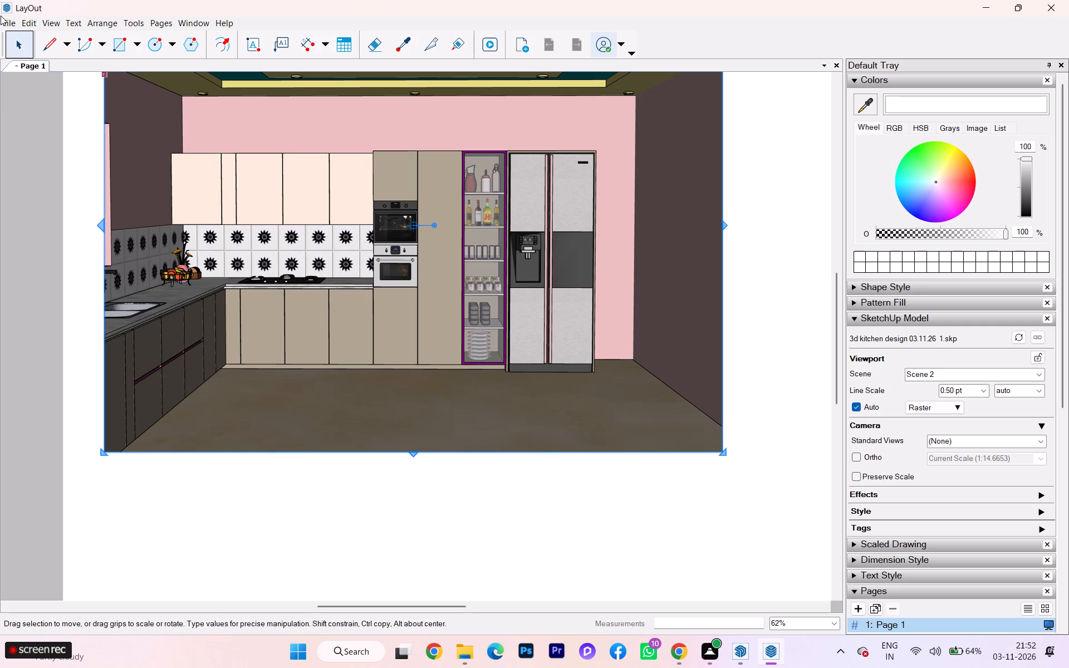
{"action": "left_click", "coordinate": [2, 17]}
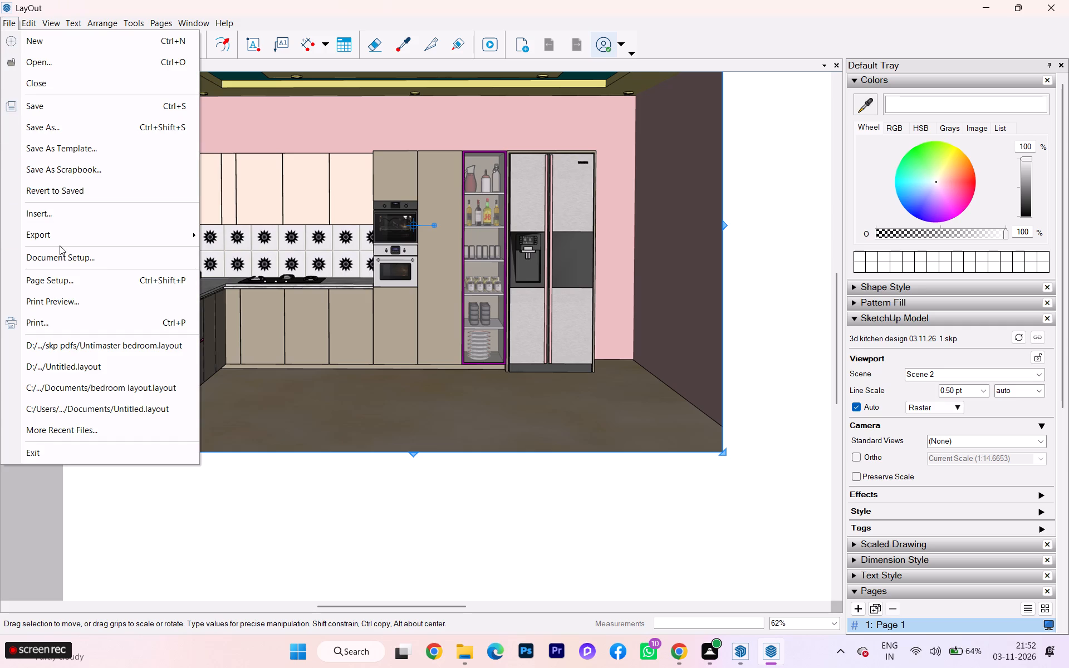
{"action": "left_click", "coordinate": [61, 258]}
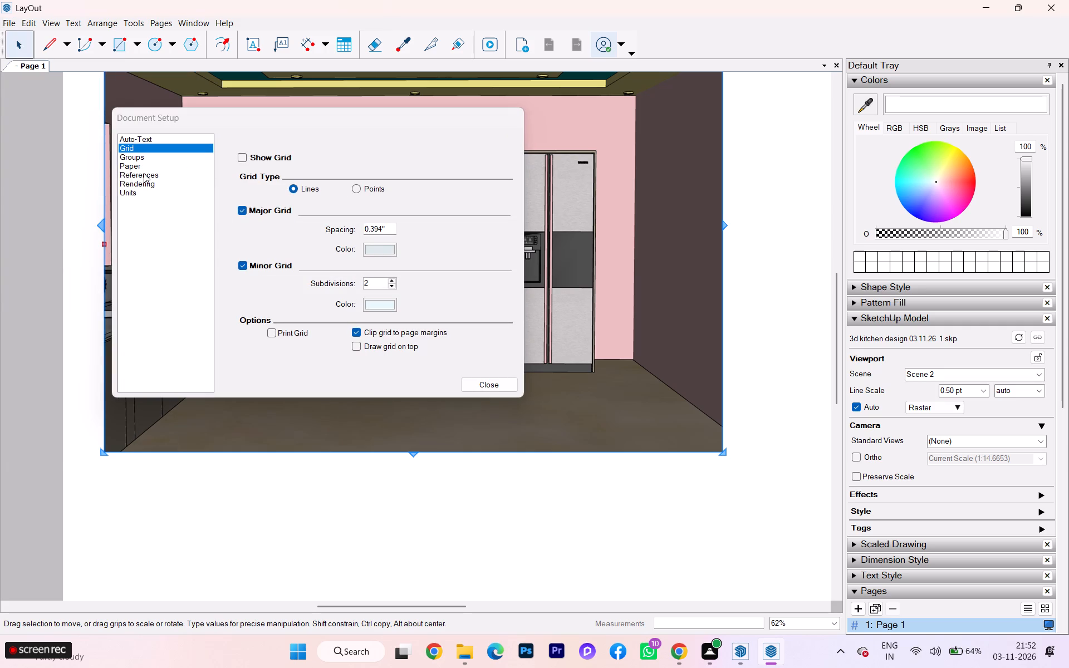
{"action": "left_click", "coordinate": [126, 189]}
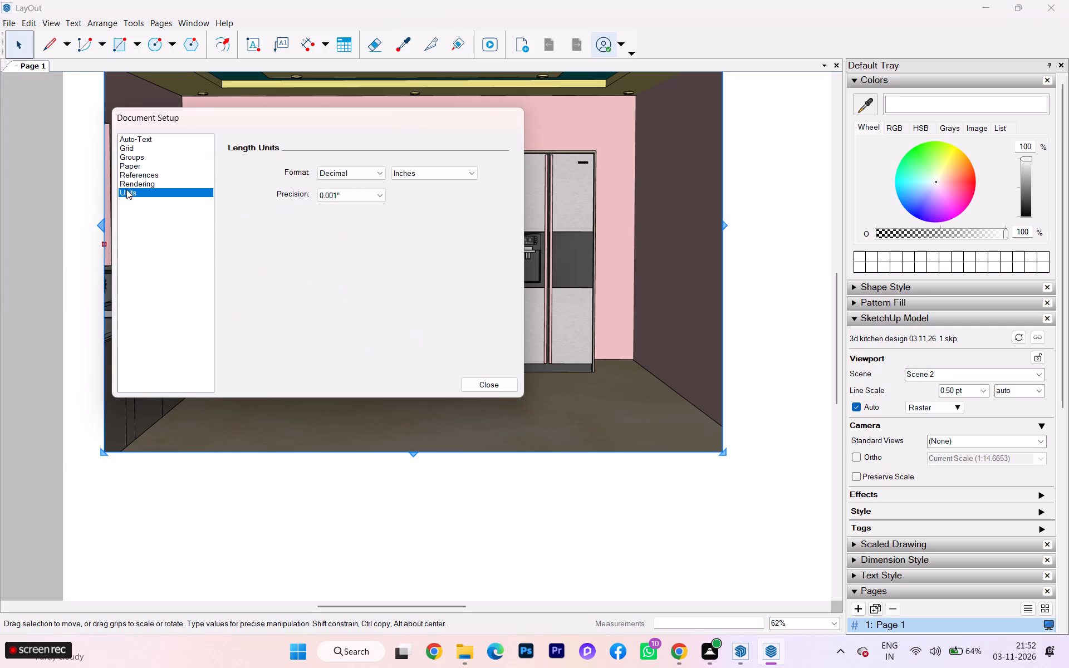
{"action": "left_click", "coordinate": [128, 166]}
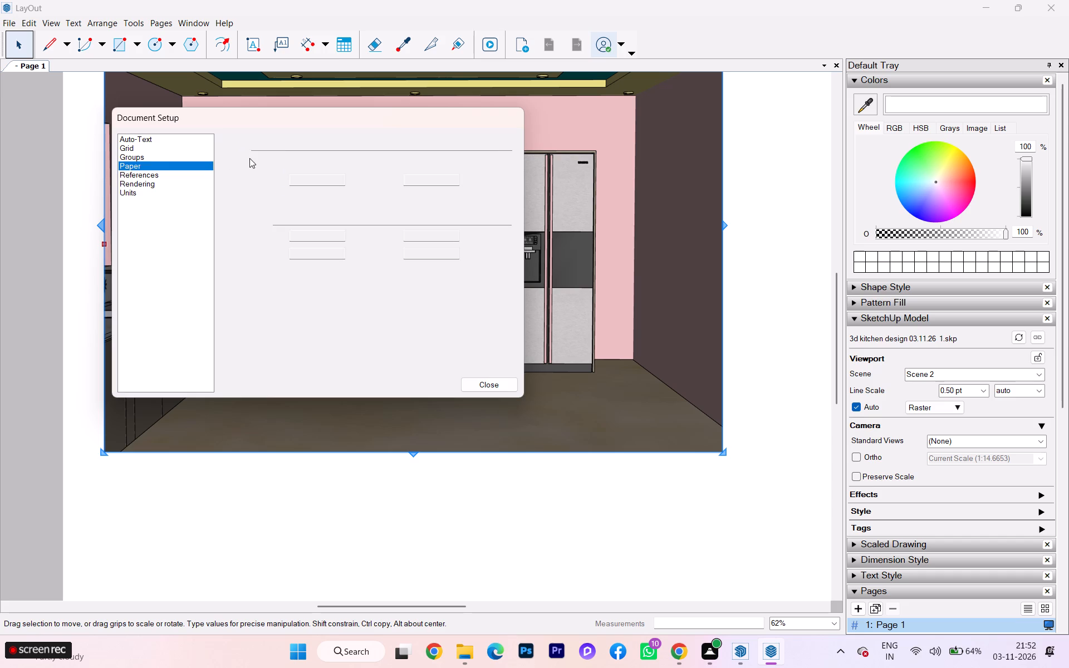
{"action": "left_click", "coordinate": [366, 159]}
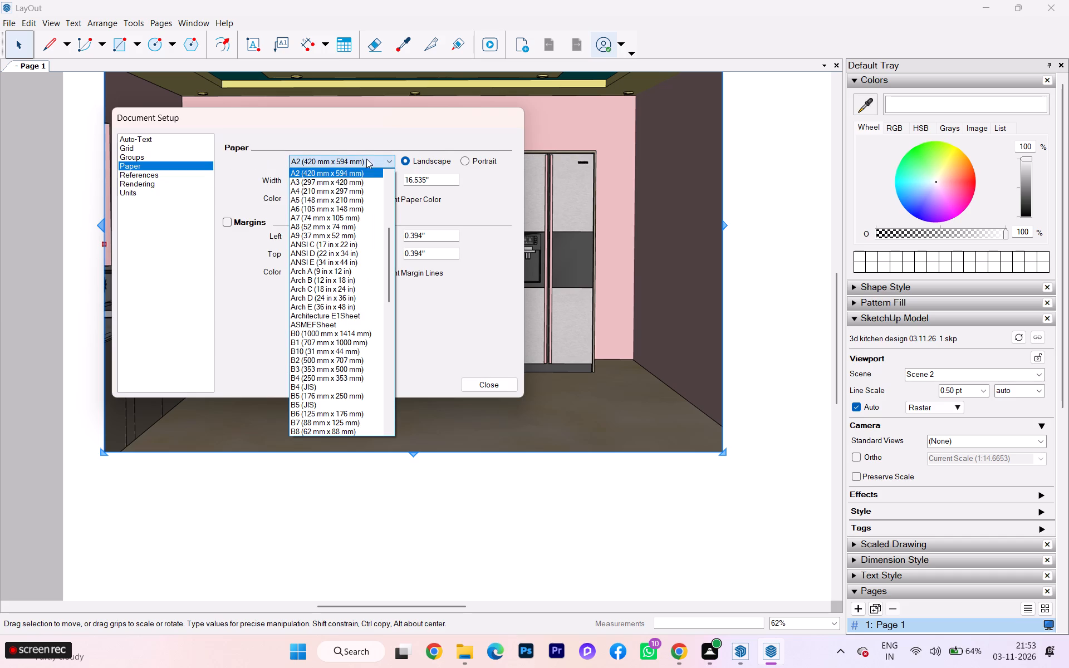
{"action": "scroll", "coordinate": [332, 187], "scroll_direction": "up", "scroll_amount": 4}
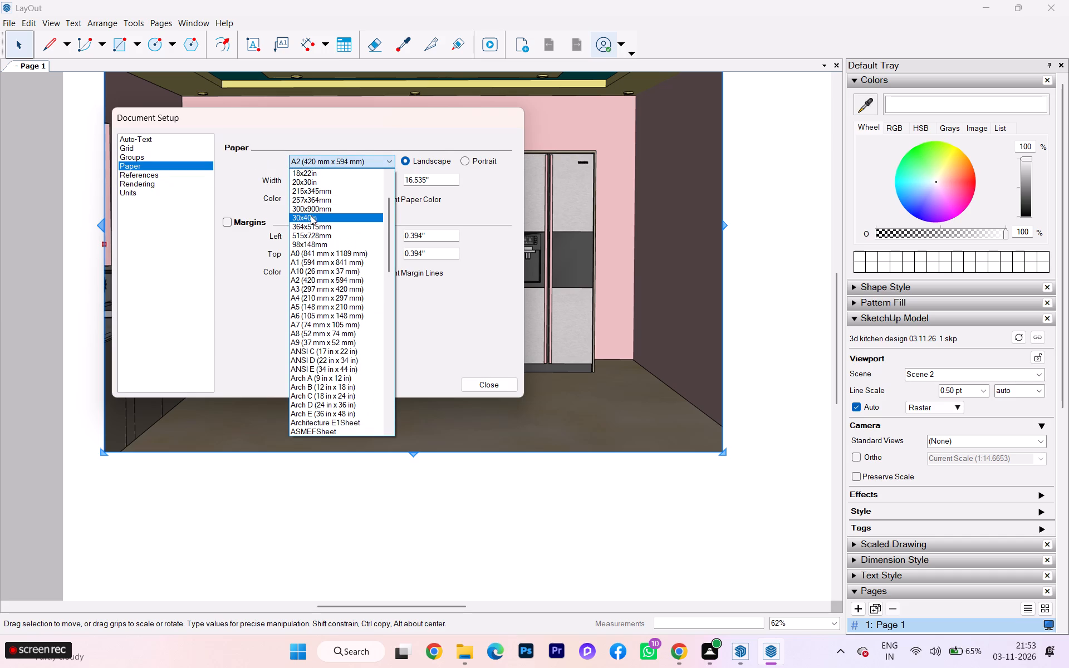
{"action": "left_click", "coordinate": [323, 256]}
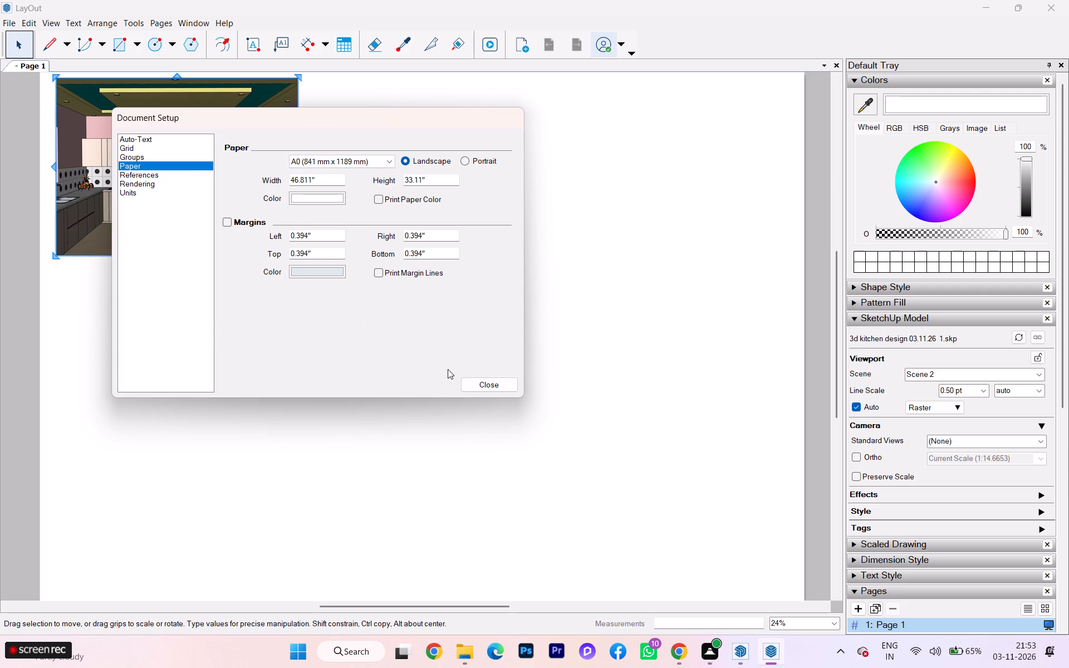
{"action": "left_click", "coordinate": [491, 382]}
Enlarge the kitchen viewport slightly from its lower-right corner and deselect it.
{"action": "scroll", "coordinate": [283, 222], "scroll_direction": "up", "scroll_amount": 3}
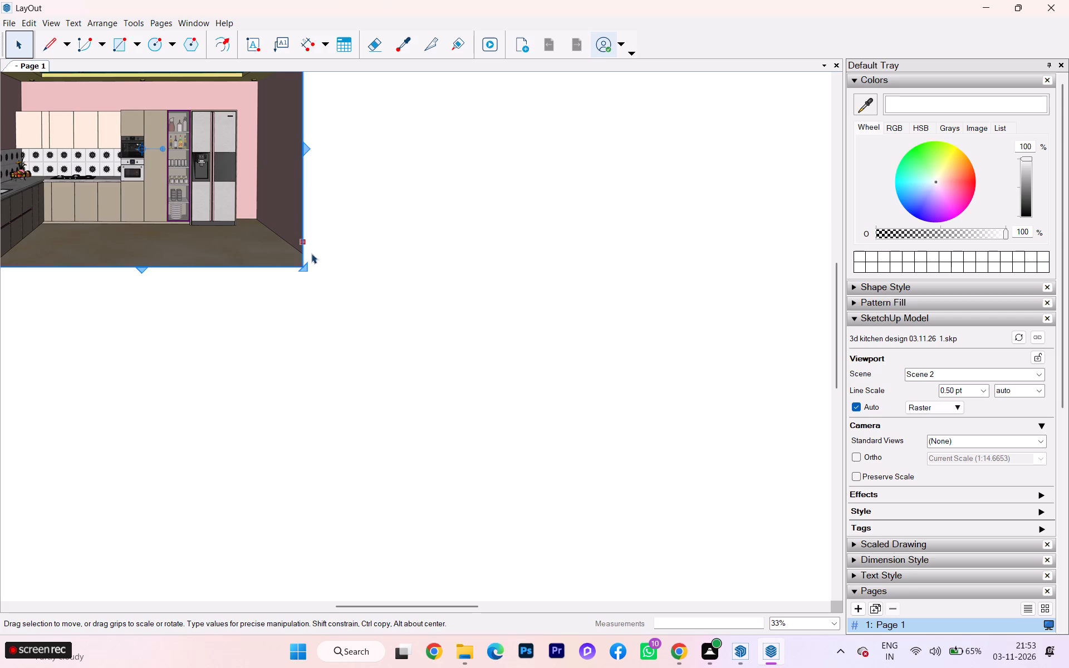
{"action": "scroll", "coordinate": [329, 270], "scroll_direction": "down", "scroll_amount": 2}
{"action": "left_click_drag", "start_coordinate": [312, 269], "coordinate": [324, 287]}
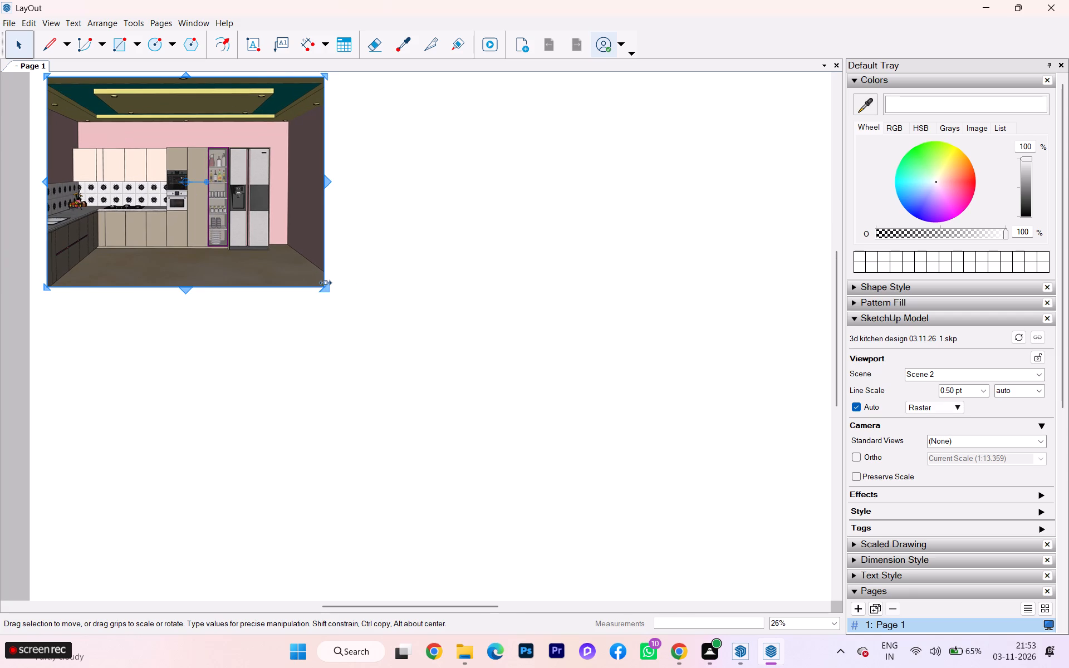
{"action": "scroll", "coordinate": [325, 282], "scroll_direction": "down", "scroll_amount": 1}
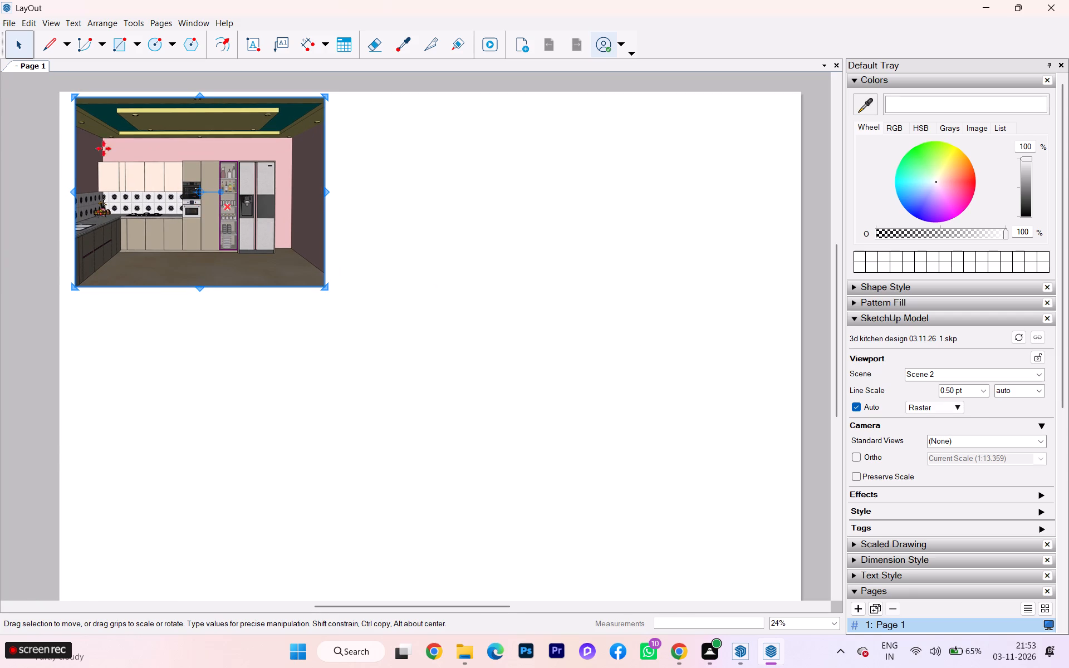
{"action": "left_click", "coordinate": [395, 238]}
{"action": "left_click", "coordinate": [947, 316]}
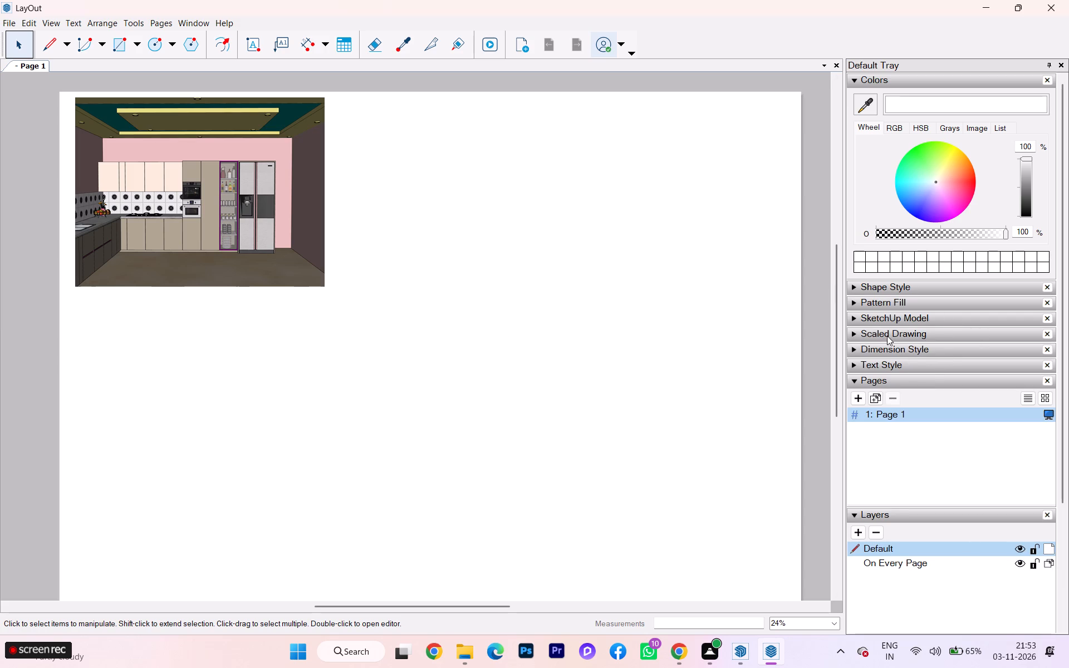
{"action": "left_click", "coordinate": [895, 317]}
{"action": "left_click", "coordinate": [558, 348]}
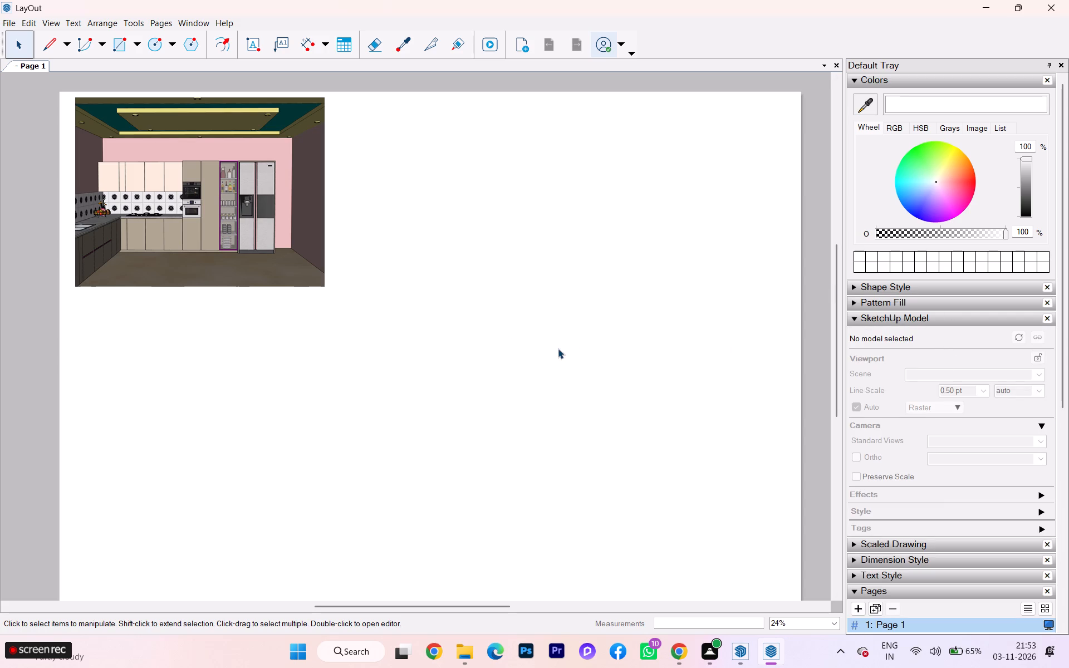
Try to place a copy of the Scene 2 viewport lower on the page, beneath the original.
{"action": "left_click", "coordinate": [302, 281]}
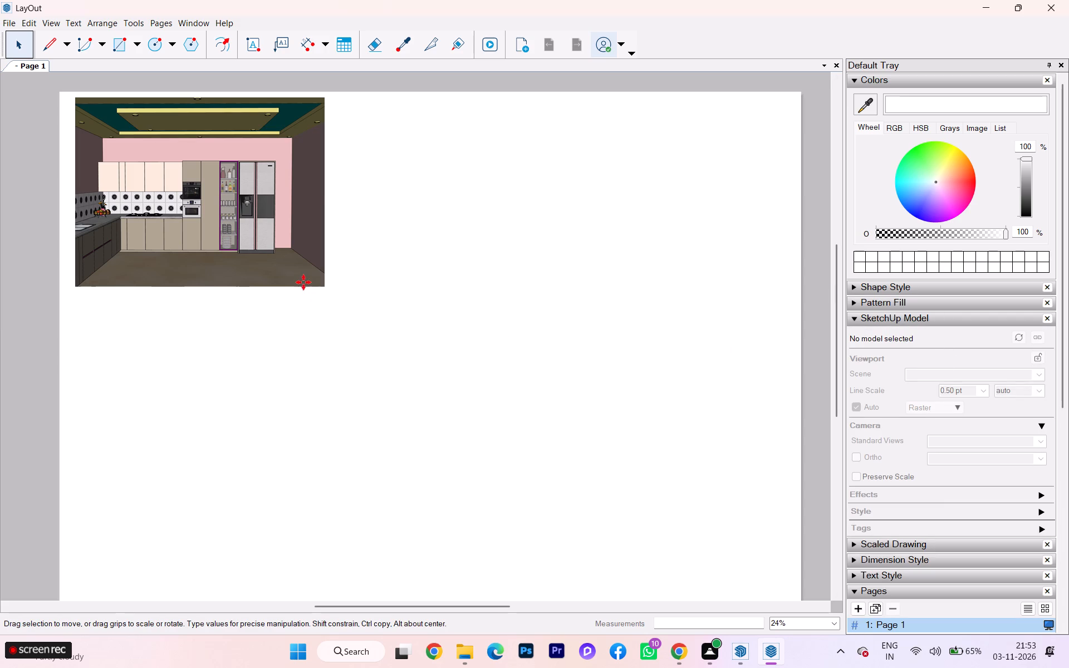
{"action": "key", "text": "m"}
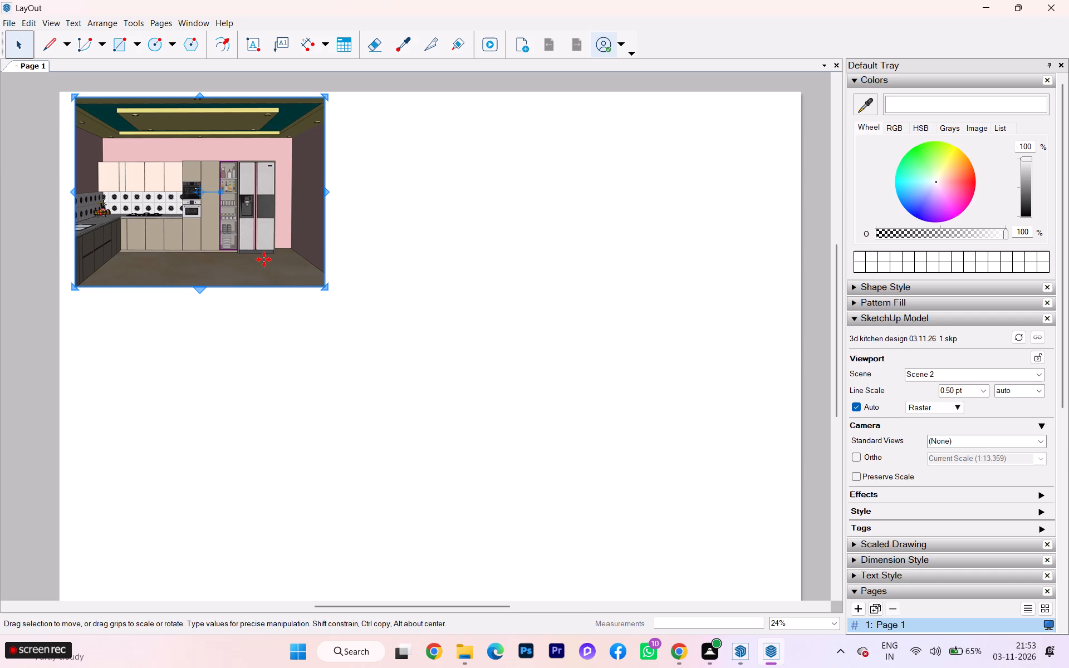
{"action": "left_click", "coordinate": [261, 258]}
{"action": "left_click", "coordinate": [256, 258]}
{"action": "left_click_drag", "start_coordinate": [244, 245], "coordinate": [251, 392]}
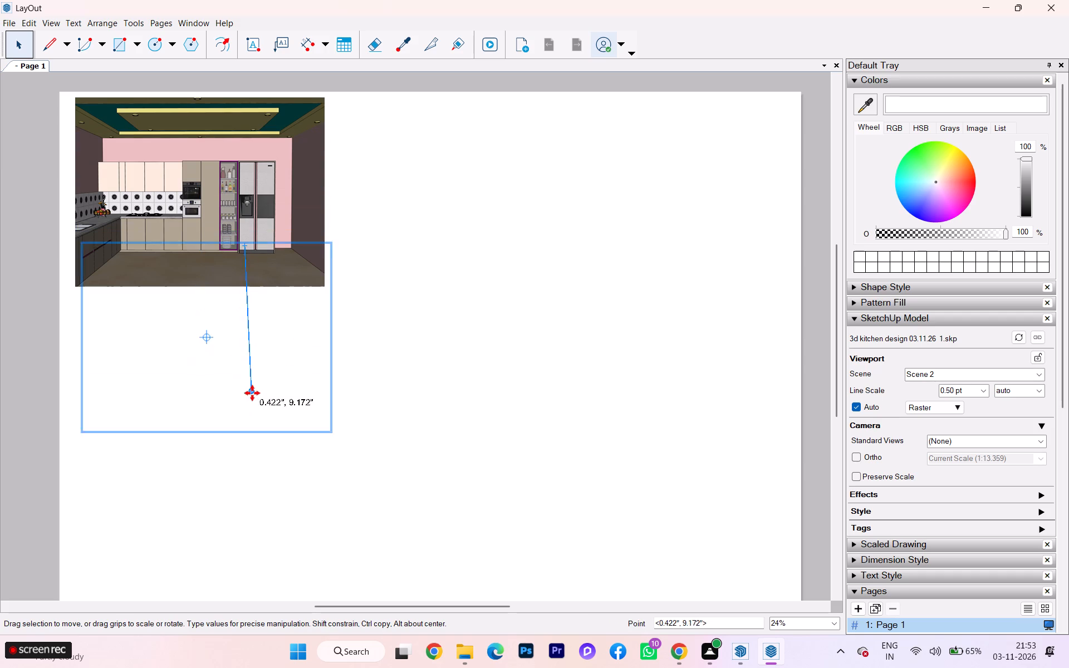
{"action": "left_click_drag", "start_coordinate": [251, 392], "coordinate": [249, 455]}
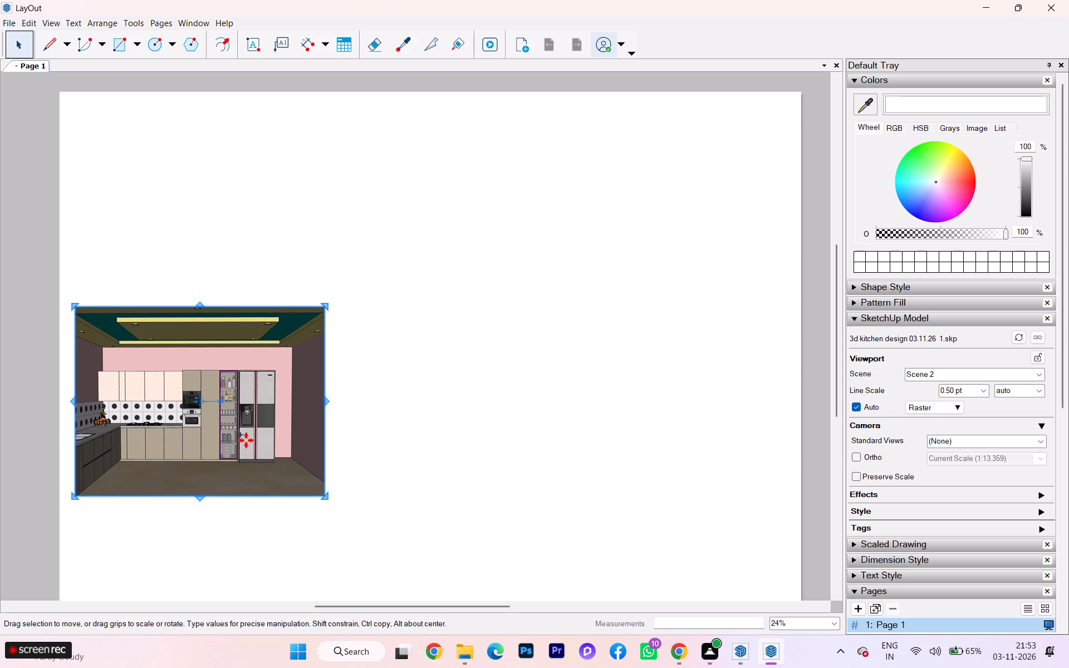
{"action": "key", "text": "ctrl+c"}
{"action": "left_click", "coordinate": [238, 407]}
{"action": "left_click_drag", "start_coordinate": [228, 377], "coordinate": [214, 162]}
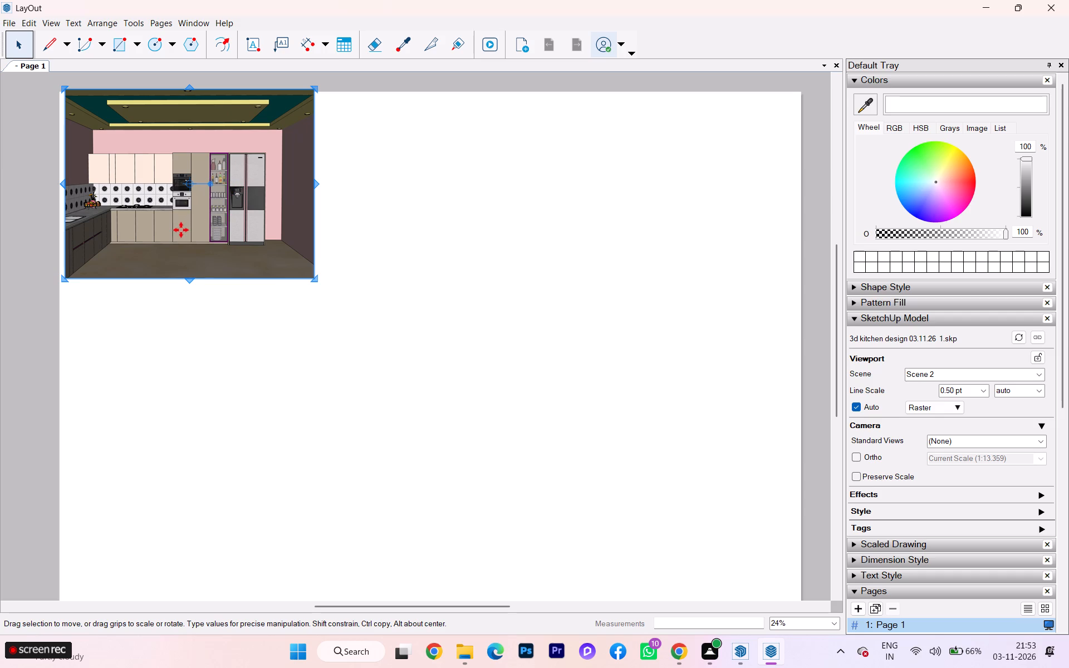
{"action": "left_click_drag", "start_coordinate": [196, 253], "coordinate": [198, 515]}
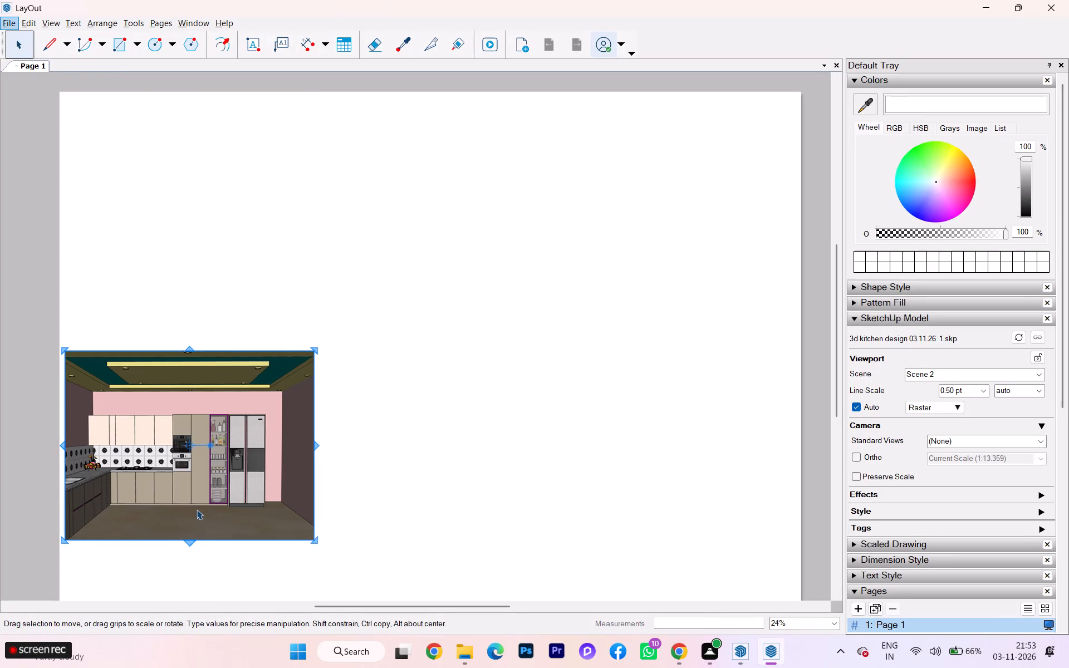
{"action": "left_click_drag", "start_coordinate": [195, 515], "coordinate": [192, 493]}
Move the Scene 2 viewport straight up to the page's upper-left corner.
{"action": "left_click", "coordinate": [183, 406]}
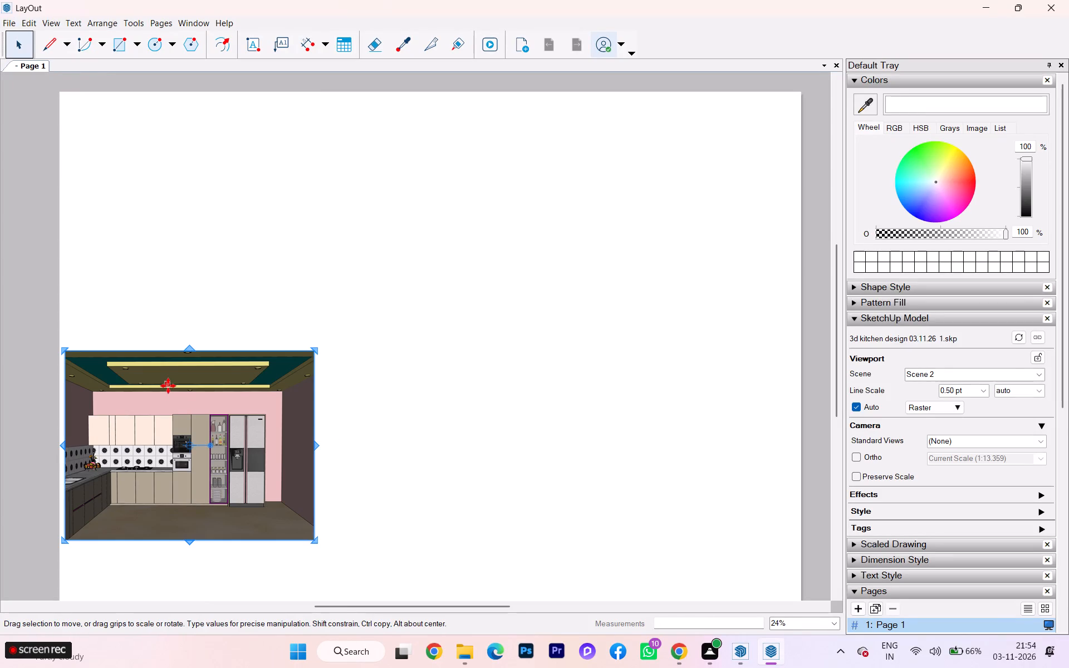
{"action": "left_click", "coordinate": [182, 379]}
{"action": "left_click_drag", "start_coordinate": [178, 384], "coordinate": [175, 327]}
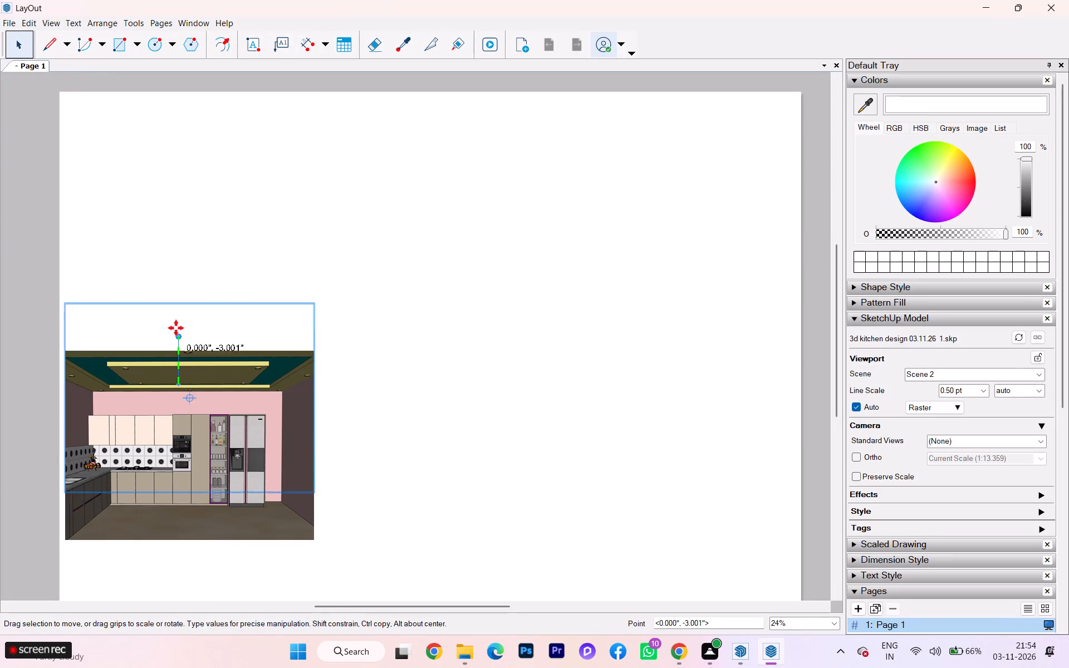
{"action": "left_click_drag", "start_coordinate": [175, 327], "coordinate": [174, 137]}
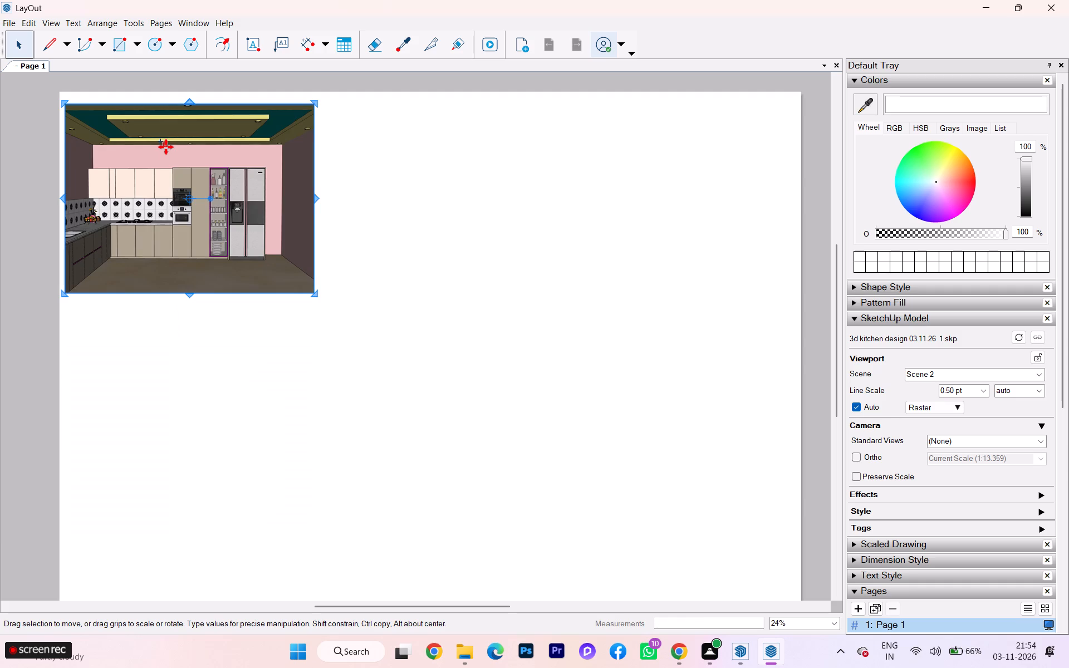
Copy the Scene 2 viewport straight down, leaving a gap below the original.
{"action": "left_click_drag", "start_coordinate": [165, 146], "coordinate": [163, 381], "text": "ctrl"}
{"action": "left_click", "coordinate": [163, 381], "text": "ctrl"}
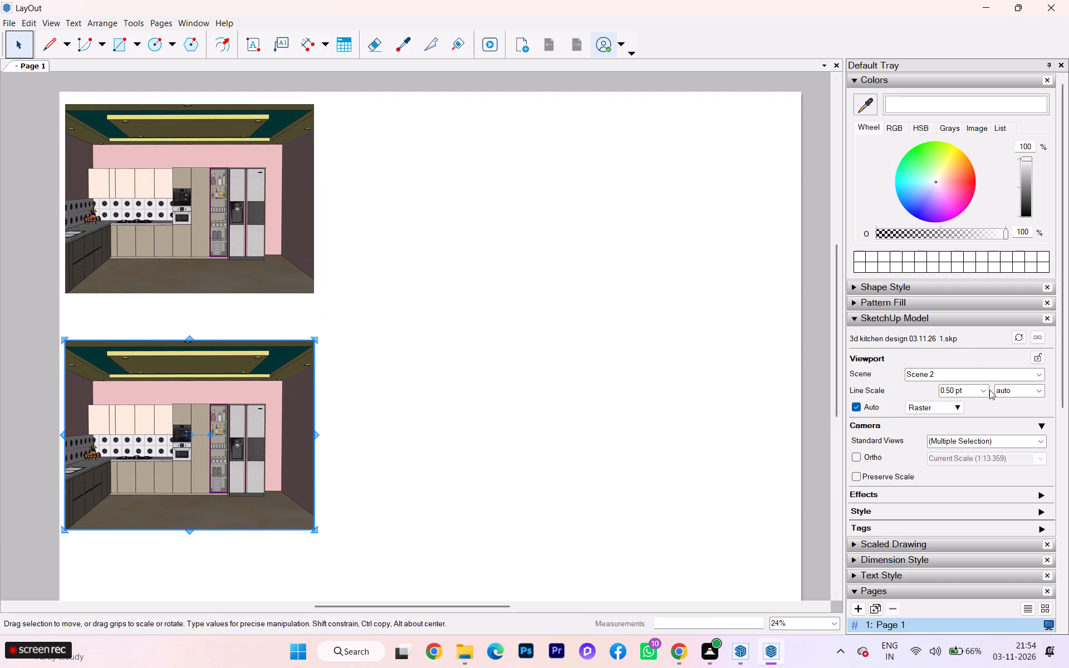
Set the lower viewport copy to Scene 1 and deselect it.
{"action": "left_click", "coordinate": [981, 372]}
{"action": "left_click", "coordinate": [1040, 375]}
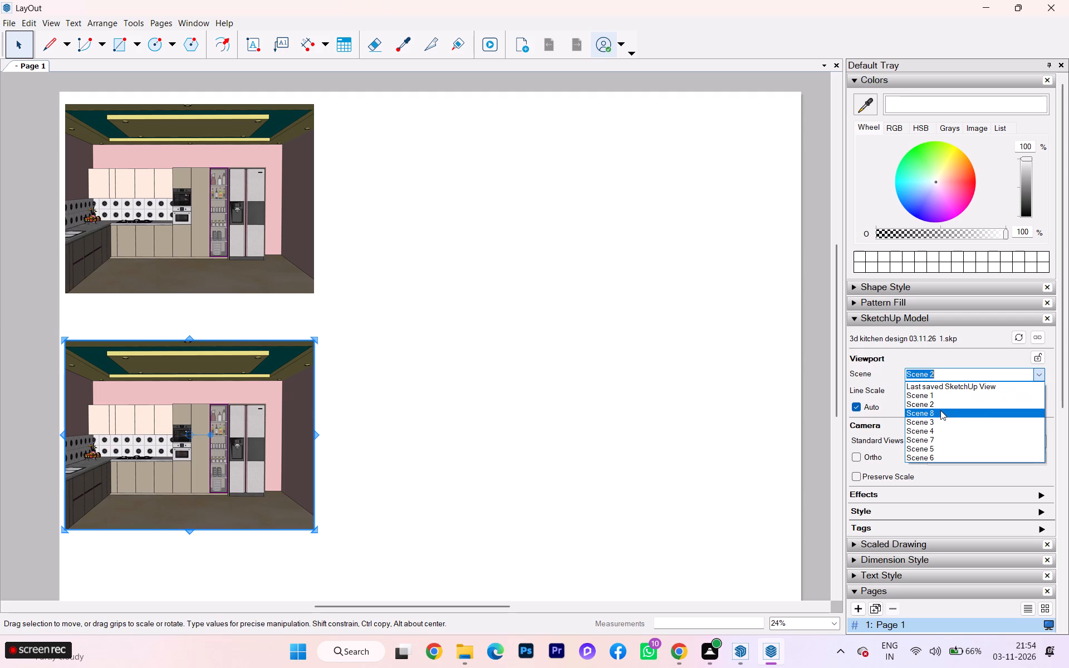
{"action": "left_click", "coordinate": [929, 396]}
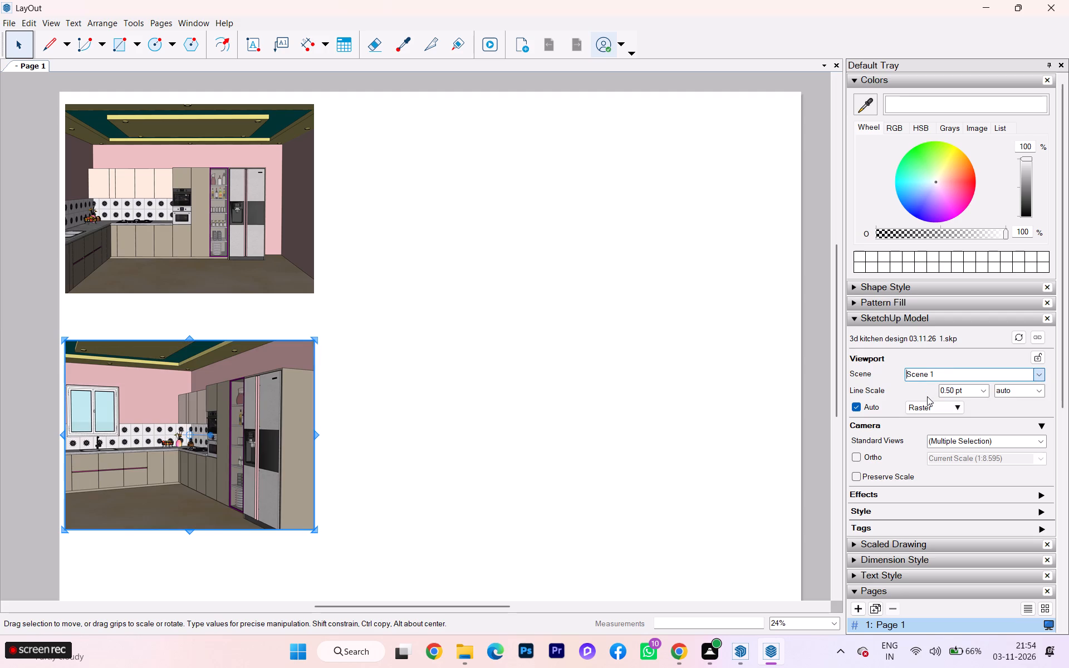
{"action": "left_click", "coordinate": [412, 368]}
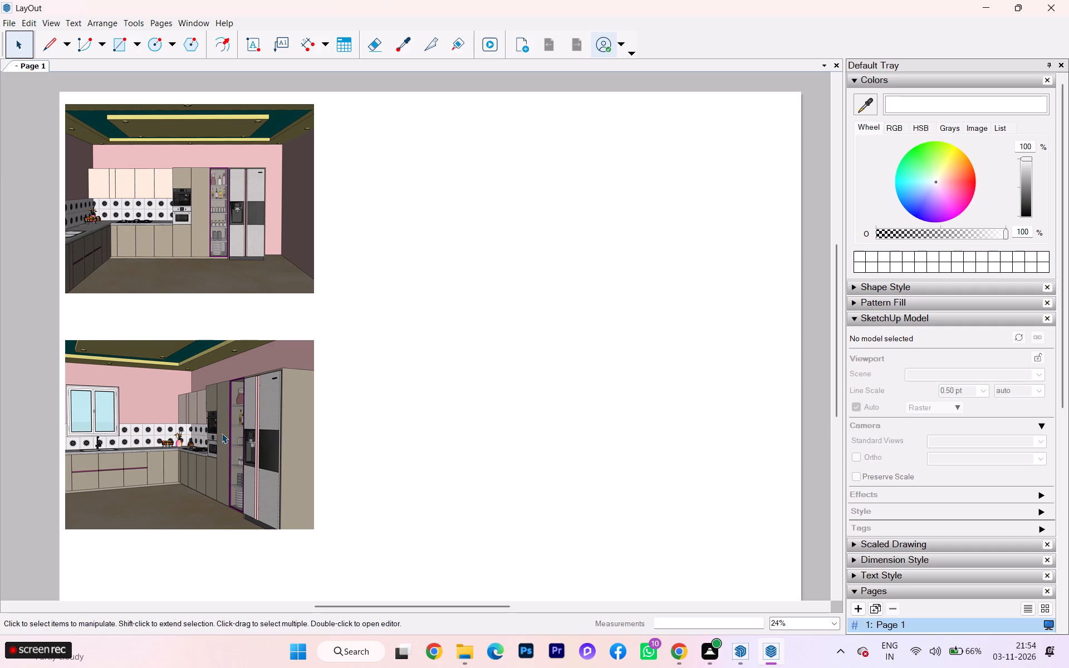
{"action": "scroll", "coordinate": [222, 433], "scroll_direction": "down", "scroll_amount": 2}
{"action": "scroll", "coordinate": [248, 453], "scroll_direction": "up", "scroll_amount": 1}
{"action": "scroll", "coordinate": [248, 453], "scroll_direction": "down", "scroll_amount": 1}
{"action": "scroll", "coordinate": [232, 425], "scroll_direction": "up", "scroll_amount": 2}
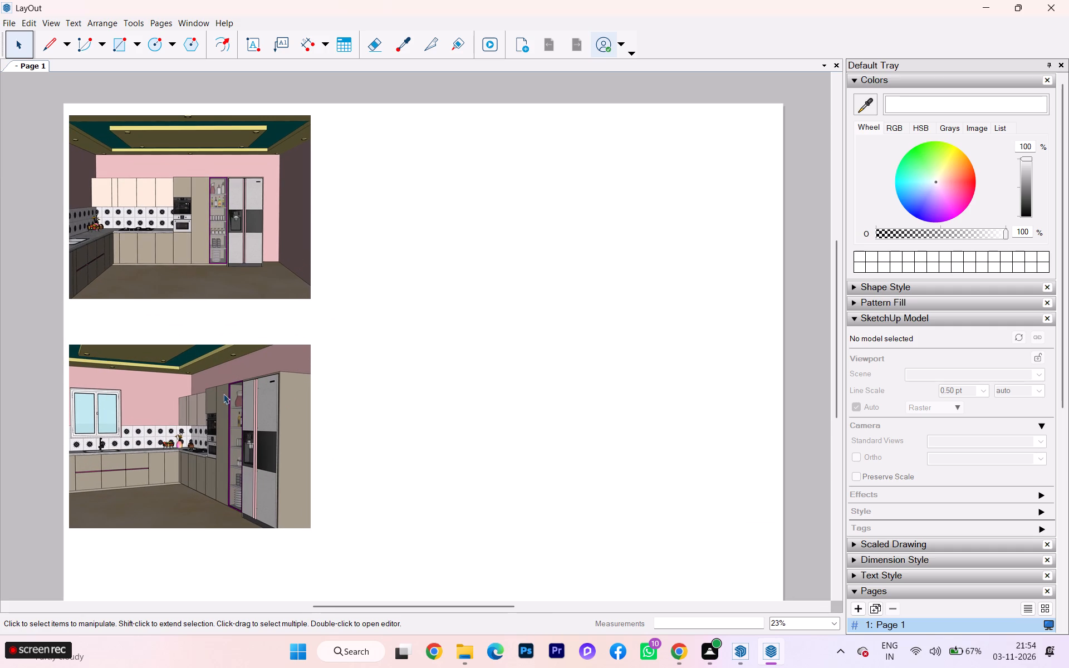
Copy the Scene 1 viewport horizontally to its right, leaving a gap between the two.
{"action": "left_click", "coordinate": [222, 391]}
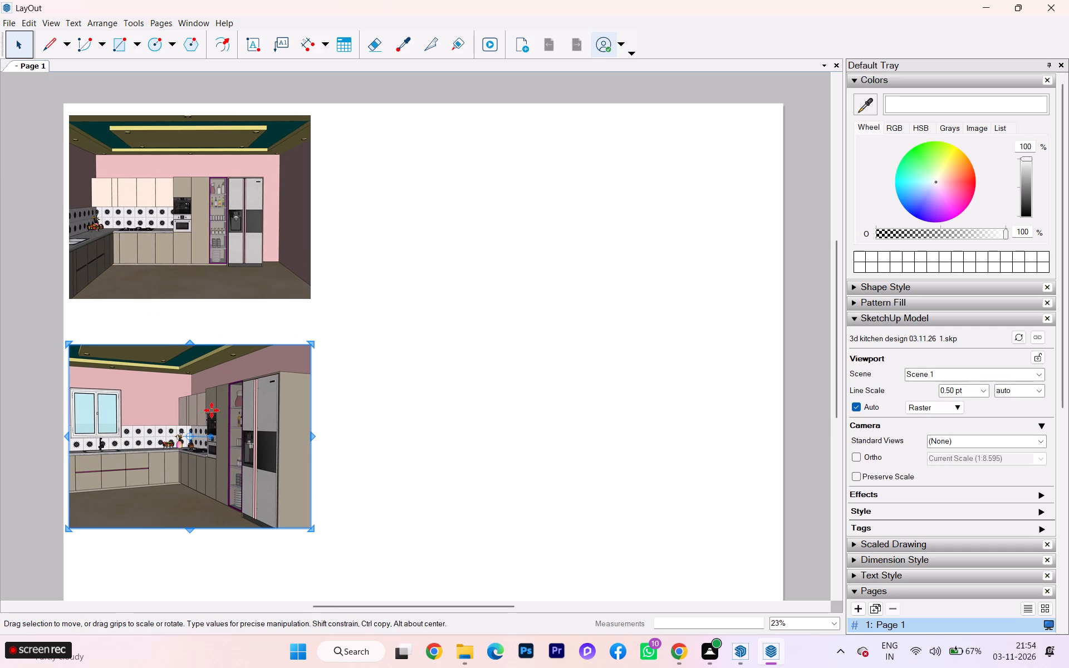
{"action": "left_click_drag", "start_coordinate": [209, 411], "coordinate": [385, 415]}
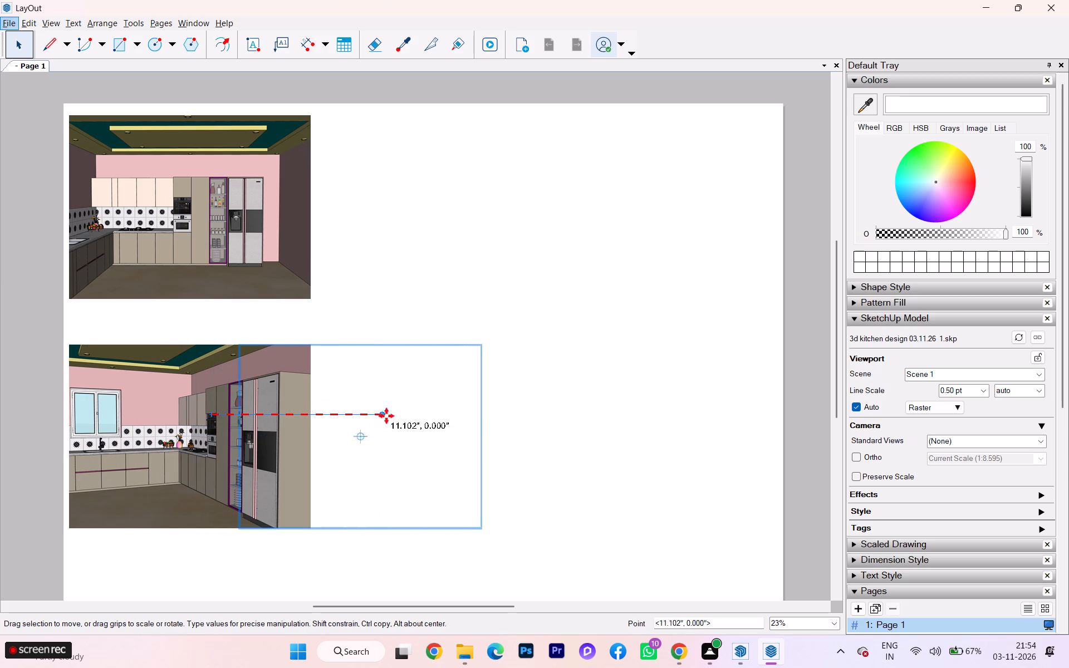
{"action": "left_click_drag", "start_coordinate": [385, 415], "coordinate": [512, 420]}
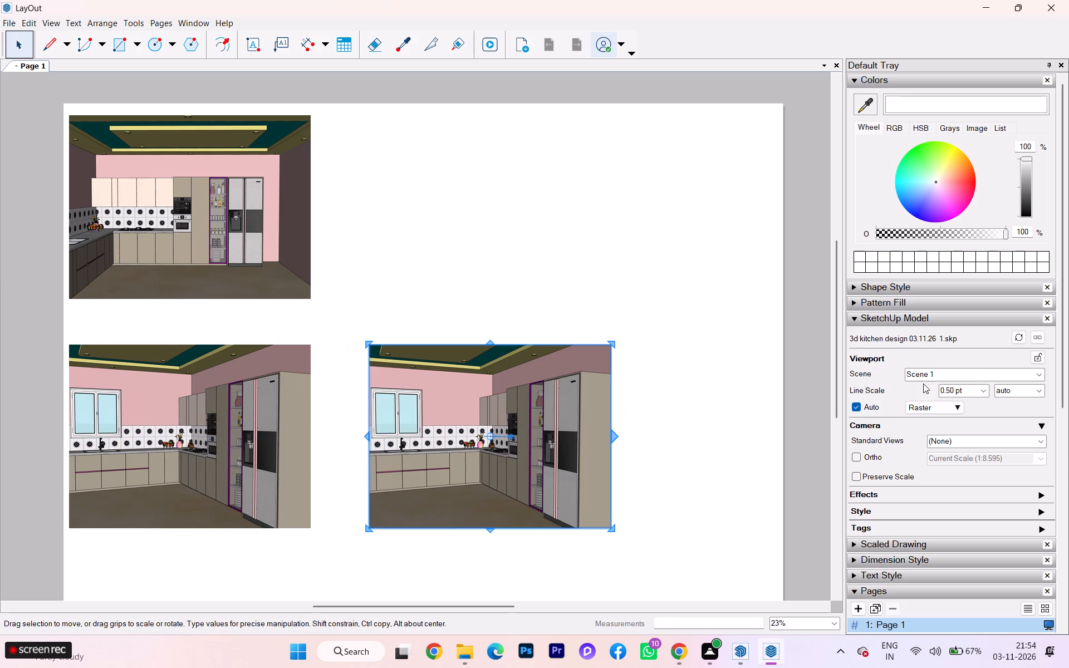
Preview Scene 6 in the new viewport copy, settle on Scene 5 and deselect it.
{"action": "left_click", "coordinate": [985, 374]}
{"action": "left_click", "coordinate": [1040, 377]}
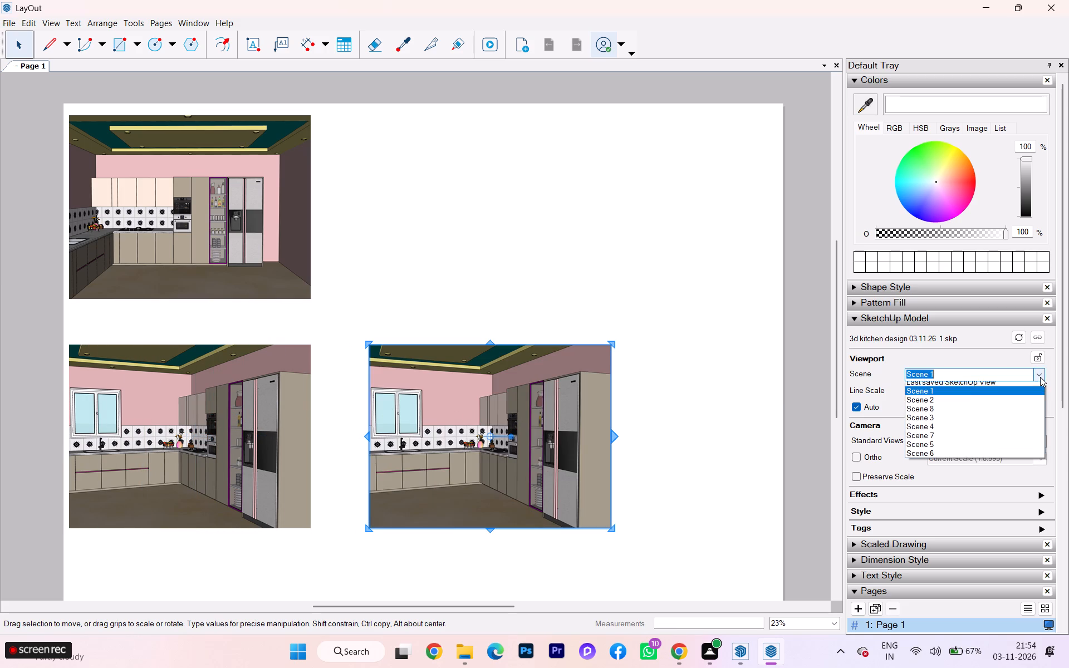
{"action": "left_click", "coordinate": [921, 459]}
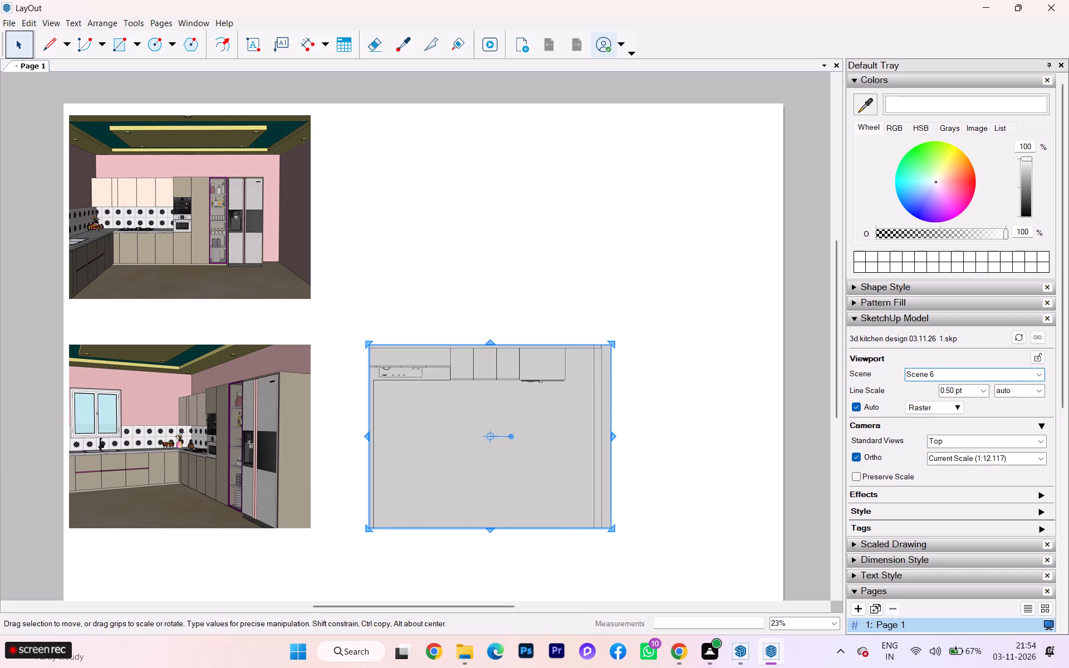
{"action": "left_click", "coordinate": [1038, 377]}
{"action": "left_click", "coordinate": [939, 445]}
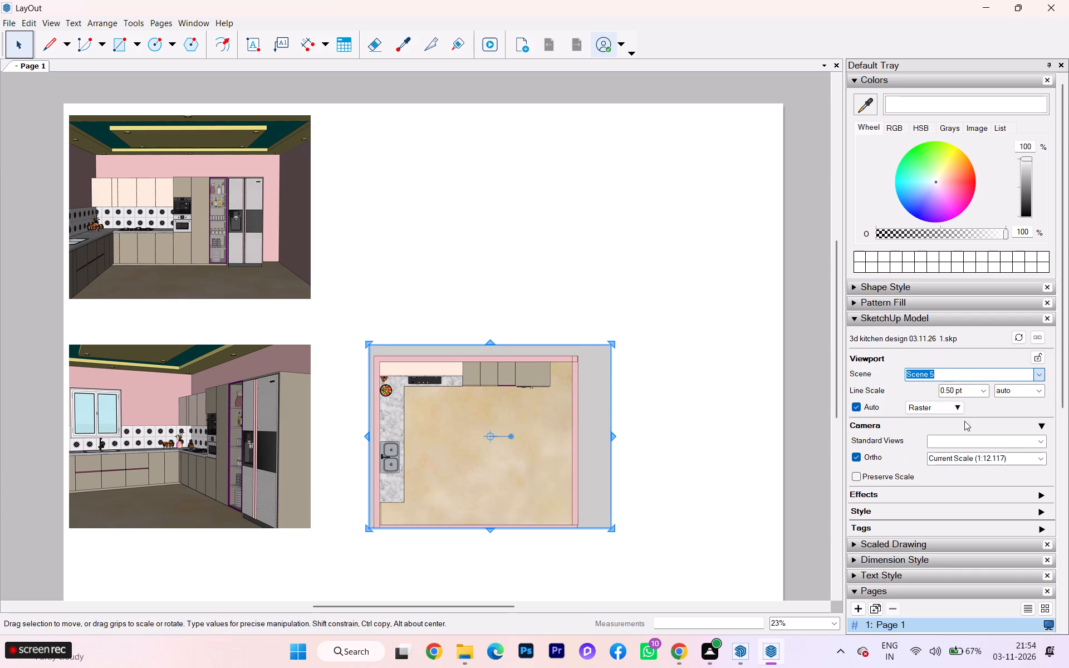
{"action": "left_click", "coordinate": [686, 365]}
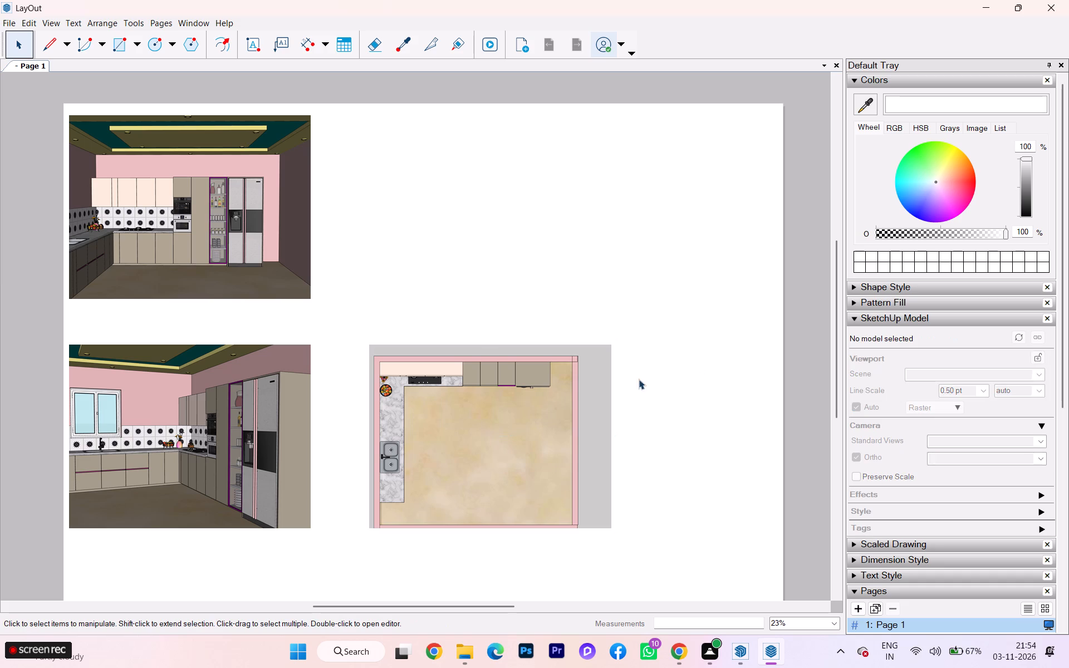
Move the Scene 5 plan viewport up into the top row beside the Scene 2 viewport.
{"action": "left_click_drag", "start_coordinate": [487, 406], "coordinate": [484, 377], "text": "ctrl"}
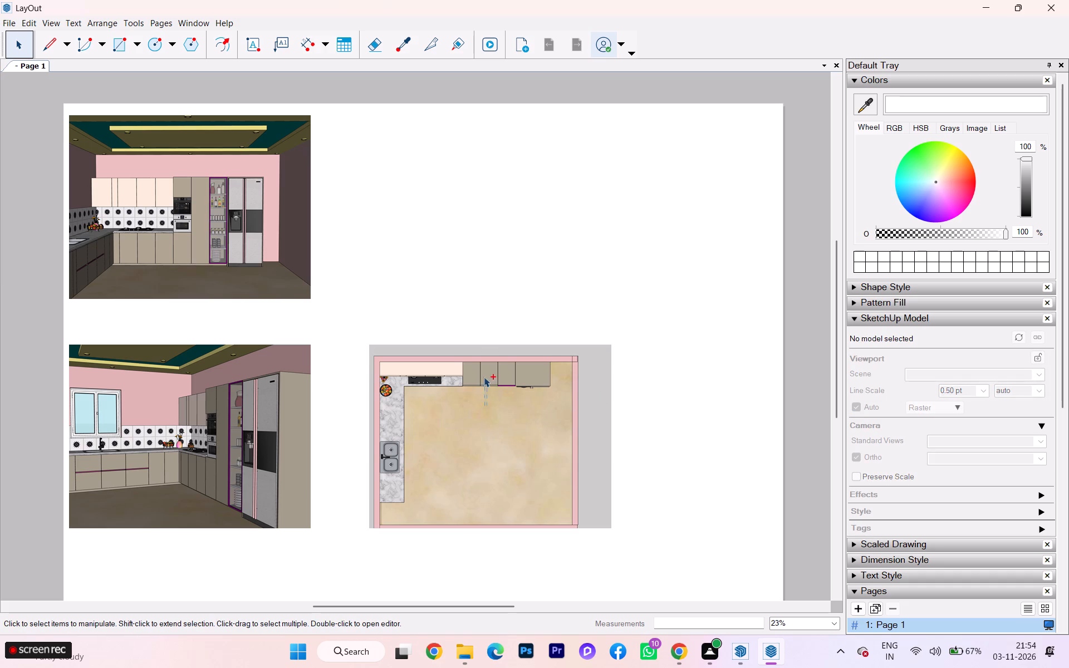
{"action": "left_click_drag", "start_coordinate": [484, 377], "coordinate": [483, 352], "text": "ctrl"}
{"action": "left_click", "coordinate": [479, 373]}
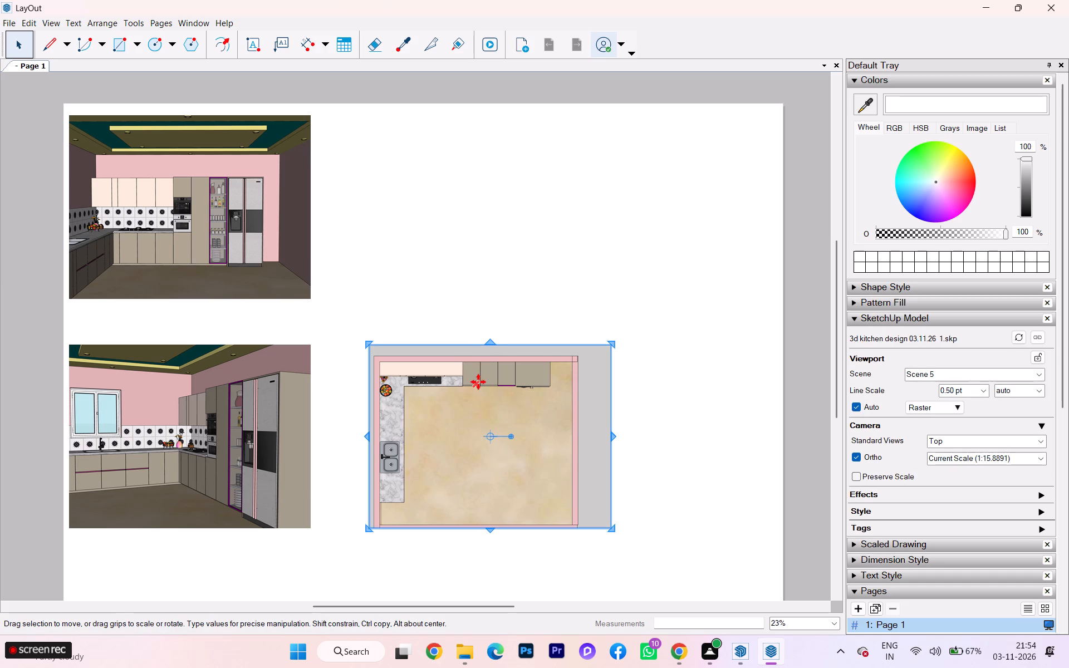
{"action": "left_click_drag", "start_coordinate": [477, 381], "coordinate": [467, 160]}
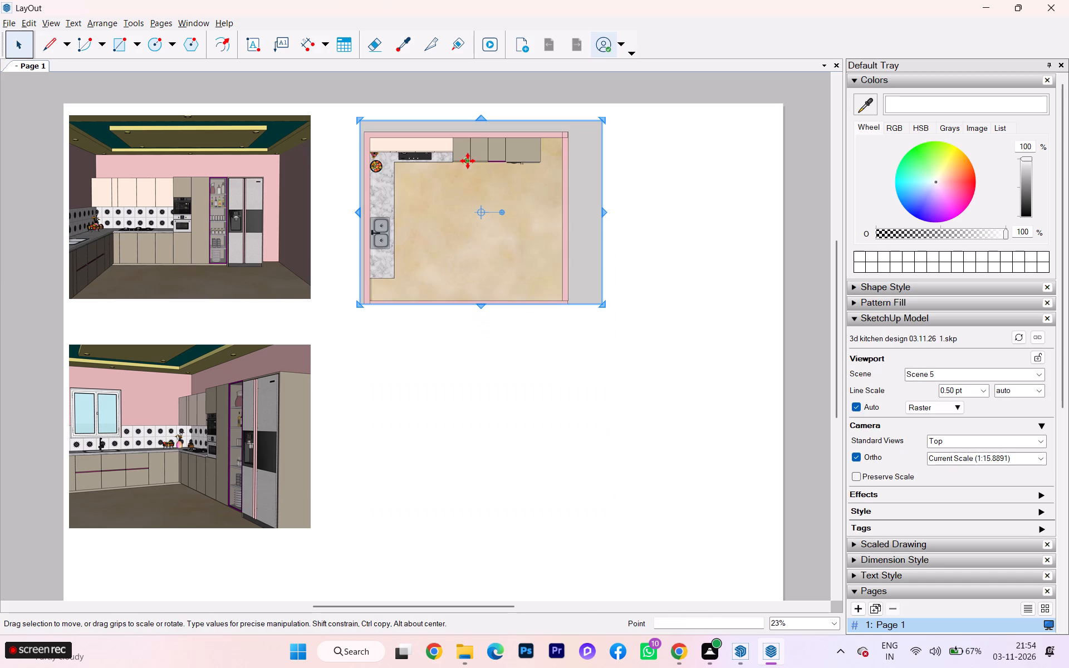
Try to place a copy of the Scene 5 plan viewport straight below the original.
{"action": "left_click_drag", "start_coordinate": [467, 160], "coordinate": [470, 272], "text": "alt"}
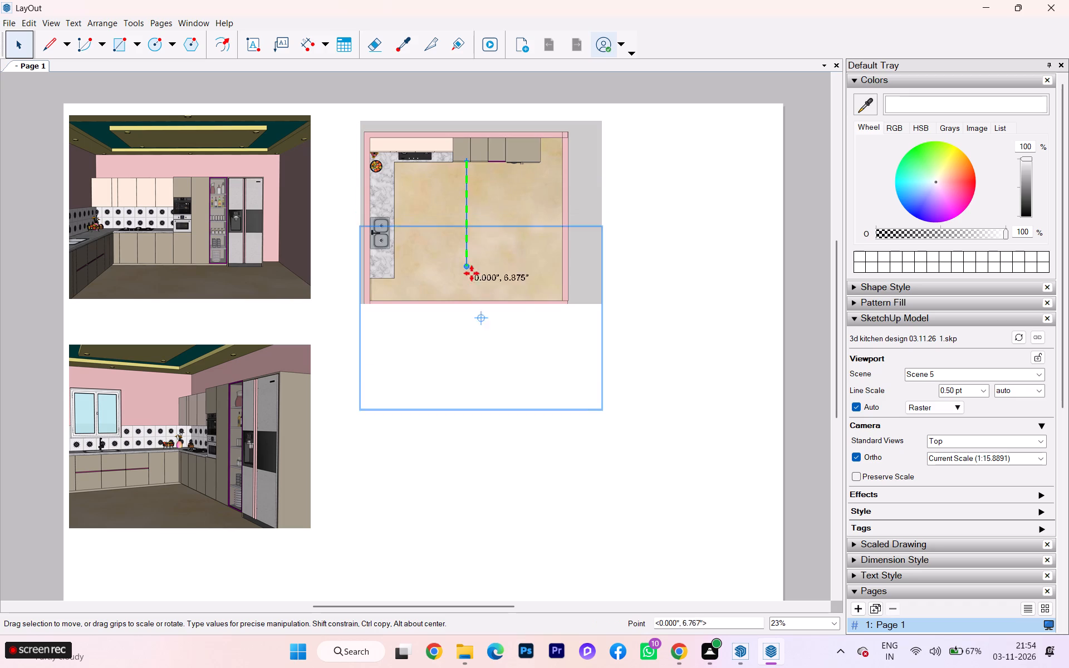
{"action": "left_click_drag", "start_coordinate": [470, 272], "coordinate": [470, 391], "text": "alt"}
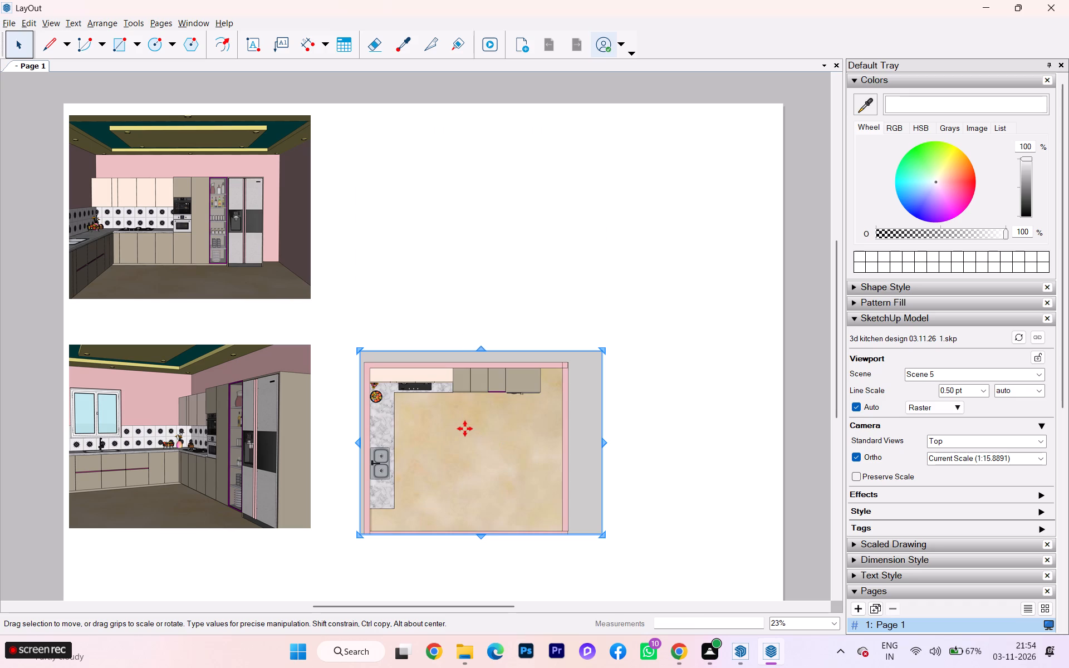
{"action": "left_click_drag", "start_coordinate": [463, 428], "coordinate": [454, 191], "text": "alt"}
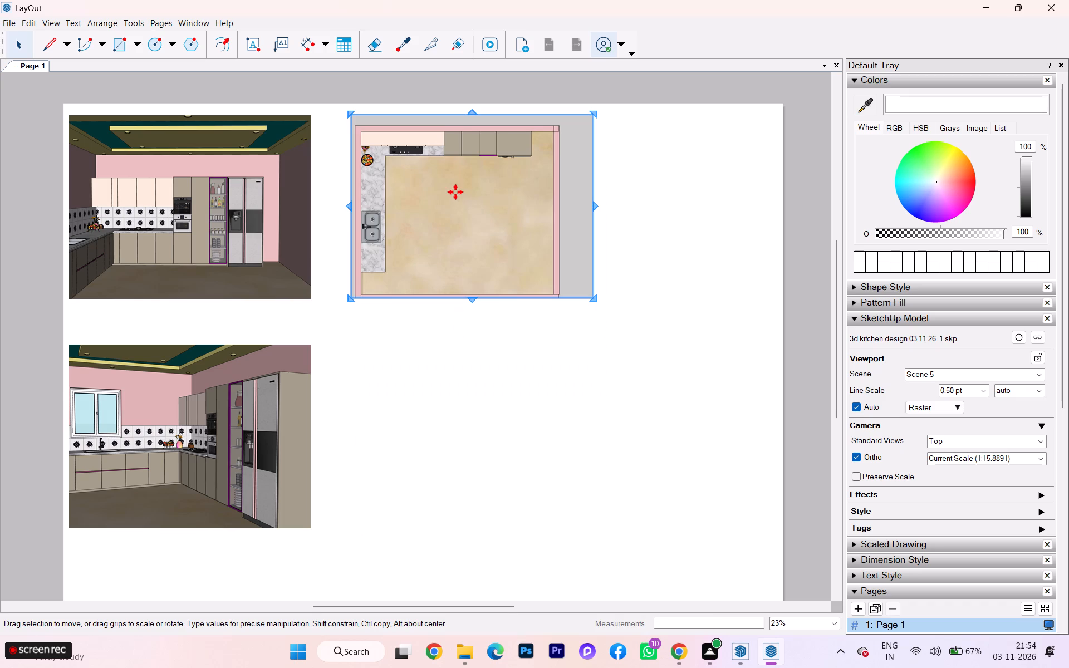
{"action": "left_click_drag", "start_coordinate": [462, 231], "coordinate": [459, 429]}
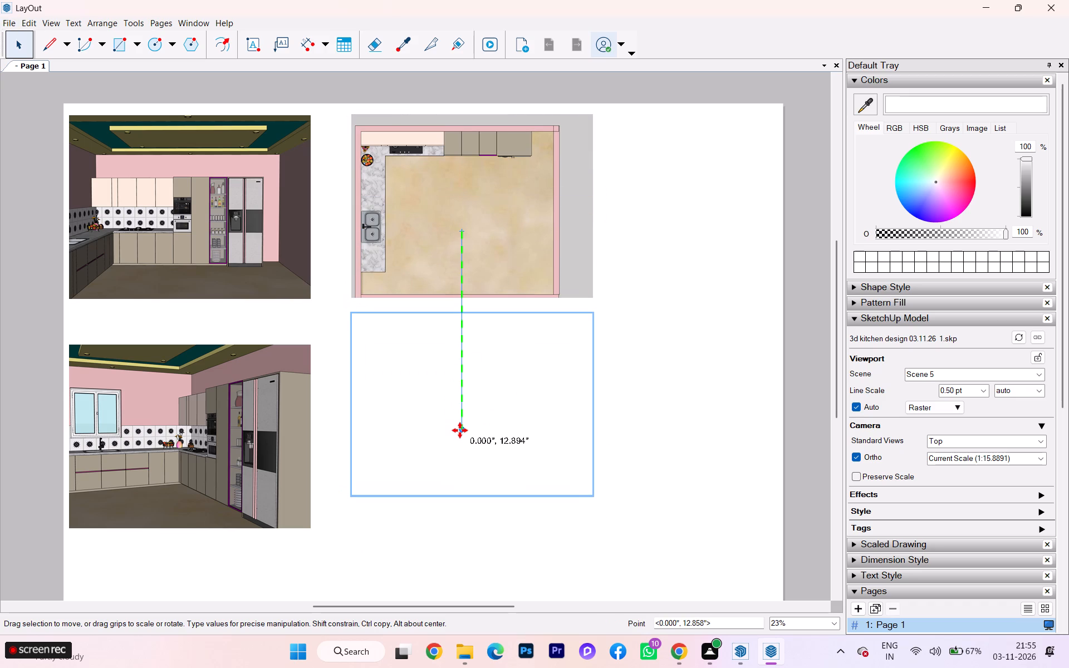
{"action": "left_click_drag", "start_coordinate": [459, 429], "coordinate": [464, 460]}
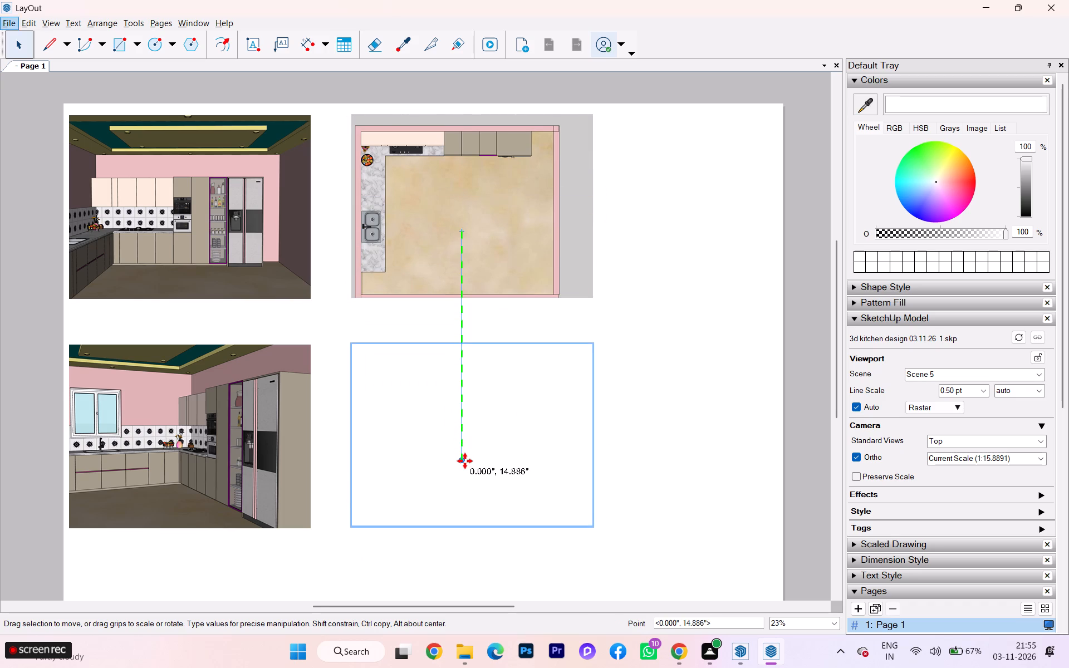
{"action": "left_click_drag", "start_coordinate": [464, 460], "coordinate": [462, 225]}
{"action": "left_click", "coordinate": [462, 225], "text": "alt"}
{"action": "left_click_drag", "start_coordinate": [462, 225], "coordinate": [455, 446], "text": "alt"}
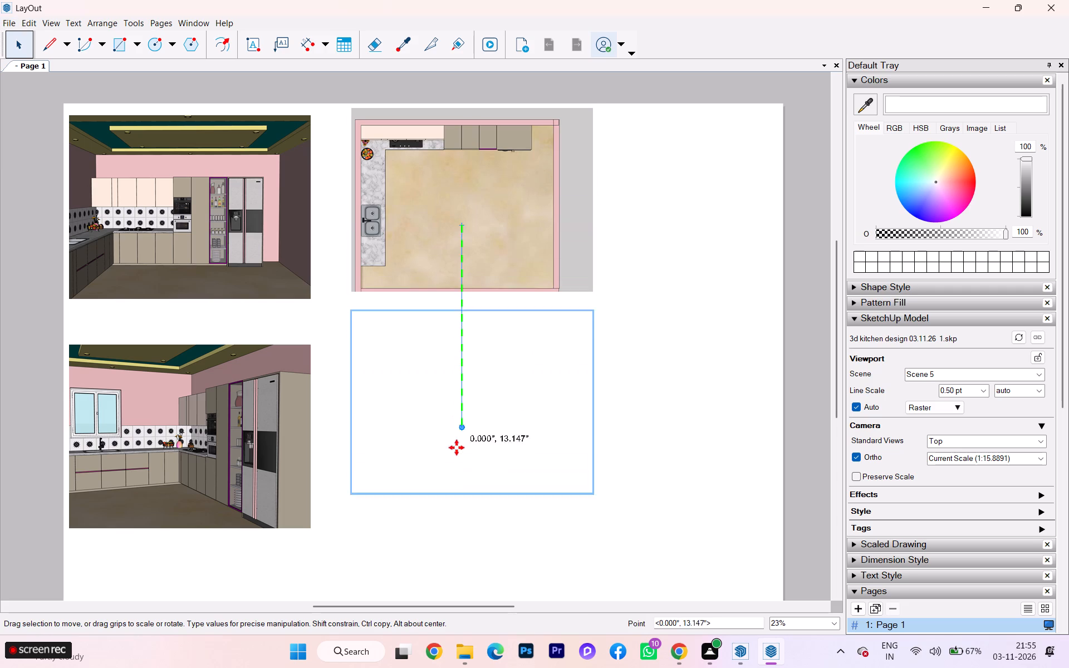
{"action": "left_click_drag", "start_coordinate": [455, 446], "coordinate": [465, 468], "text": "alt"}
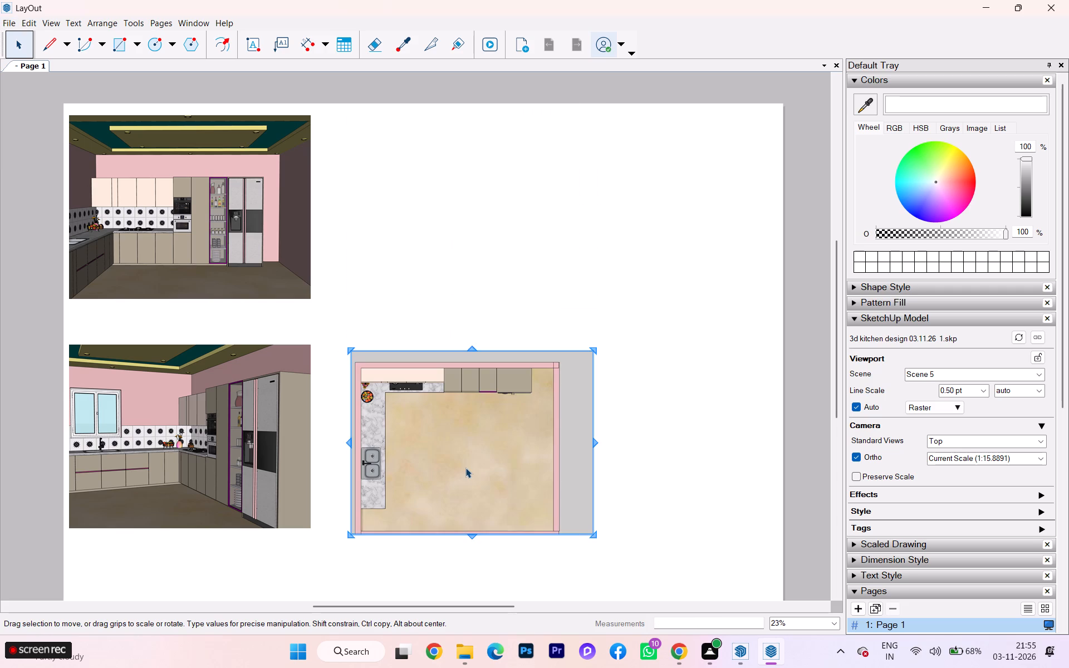
Move the Scene 5 plan viewport straight up, level with the Scene 2 viewport in the top row.
{"action": "left_click", "coordinate": [465, 468], "text": "alt"}
{"action": "left_click_drag", "start_coordinate": [465, 468], "coordinate": [458, 419], "text": "alt"}
{"action": "left_click", "coordinate": [406, 367]}
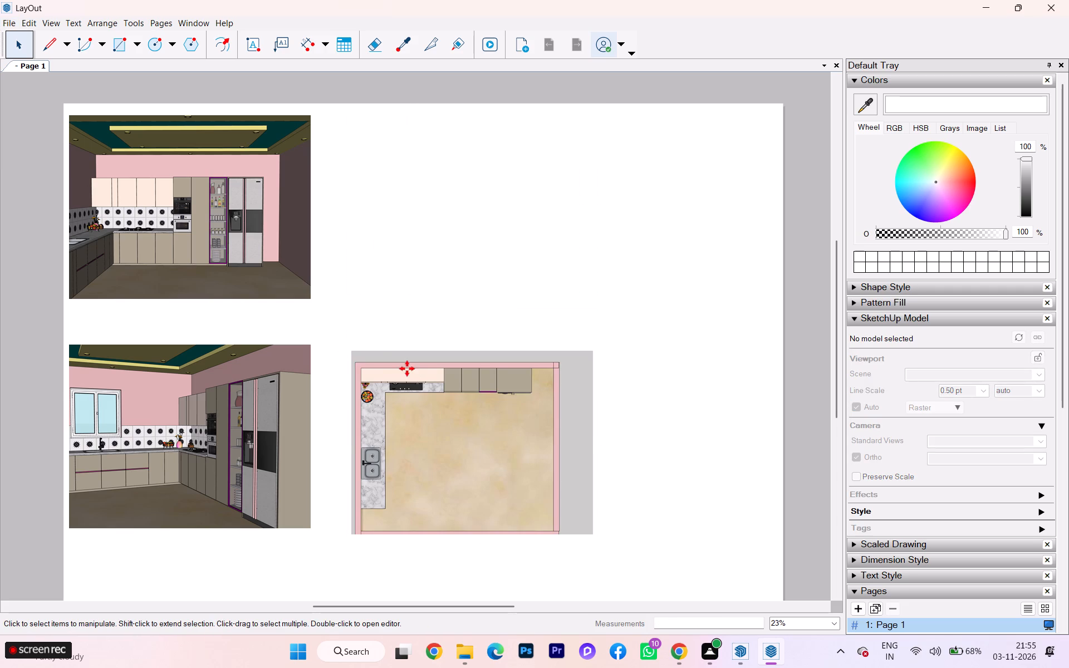
{"action": "left_click_drag", "start_coordinate": [440, 385], "coordinate": [433, 198]}
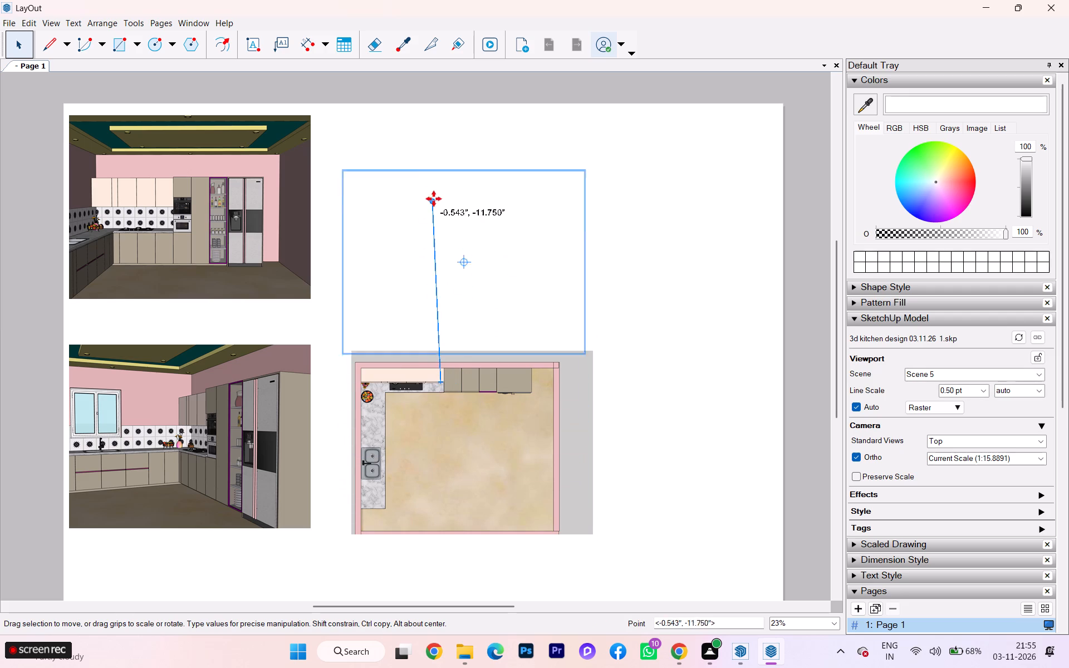
{"action": "left_click_drag", "start_coordinate": [433, 198], "coordinate": [438, 166]}
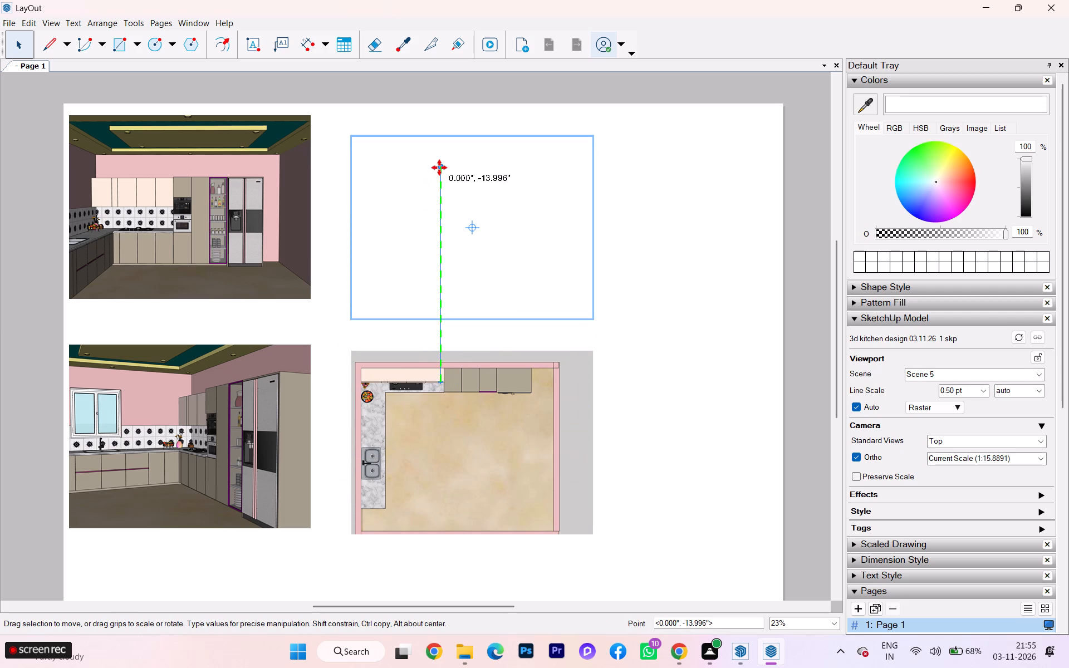
{"action": "left_click_drag", "start_coordinate": [438, 166], "coordinate": [438, 159]}
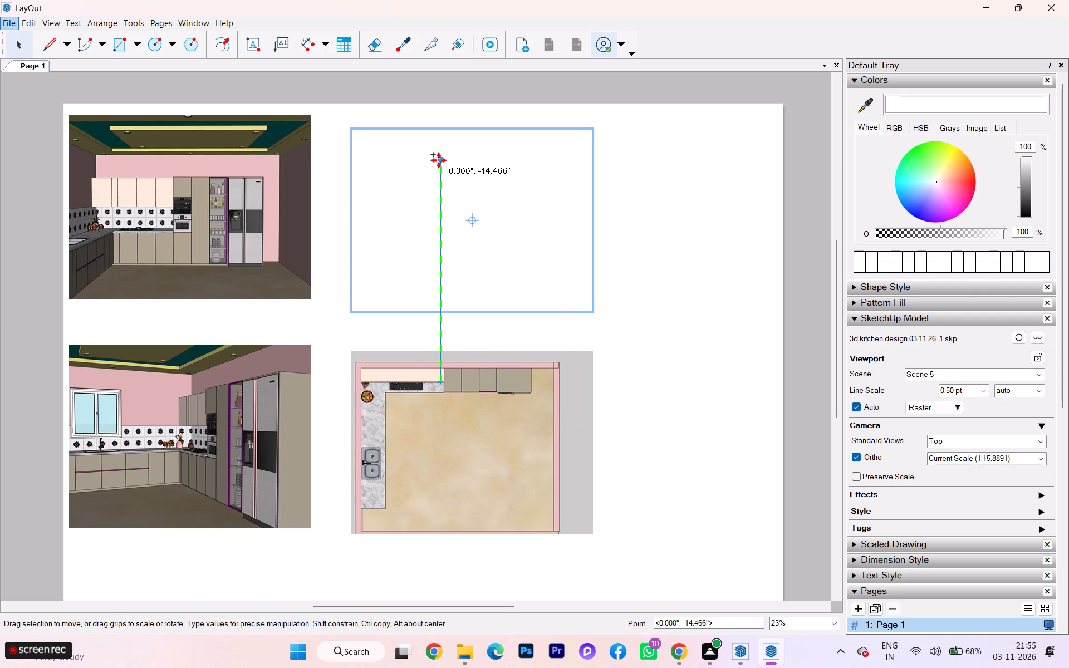
{"action": "left_click_drag", "start_coordinate": [438, 159], "coordinate": [438, 146]}
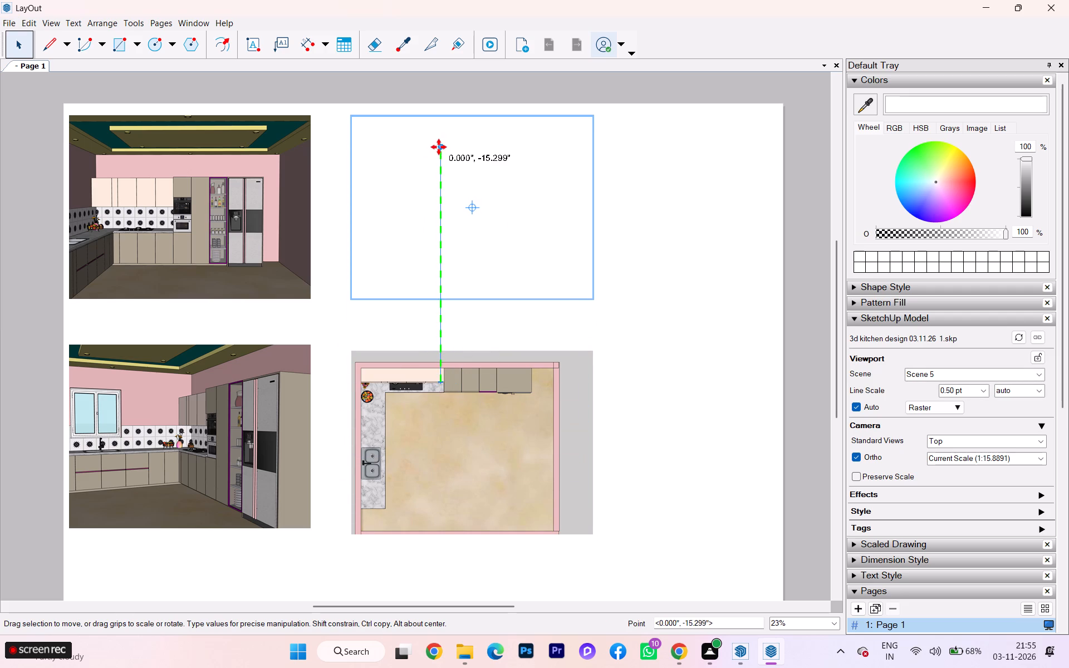
{"action": "left_click_drag", "start_coordinate": [438, 146], "coordinate": [437, 145]}
{"action": "left_click", "coordinate": [437, 145], "text": "alt"}
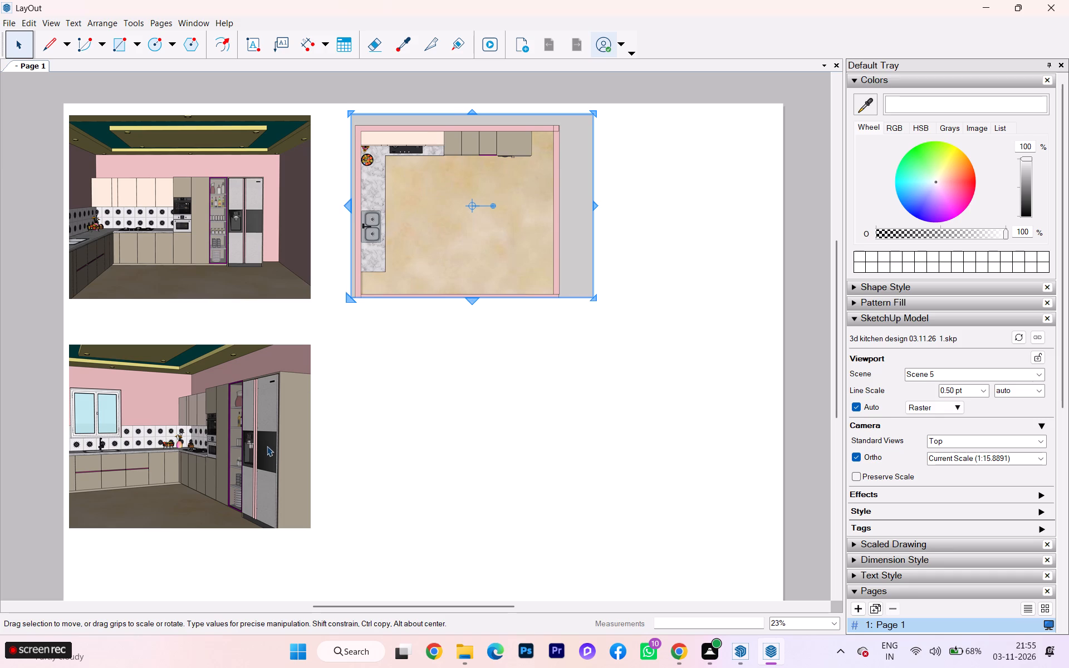
Move the Scene 1 viewport horizontally across the page to sit beneath the Scene 5 plan viewport.
{"action": "left_click", "coordinate": [264, 445]}
{"action": "left_click_drag", "start_coordinate": [292, 440], "coordinate": [477, 445]}
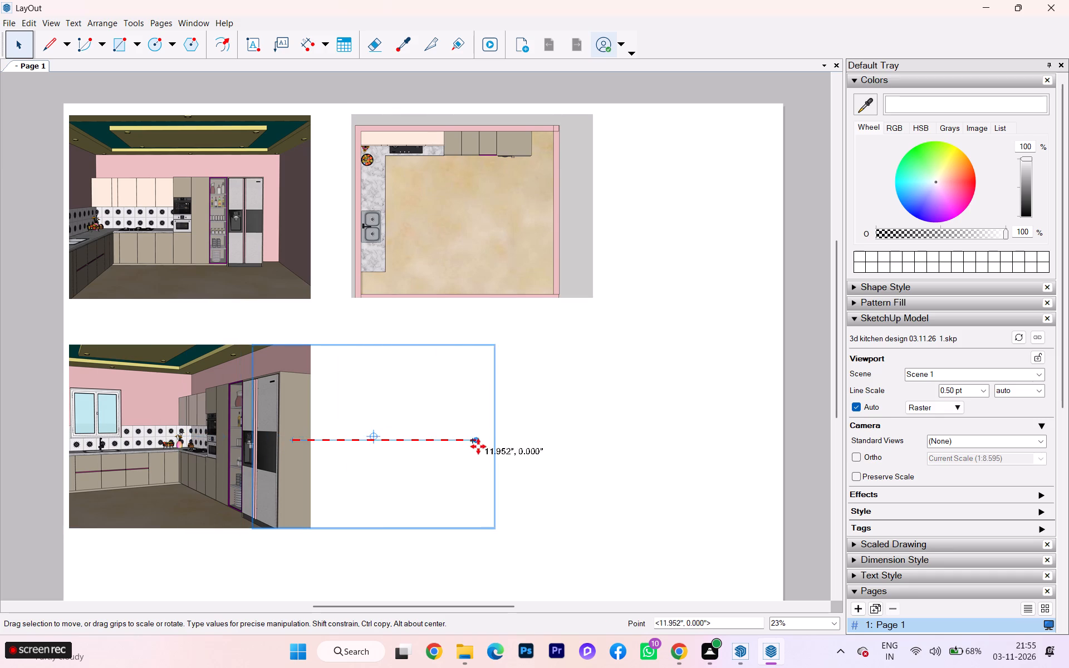
{"action": "left_click_drag", "start_coordinate": [477, 445], "coordinate": [566, 439]}
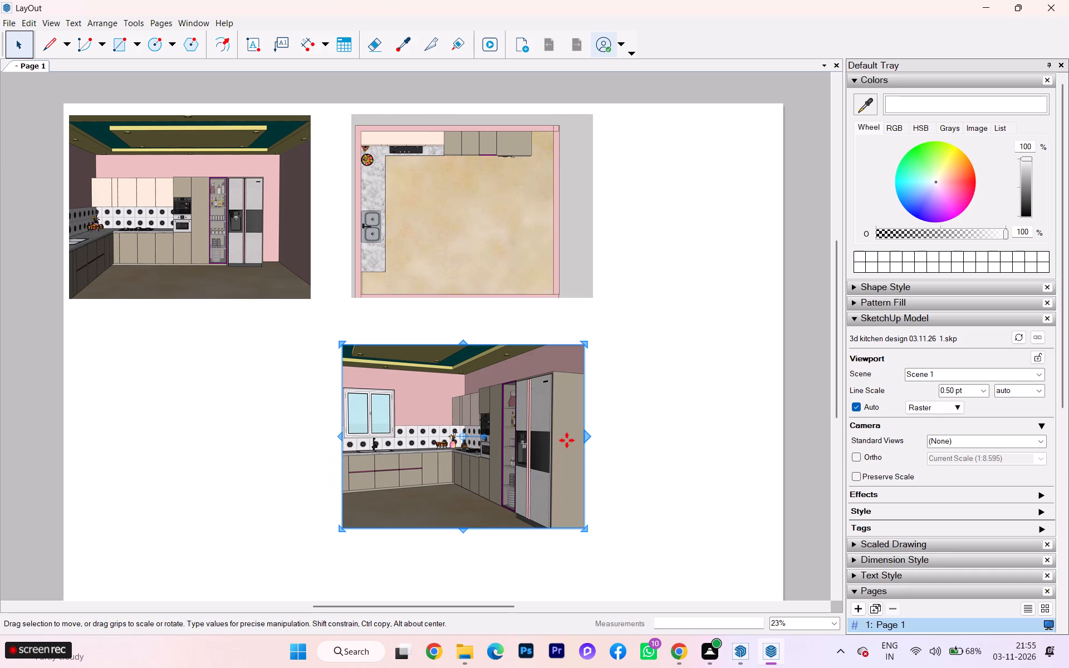
{"action": "left_click_drag", "start_coordinate": [499, 444], "coordinate": [306, 438], "text": "ctrl"}
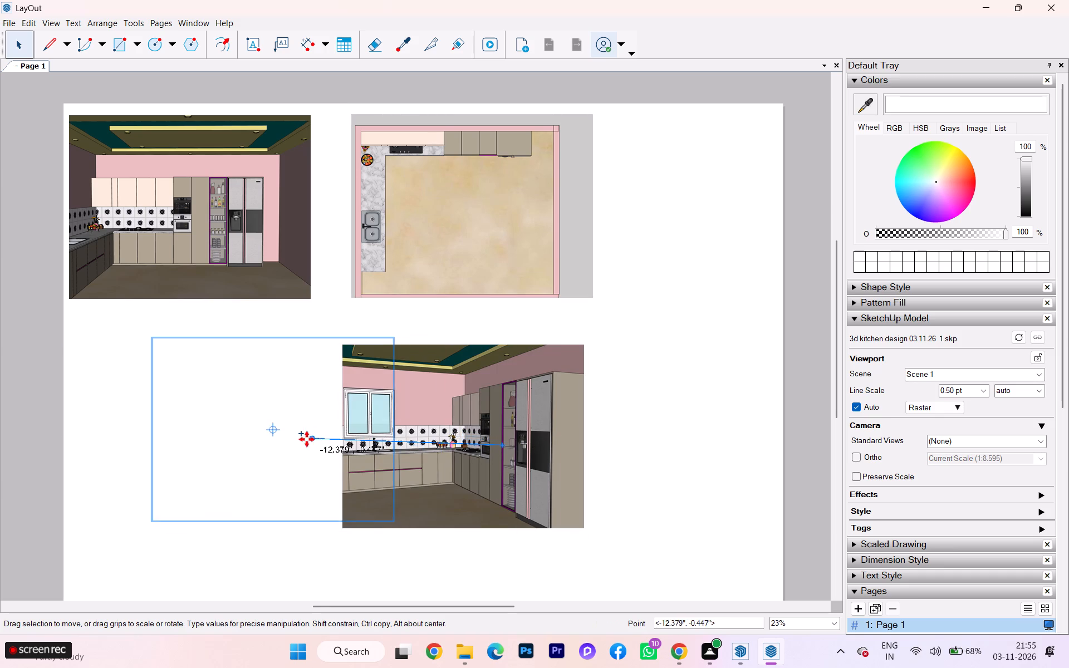
{"action": "left_click_drag", "start_coordinate": [306, 438], "coordinate": [239, 437], "text": "ctrl"}
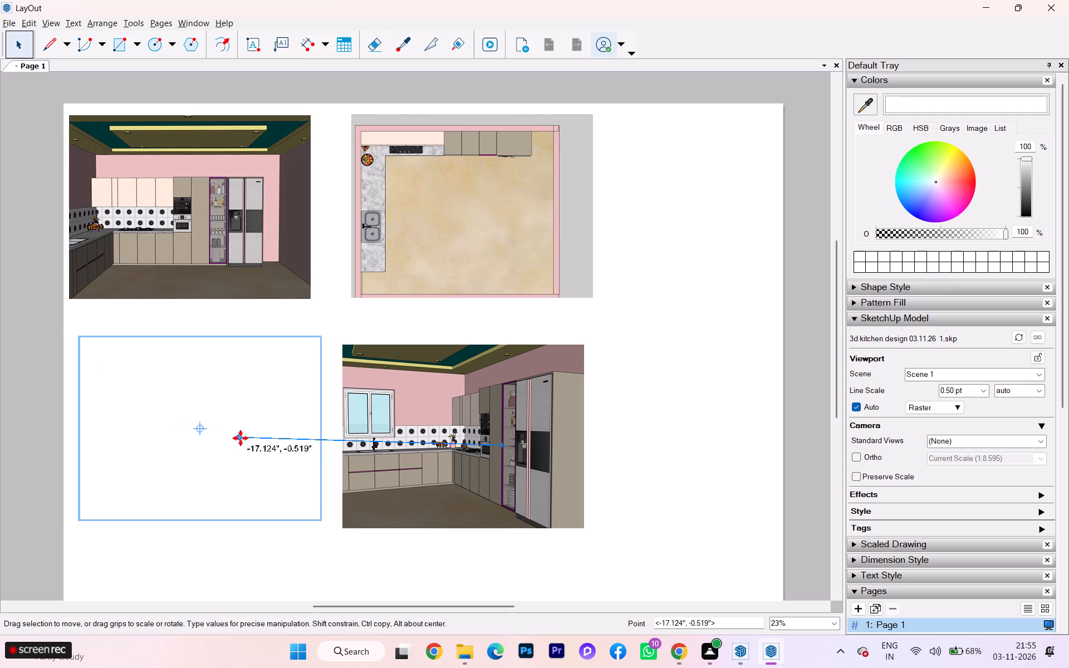
{"action": "left_click_drag", "start_coordinate": [239, 437], "coordinate": [241, 449], "text": "ctrl"}
{"action": "left_click_drag", "start_coordinate": [241, 449], "coordinate": [515, 446], "text": "alt"}
Copy the Scene 1 viewport horizontally back to its left, beneath the Scene 2 viewport.
{"action": "left_click_drag", "start_coordinate": [515, 446], "coordinate": [241, 449]}
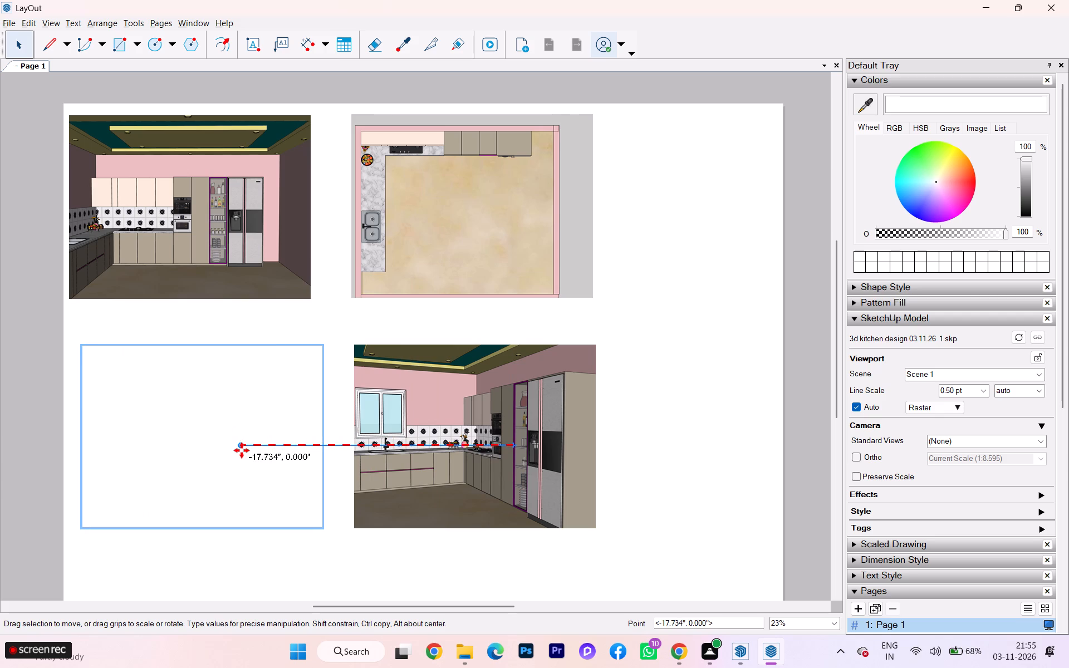
{"action": "left_click_drag", "start_coordinate": [241, 449], "coordinate": [244, 448]}
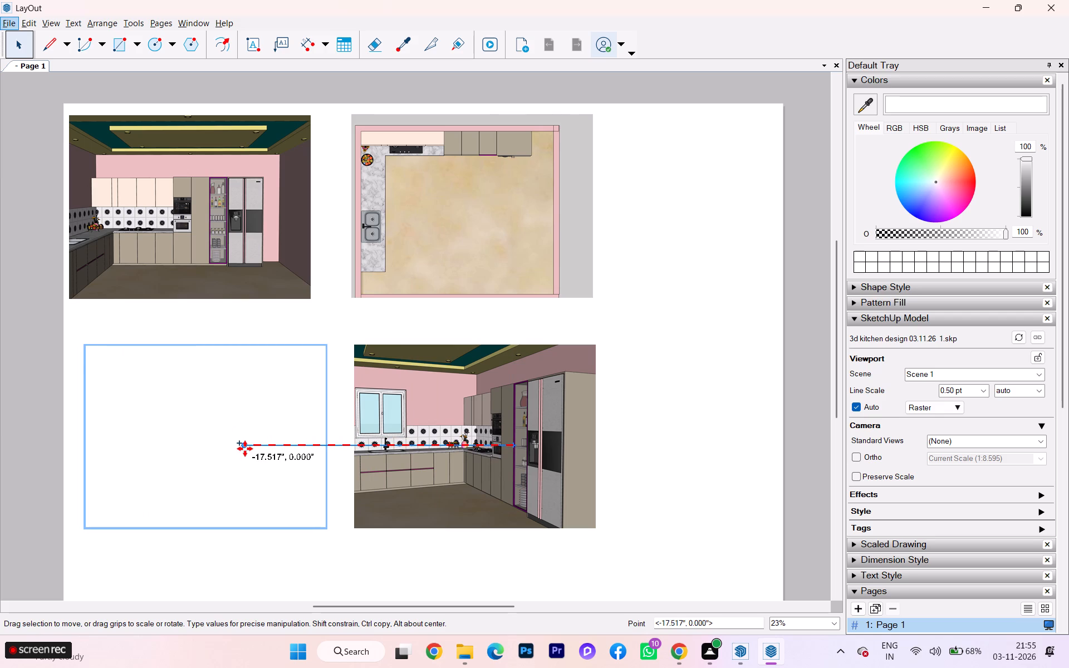
{"action": "left_click", "coordinate": [244, 448], "text": "ctrl"}
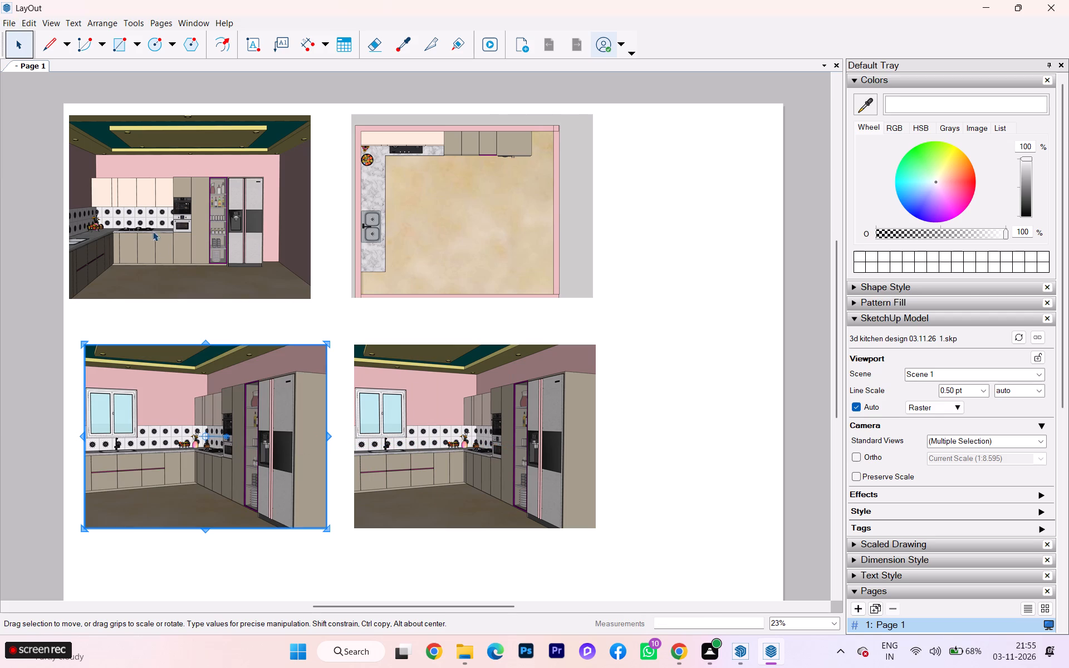
Preview Scene 8 in the viewport beneath the Scene 5 plan and settle on the front elevation Scene 4.
{"action": "left_click", "coordinate": [465, 392]}
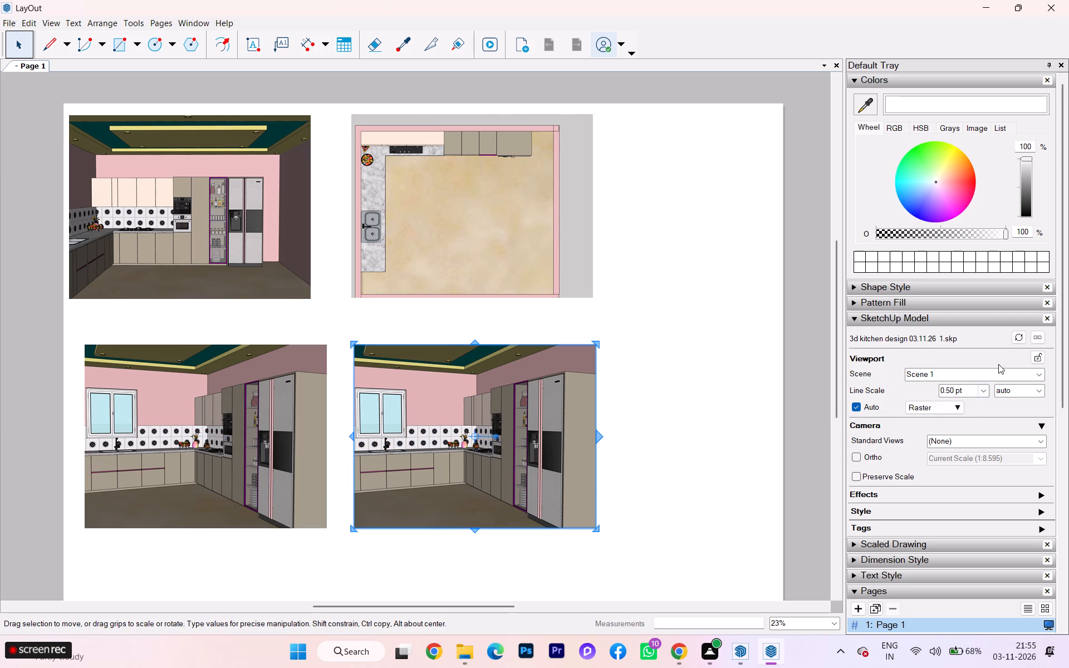
{"action": "left_click", "coordinate": [1034, 370]}
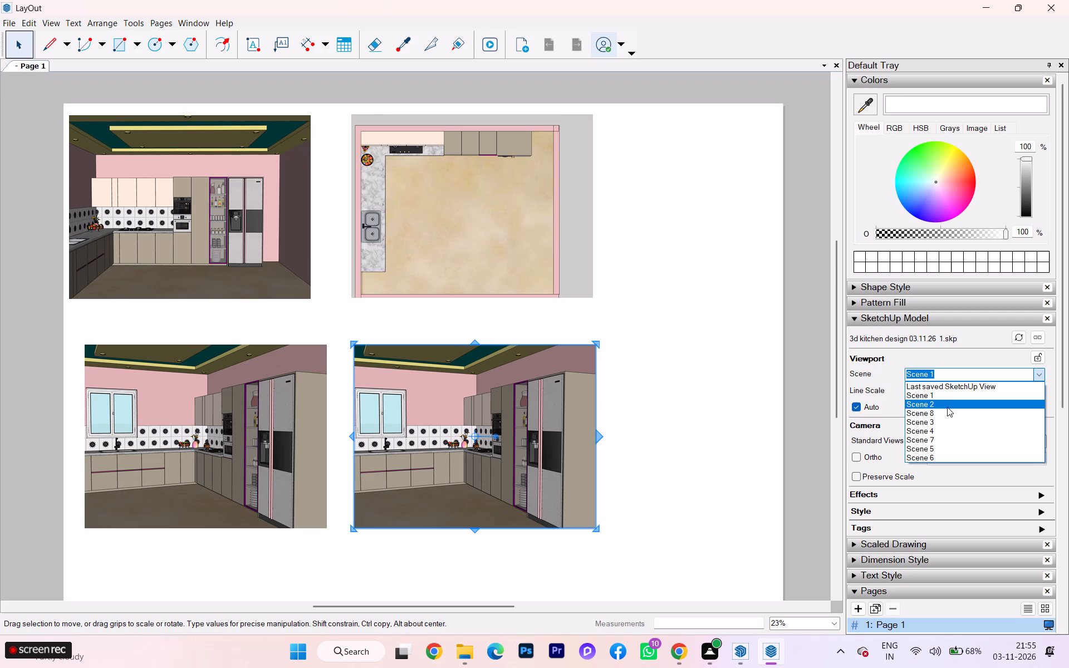
{"action": "left_click", "coordinate": [930, 415]}
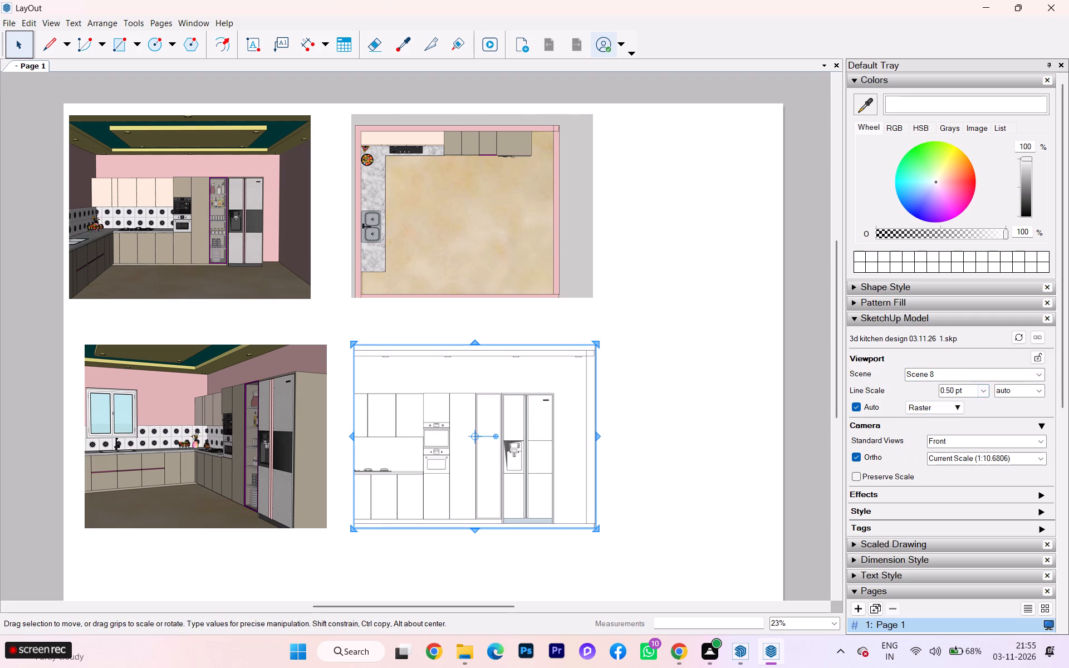
{"action": "left_click", "coordinate": [1046, 376]}
{"action": "left_click", "coordinate": [1040, 376]}
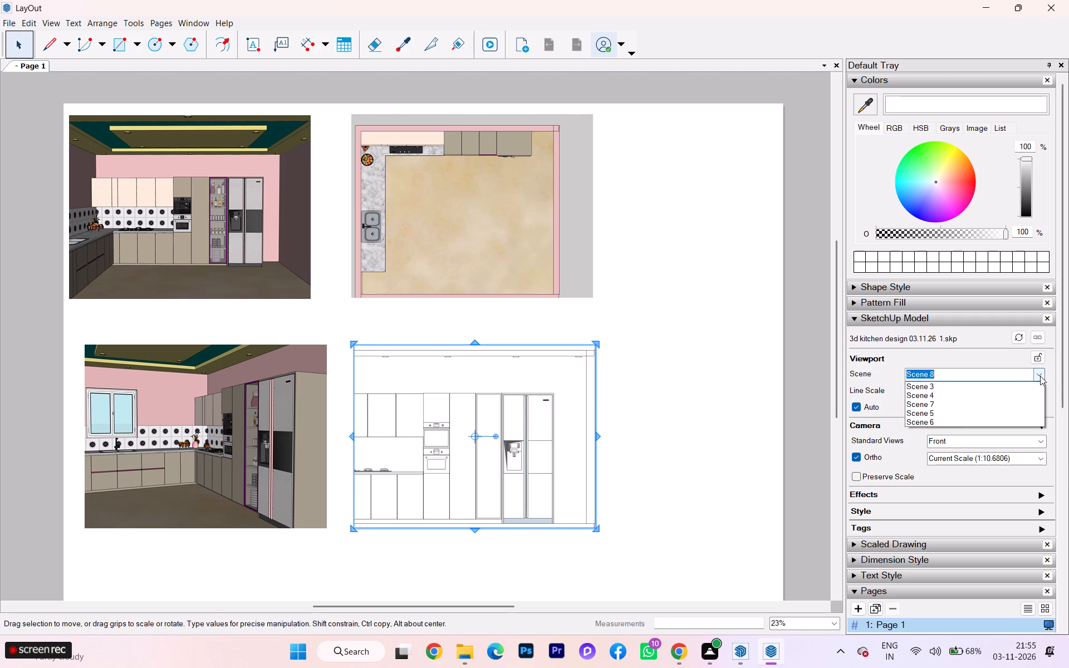
{"action": "left_click", "coordinate": [933, 427]}
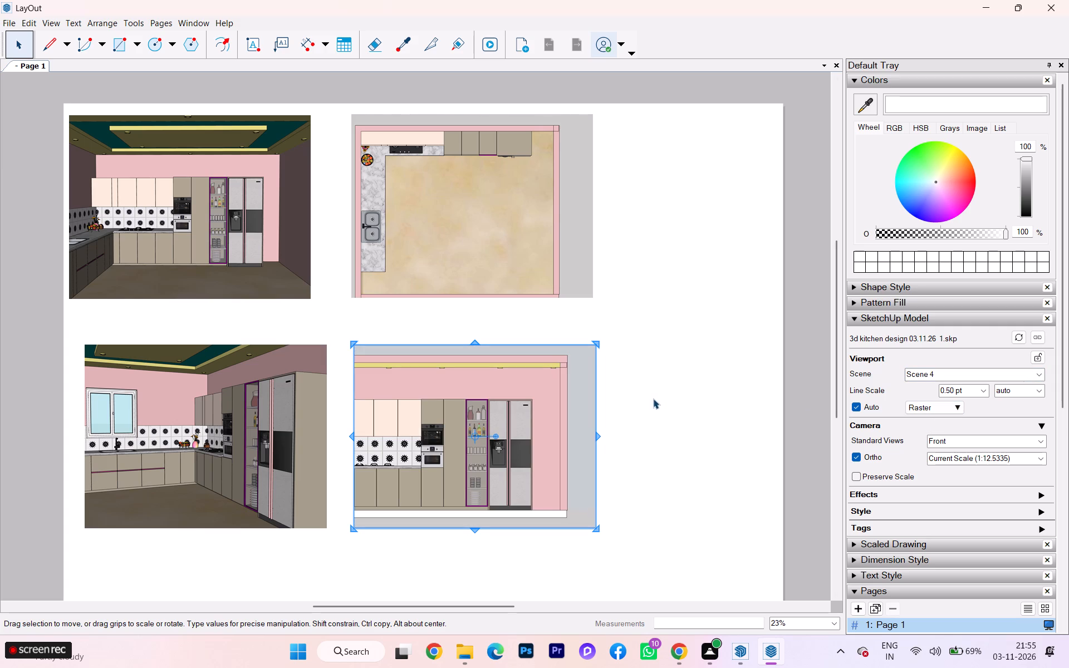
Preview Scenes 7, 5 and 6 in the viewport beneath the Scene 5 plan and settle on the front elevation Scene 8.
{"action": "left_click", "coordinate": [1038, 375]}
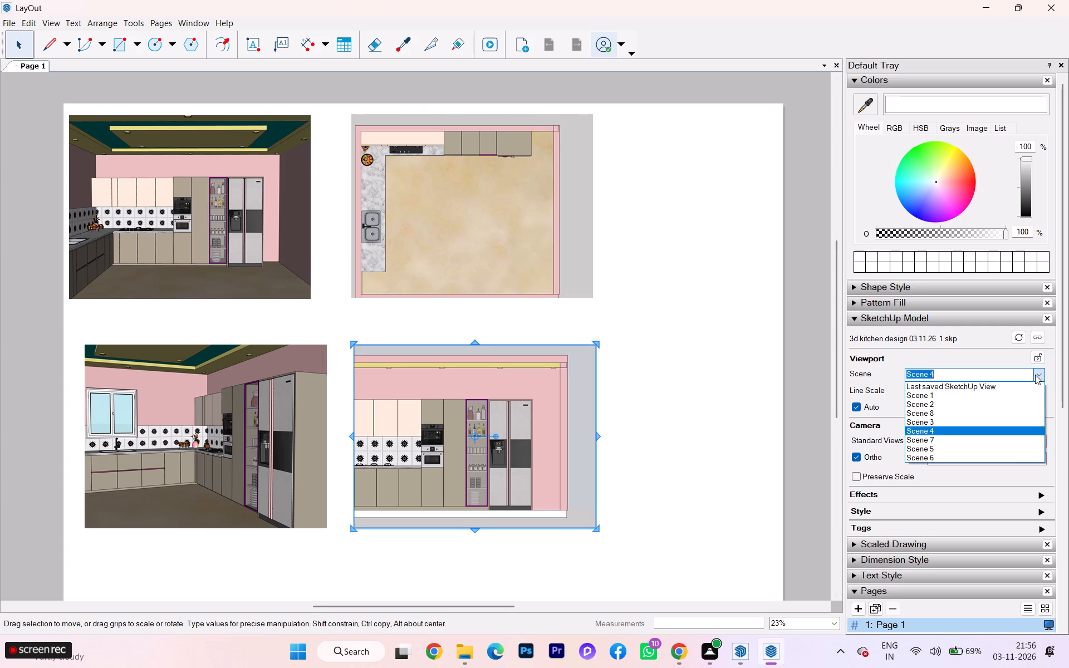
{"action": "left_click", "coordinate": [933, 440]}
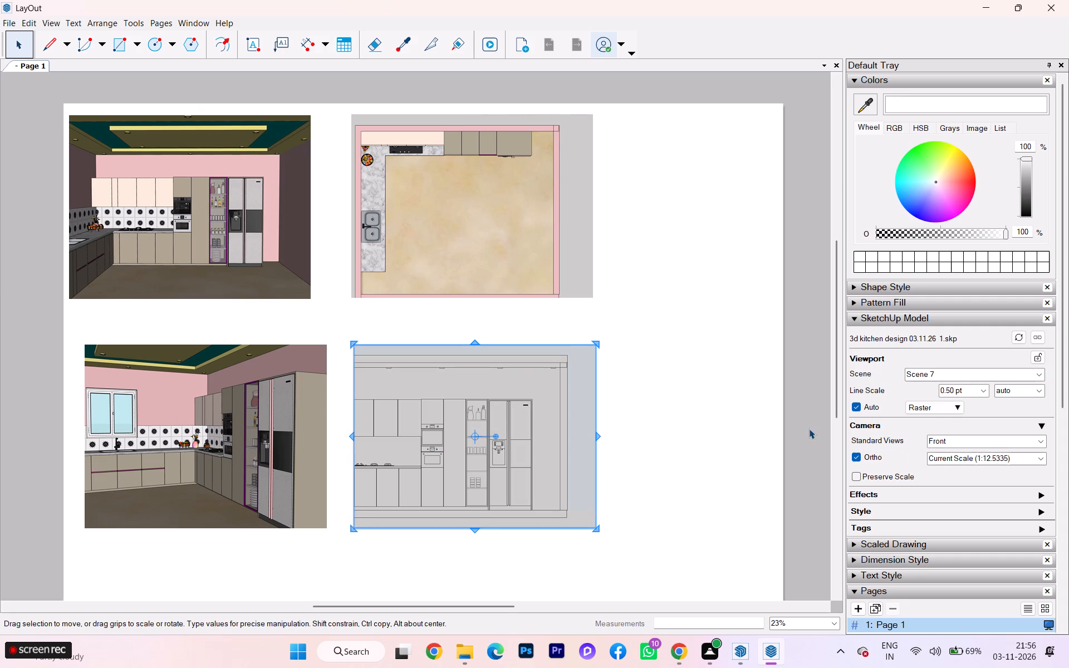
{"action": "left_click", "coordinate": [1034, 374]}
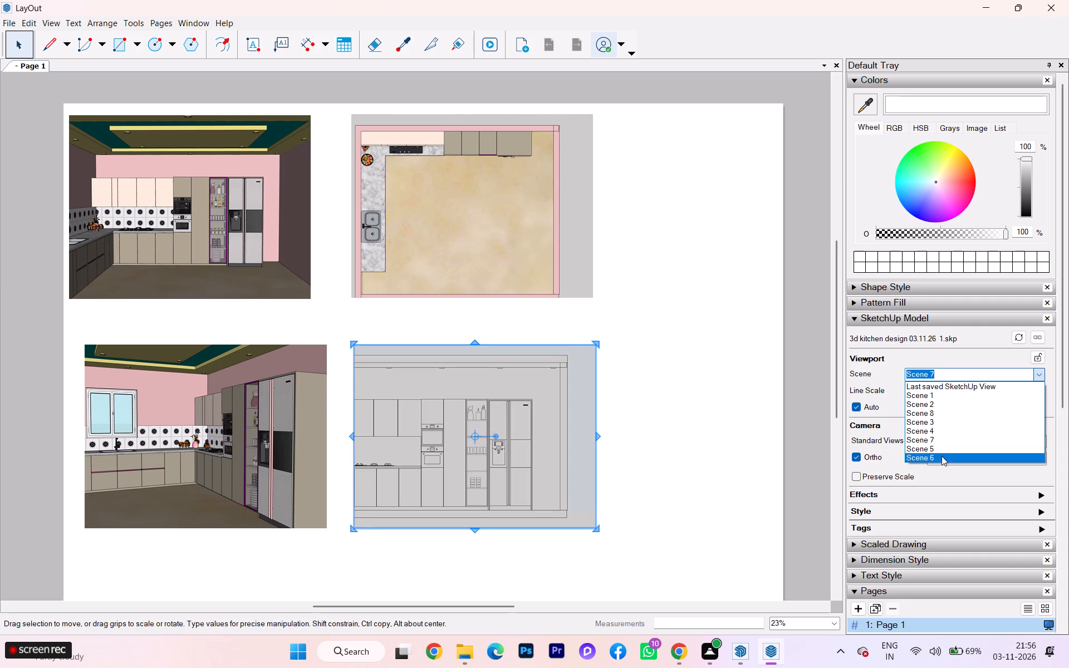
{"action": "left_click", "coordinate": [938, 445]}
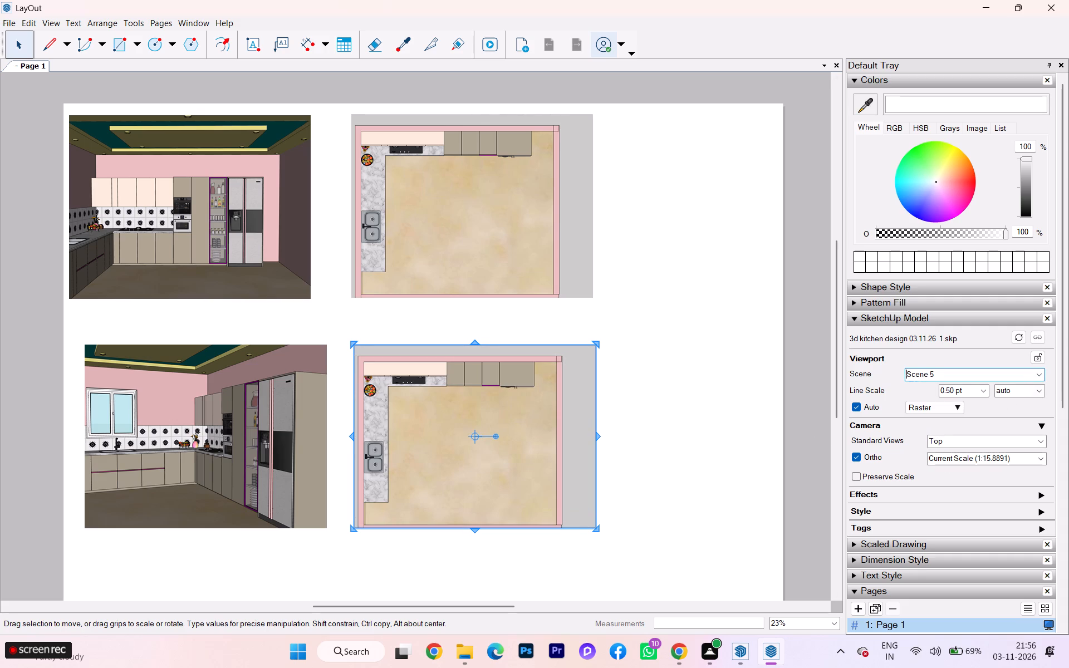
{"action": "left_click", "coordinate": [1041, 374]}
{"action": "left_click", "coordinate": [923, 455]}
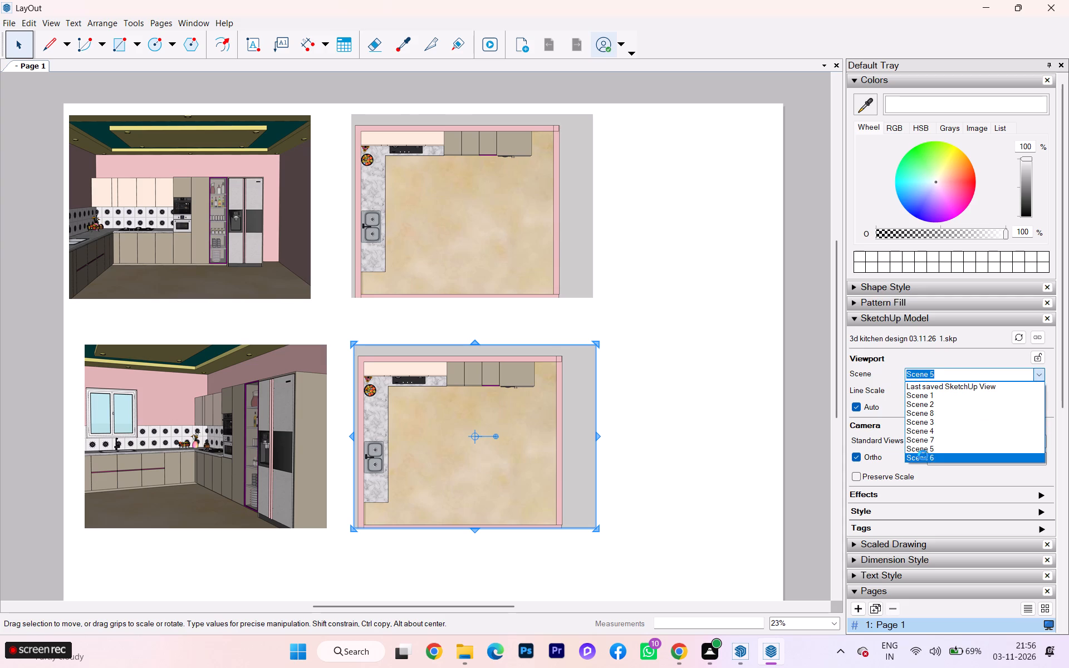
{"action": "left_click", "coordinate": [1038, 375]}
{"action": "left_click", "coordinate": [947, 412]}
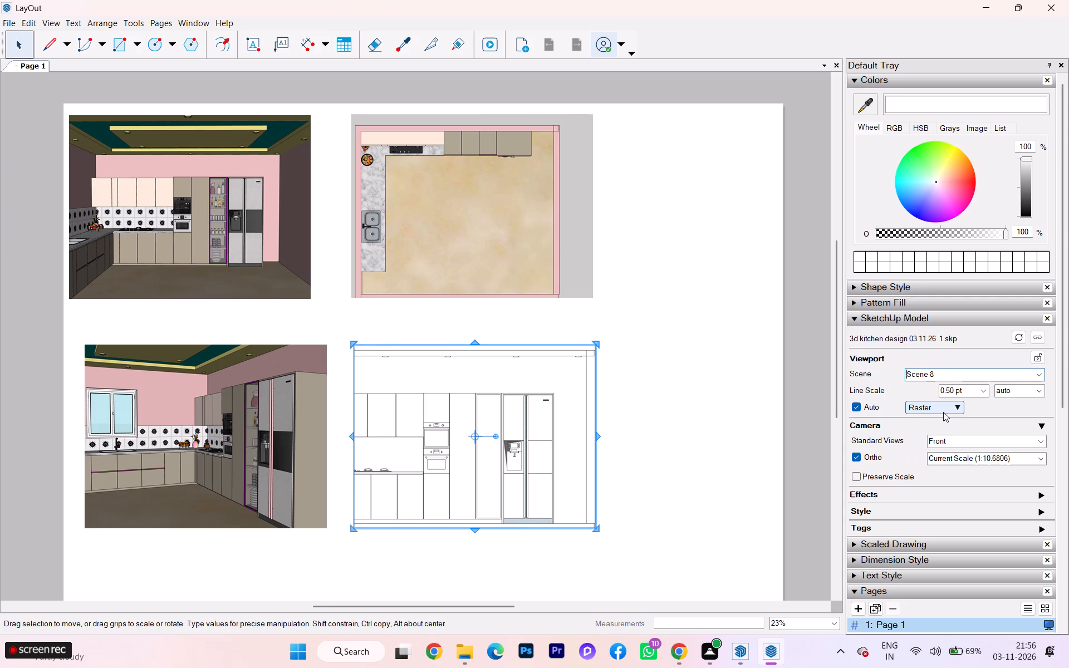
{"action": "left_click", "coordinate": [702, 431]}
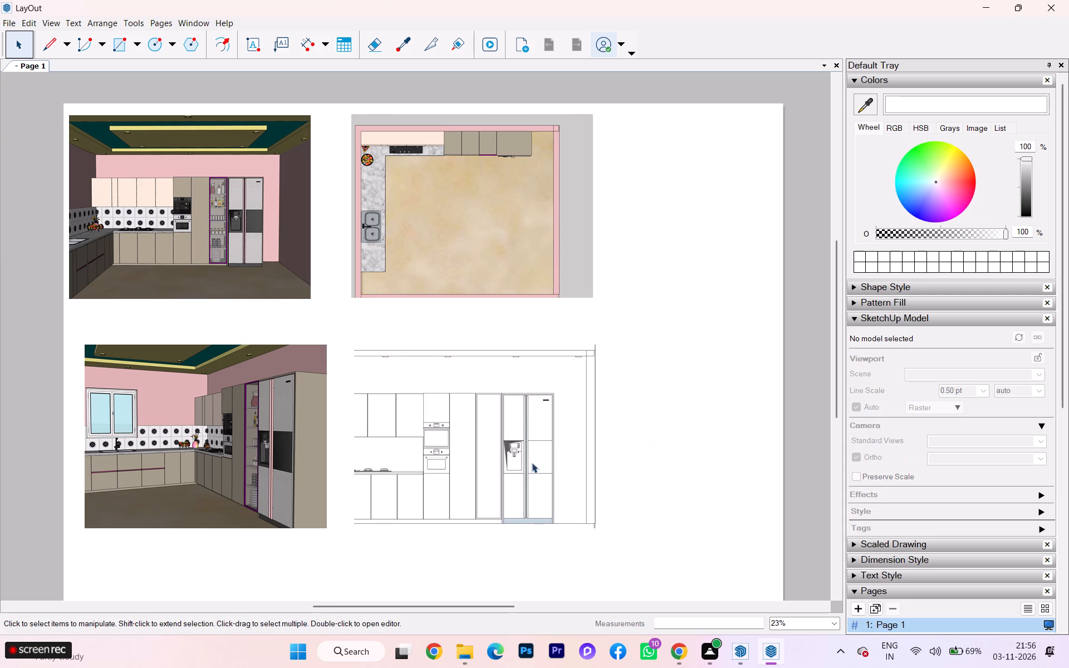
Widen the Scene 8 elevation viewport on both its left and right sides, keeping its height.
{"action": "scroll", "coordinate": [473, 472], "scroll_direction": "up", "scroll_amount": 1}
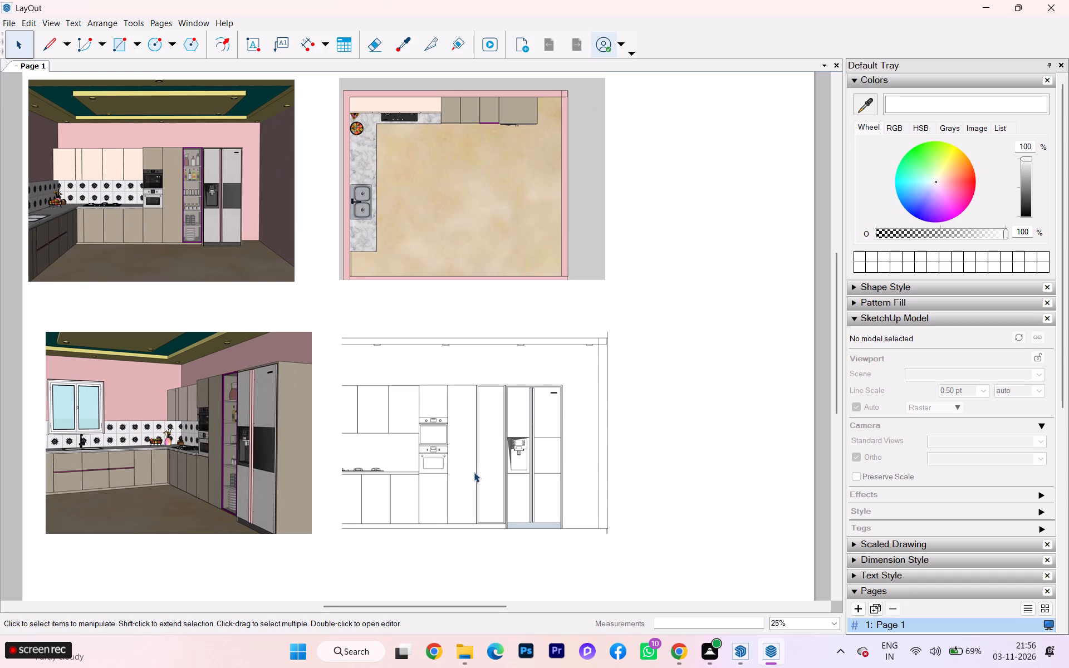
{"action": "left_click", "coordinate": [478, 487]}
{"action": "left_click", "coordinate": [426, 489]}
{"action": "double_click", "coordinate": [528, 482]}
{"action": "left_click", "coordinate": [411, 386]}
{"action": "left_click", "coordinate": [429, 391]}
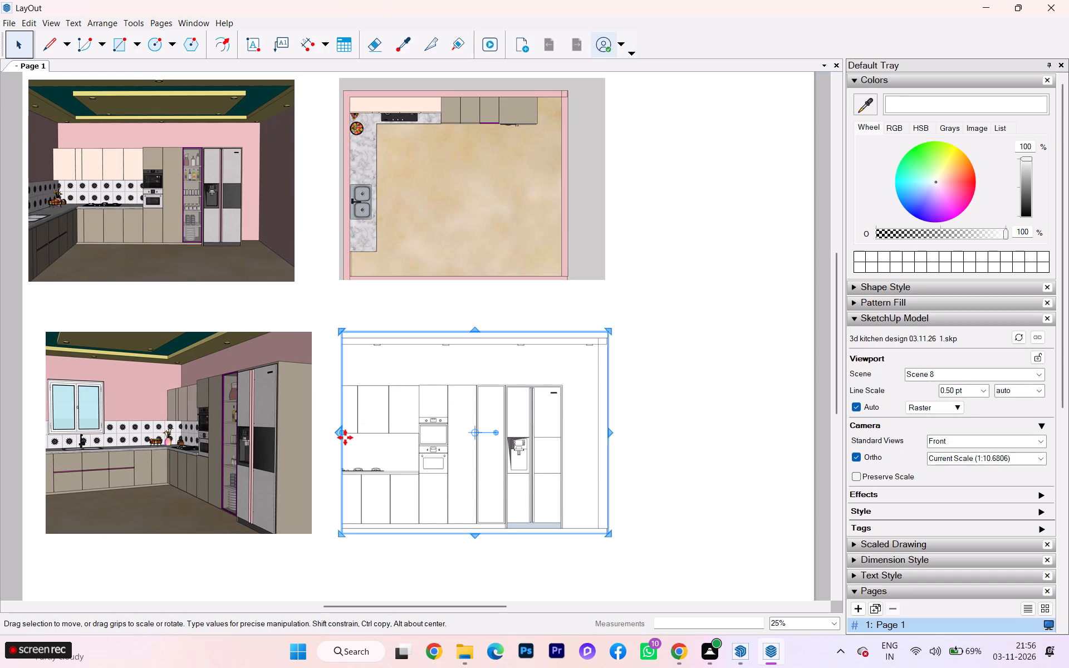
{"action": "left_click_drag", "start_coordinate": [335, 431], "coordinate": [323, 431]}
{"action": "left_click_drag", "start_coordinate": [336, 431], "coordinate": [318, 430]}
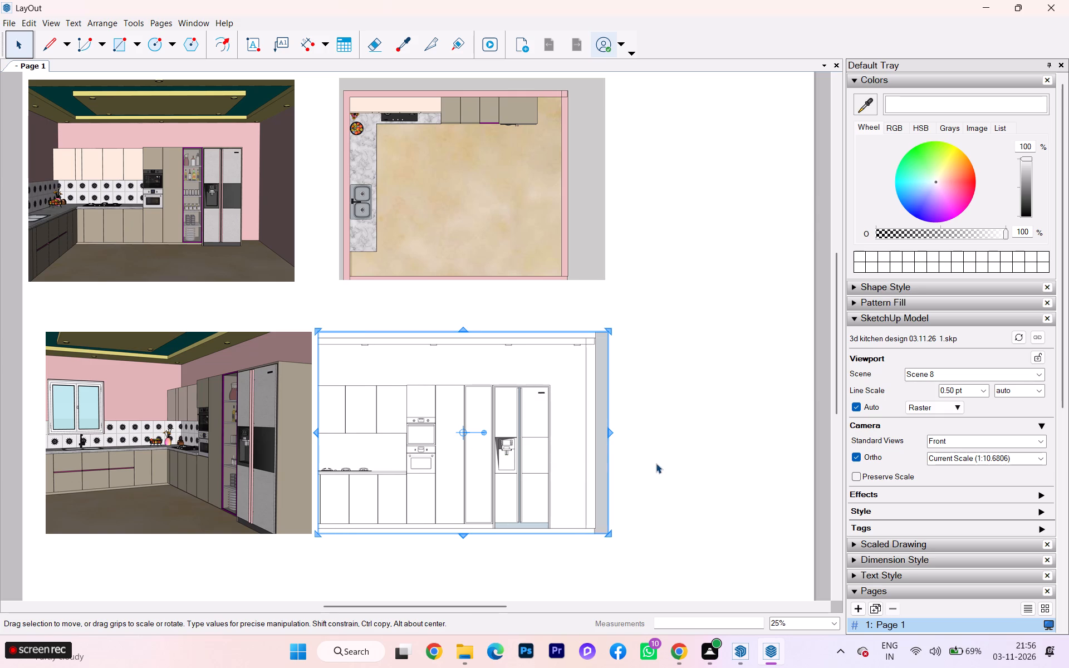
{"action": "left_click_drag", "start_coordinate": [611, 431], "coordinate": [673, 431]}
Shift the Scene 8 viewport away from the Scene 1 viewport, then extend its left edge and narrow its right edge.
{"action": "left_click_drag", "start_coordinate": [424, 445], "coordinate": [429, 445]}
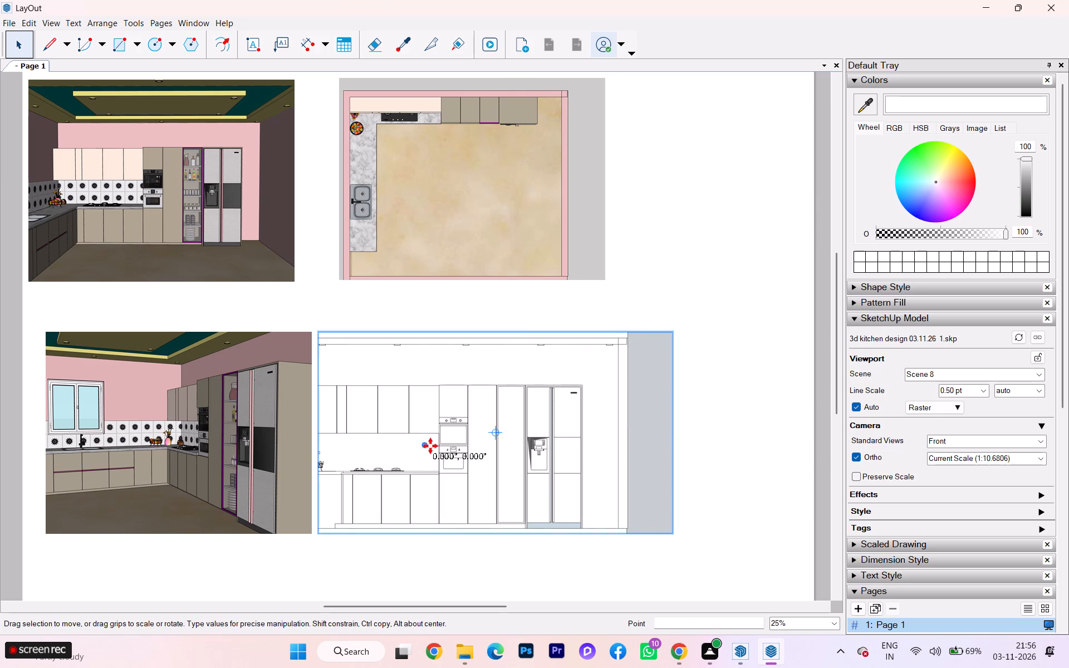
{"action": "left_click_drag", "start_coordinate": [429, 445], "coordinate": [439, 445]}
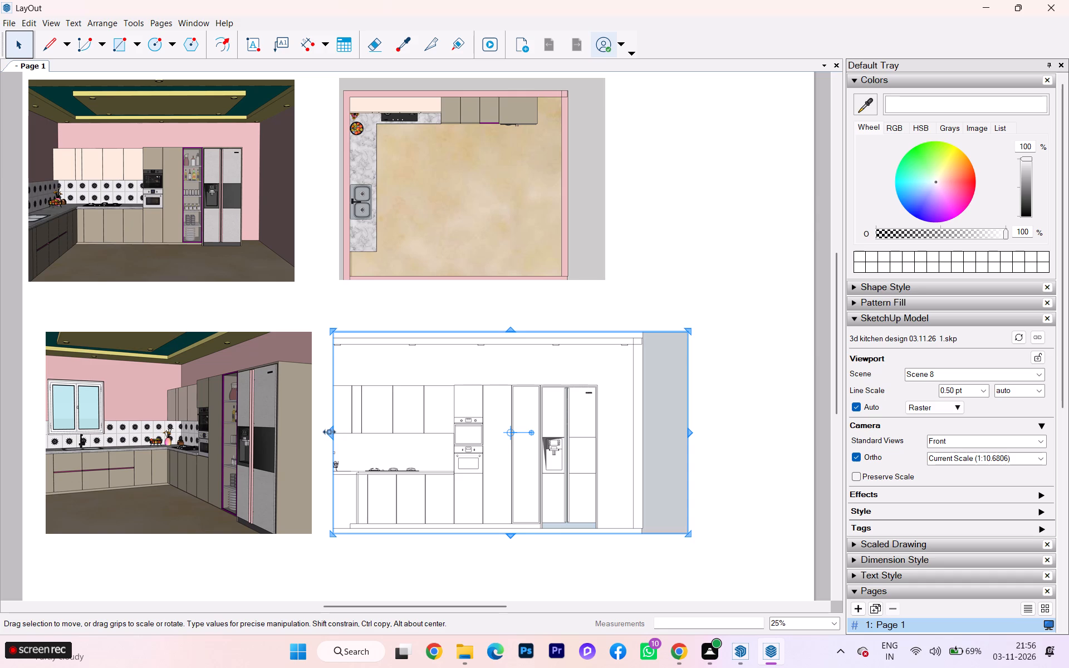
{"action": "left_click_drag", "start_coordinate": [328, 430], "coordinate": [307, 429]}
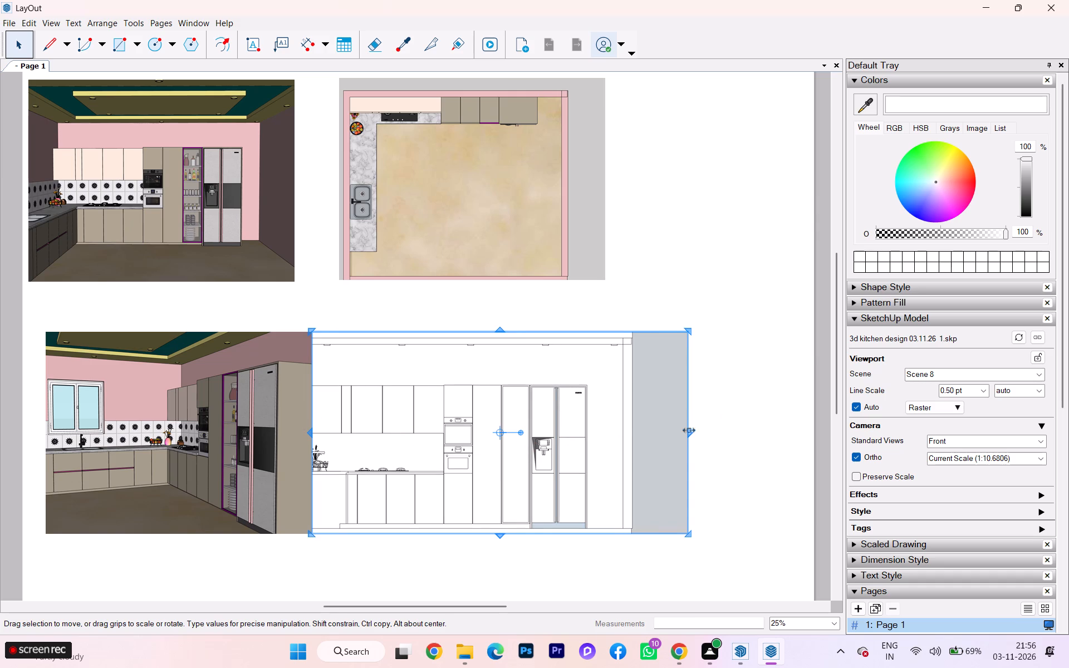
{"action": "left_click_drag", "start_coordinate": [688, 431], "coordinate": [641, 434]}
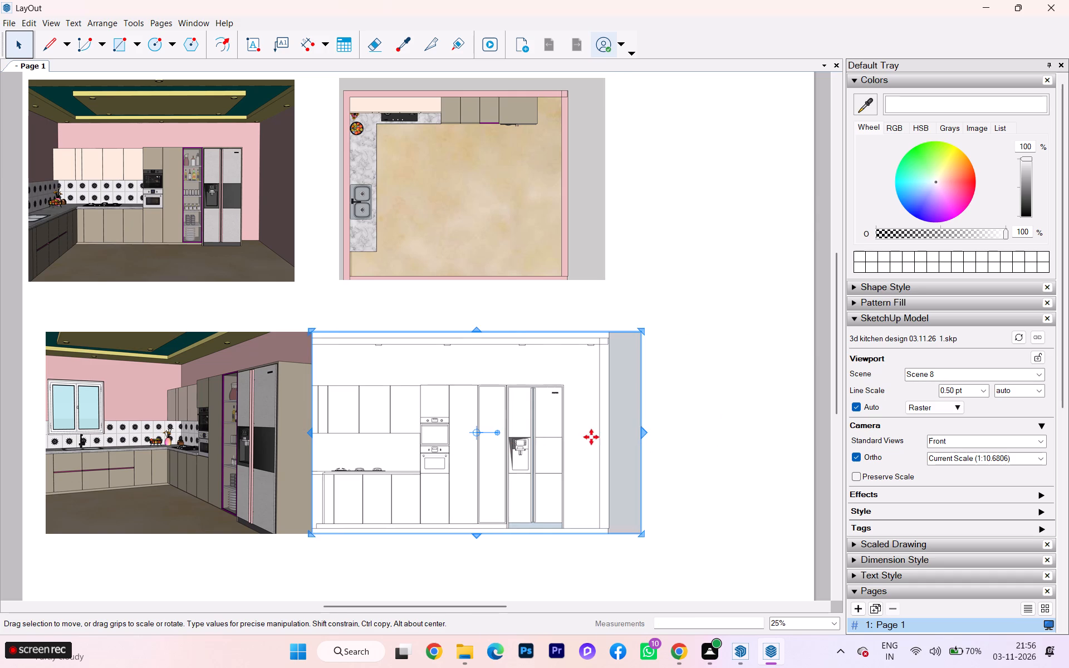
Move the Scene 8 viewport further right, then extend its left edge to include the sink side and trim its right edge.
{"action": "left_click_drag", "start_coordinate": [519, 433], "coordinate": [596, 431]}
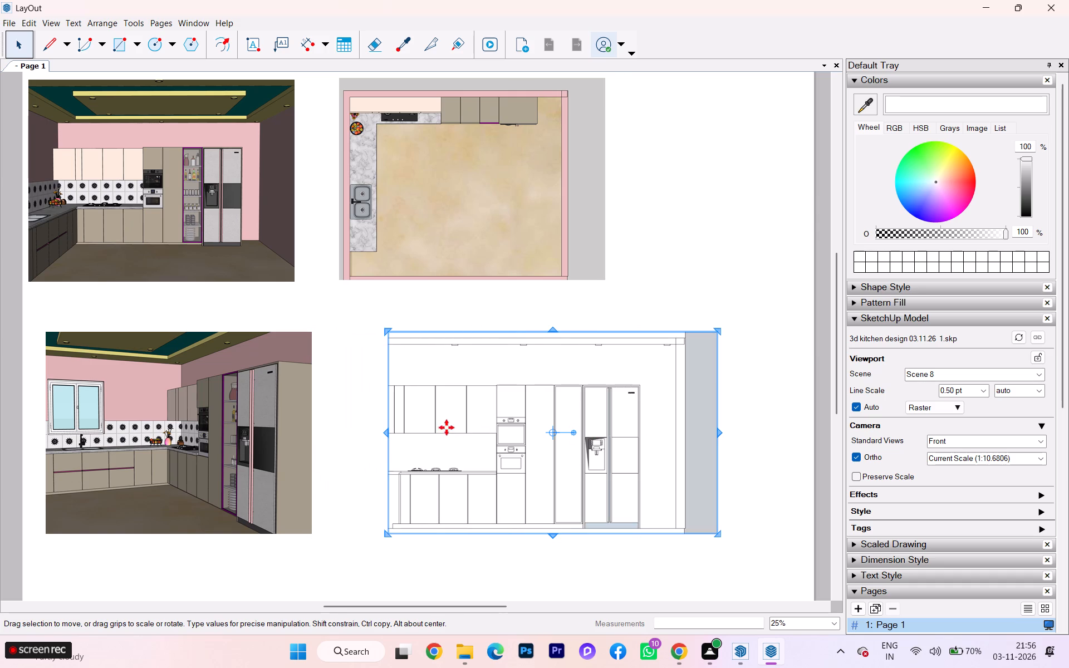
{"action": "left_click_drag", "start_coordinate": [385, 432], "coordinate": [357, 433]}
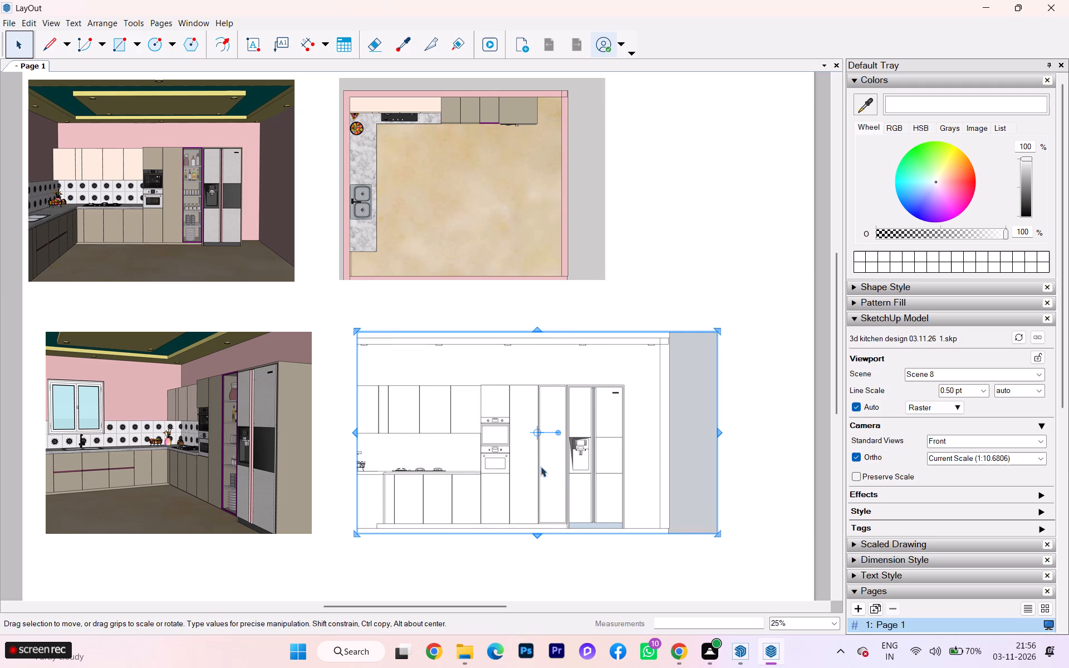
{"action": "left_click_drag", "start_coordinate": [355, 430], "coordinate": [328, 430]}
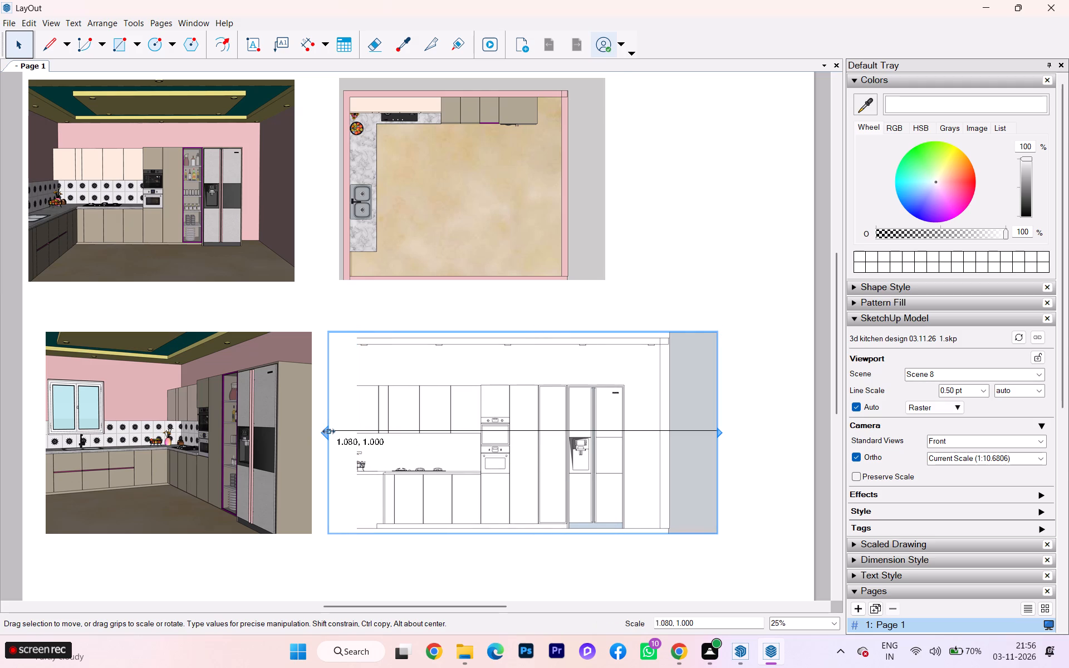
{"action": "left_click_drag", "start_coordinate": [328, 430], "coordinate": [325, 430]}
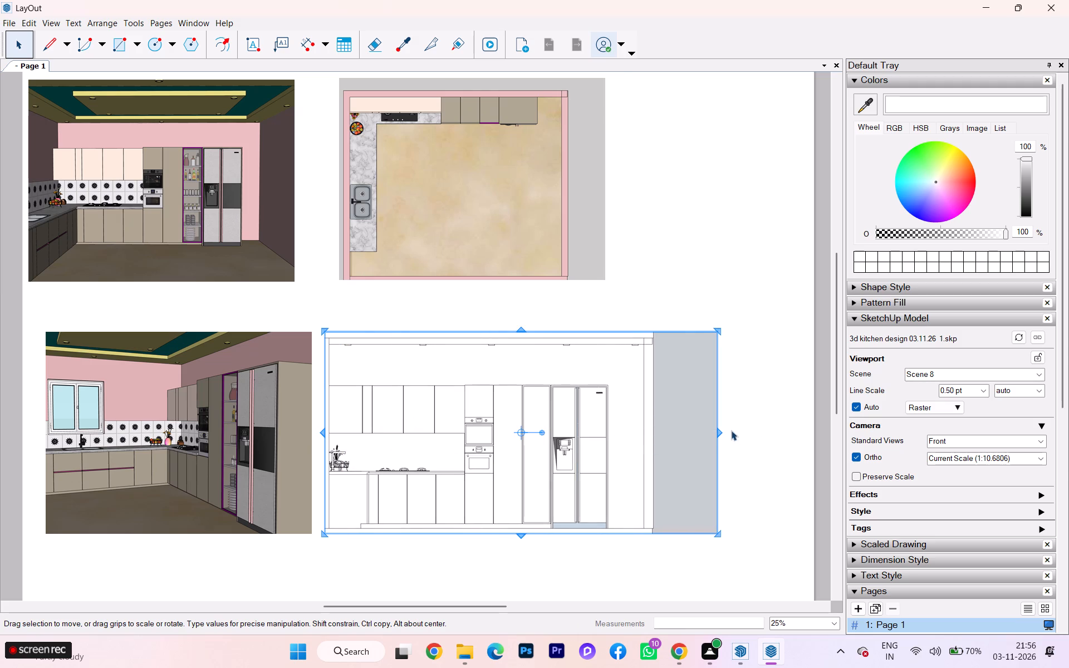
{"action": "left_click_drag", "start_coordinate": [719, 431], "coordinate": [656, 435]}
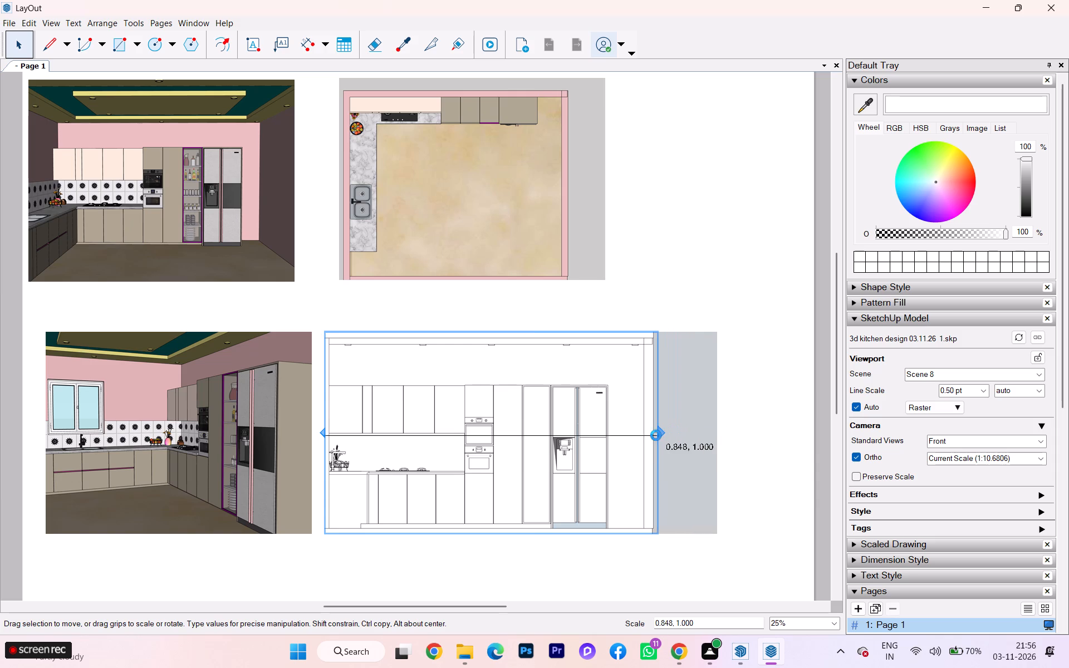
Move the Scene 8 viewport right and slightly up, and extend its left edge past the elevation's left wall.
{"action": "left_click_drag", "start_coordinate": [592, 434], "coordinate": [684, 426]}
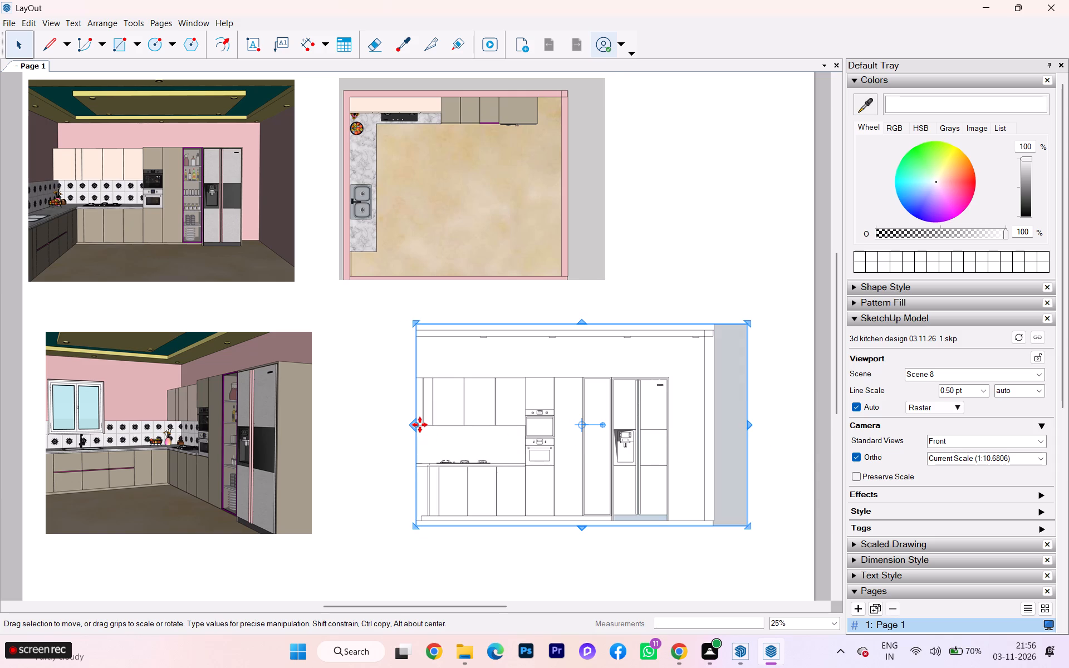
{"action": "left_click_drag", "start_coordinate": [413, 421], "coordinate": [376, 425]}
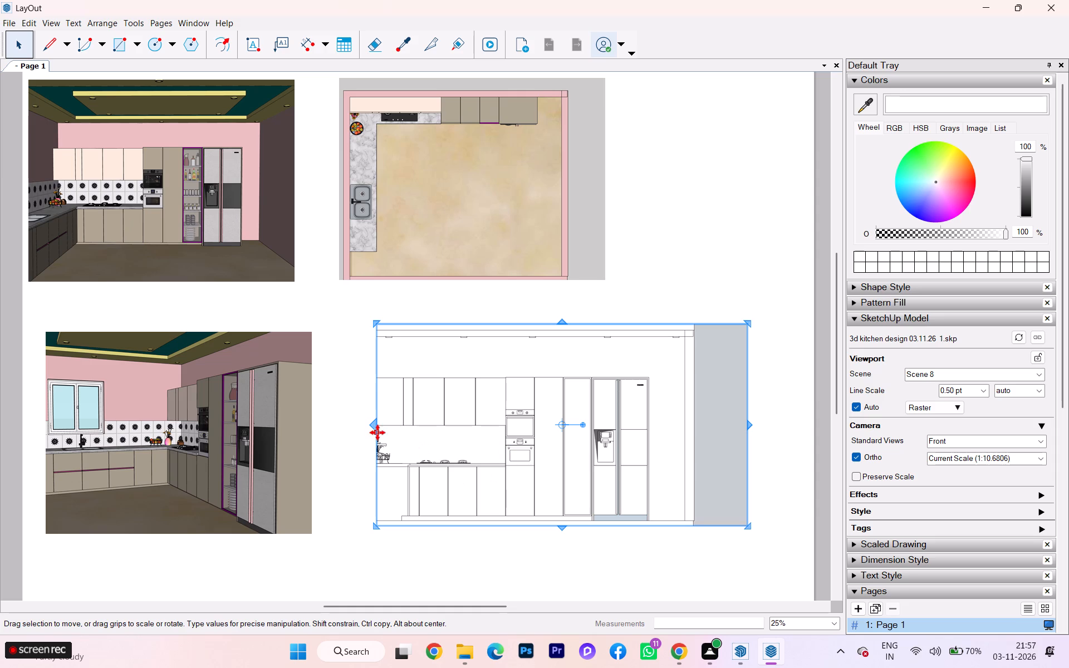
{"action": "left_click_drag", "start_coordinate": [376, 426], "coordinate": [340, 426]}
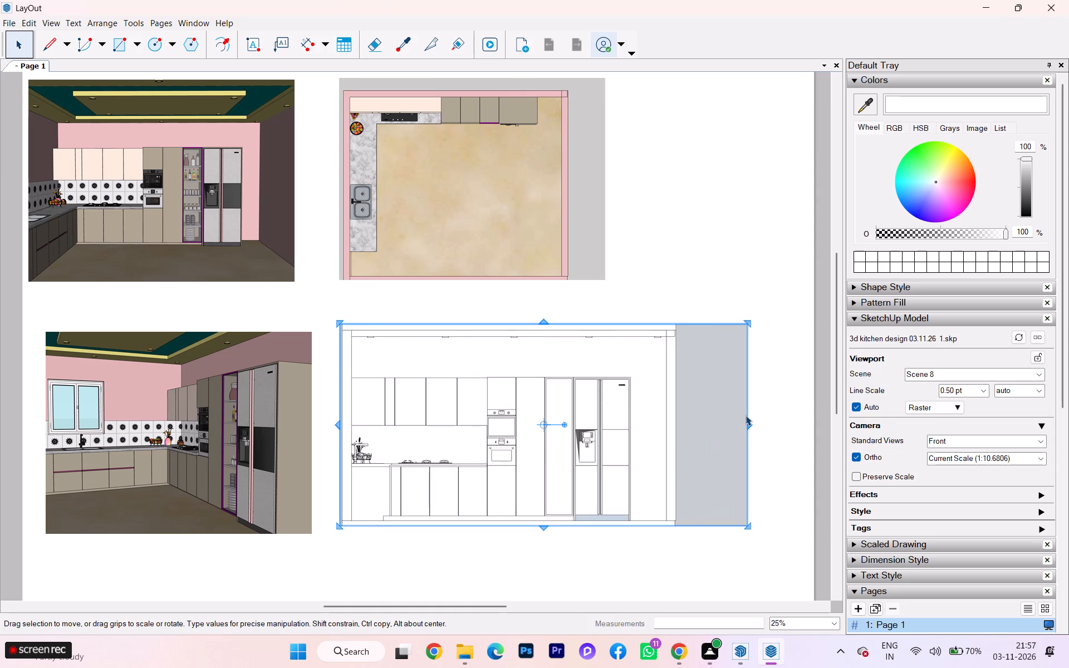
{"action": "left_click_drag", "start_coordinate": [747, 525], "coordinate": [727, 513]}
{"action": "left_click", "coordinate": [672, 467]}
{"action": "left_click", "coordinate": [585, 425]}
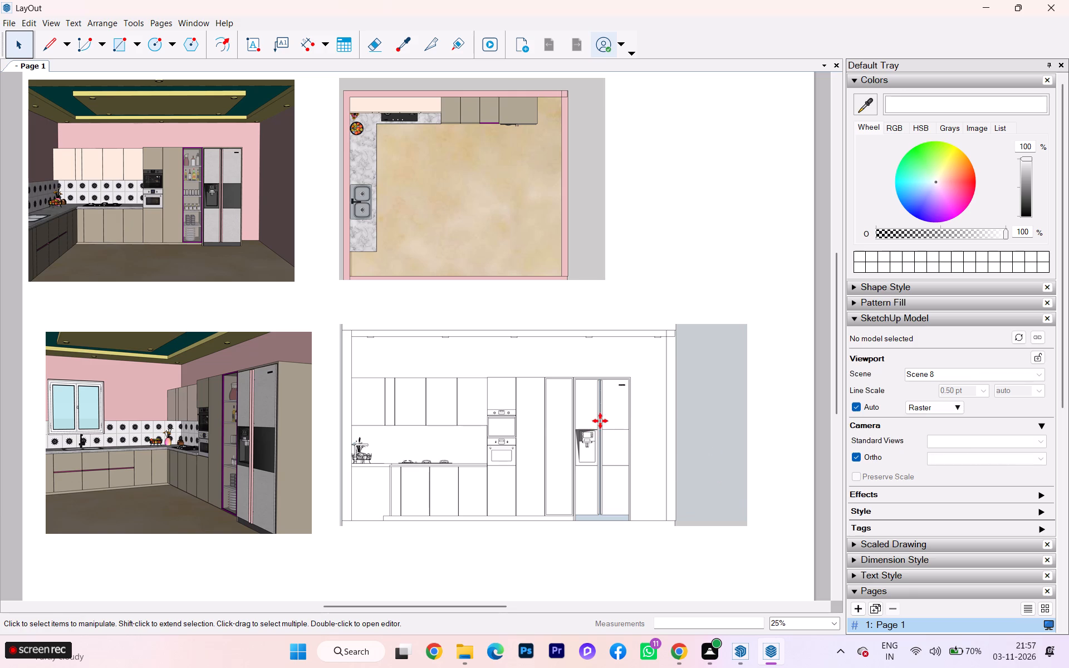
Trim the Scene 8 viewport's right side, shift it right and extend its left edge to show the elevation's left wall.
{"action": "left_click_drag", "start_coordinate": [748, 423], "coordinate": [686, 425]}
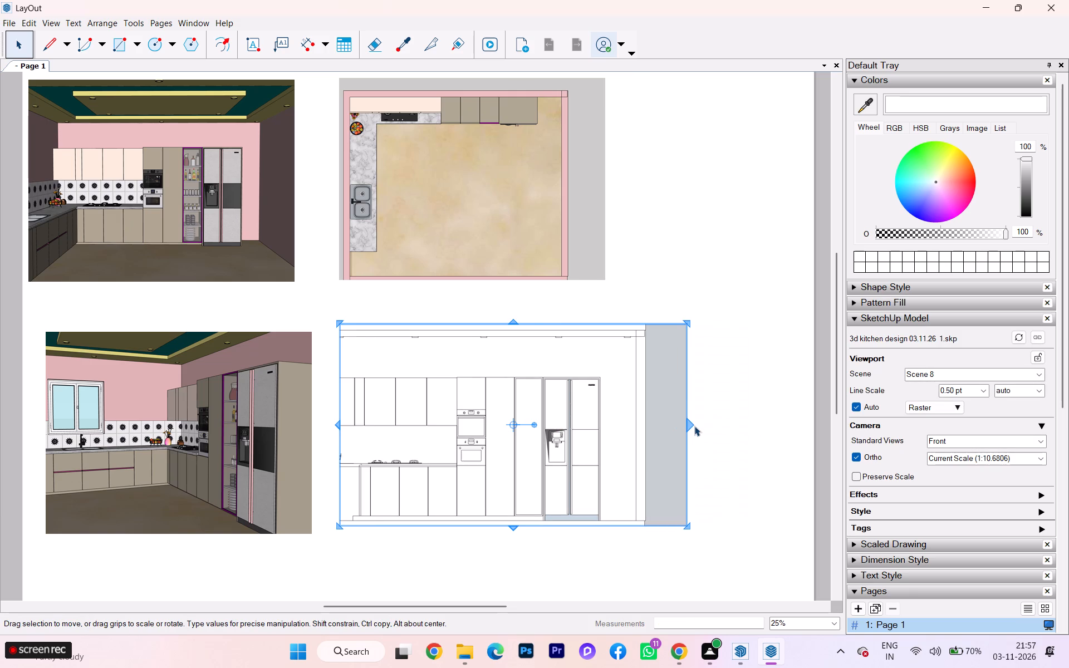
{"action": "left_click_drag", "start_coordinate": [590, 422], "coordinate": [617, 422]}
{"action": "left_click_drag", "start_coordinate": [362, 425], "coordinate": [361, 425]}
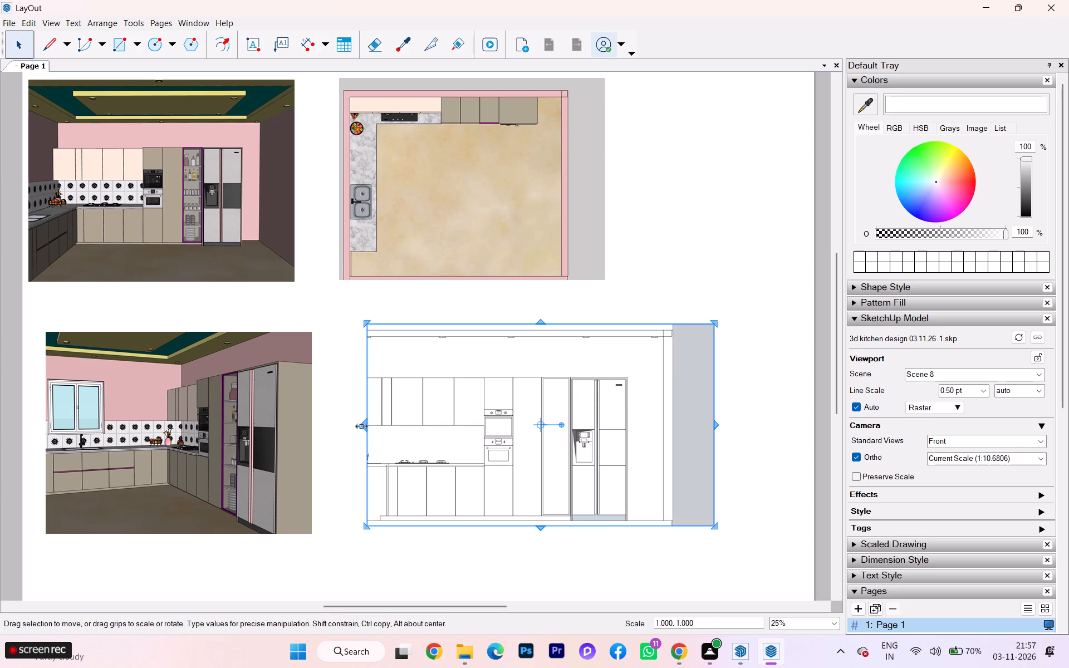
{"action": "left_click_drag", "start_coordinate": [361, 425], "coordinate": [324, 423]}
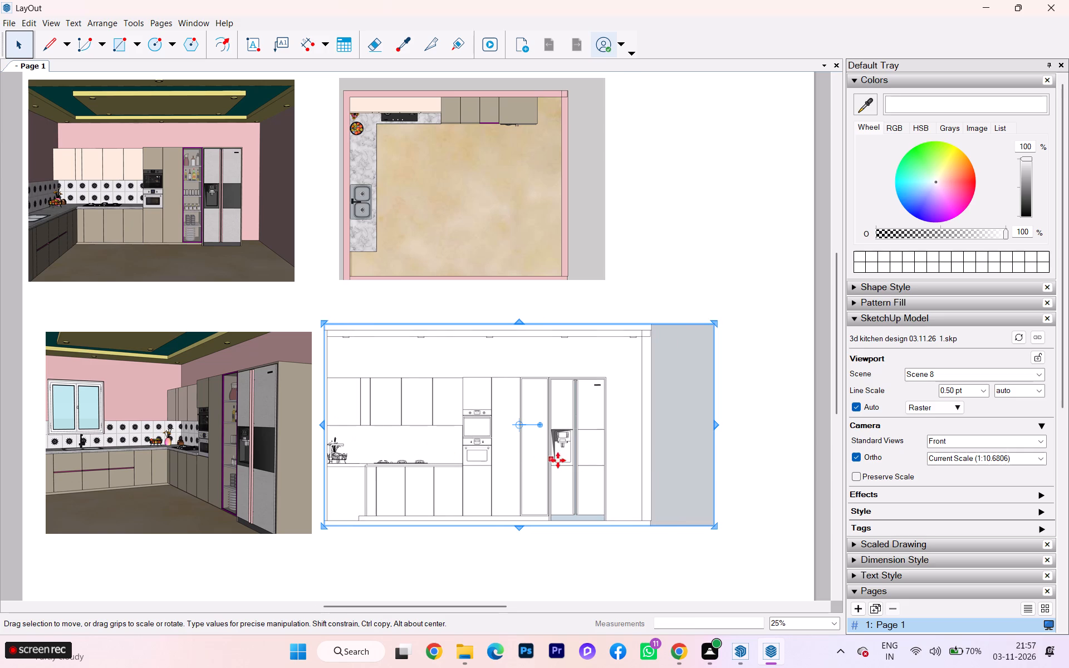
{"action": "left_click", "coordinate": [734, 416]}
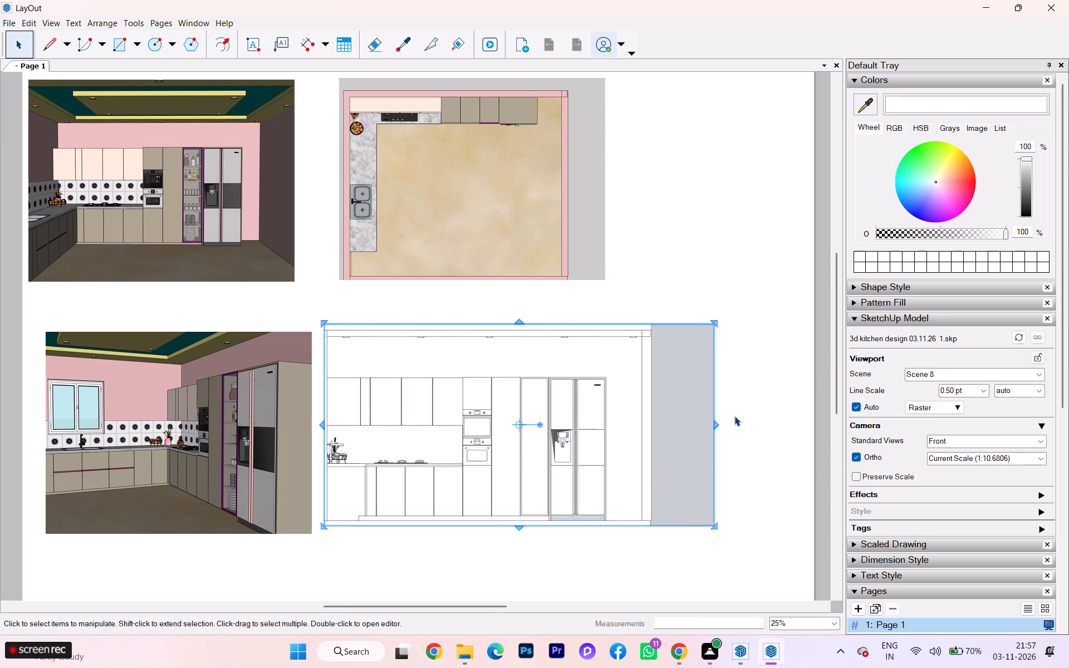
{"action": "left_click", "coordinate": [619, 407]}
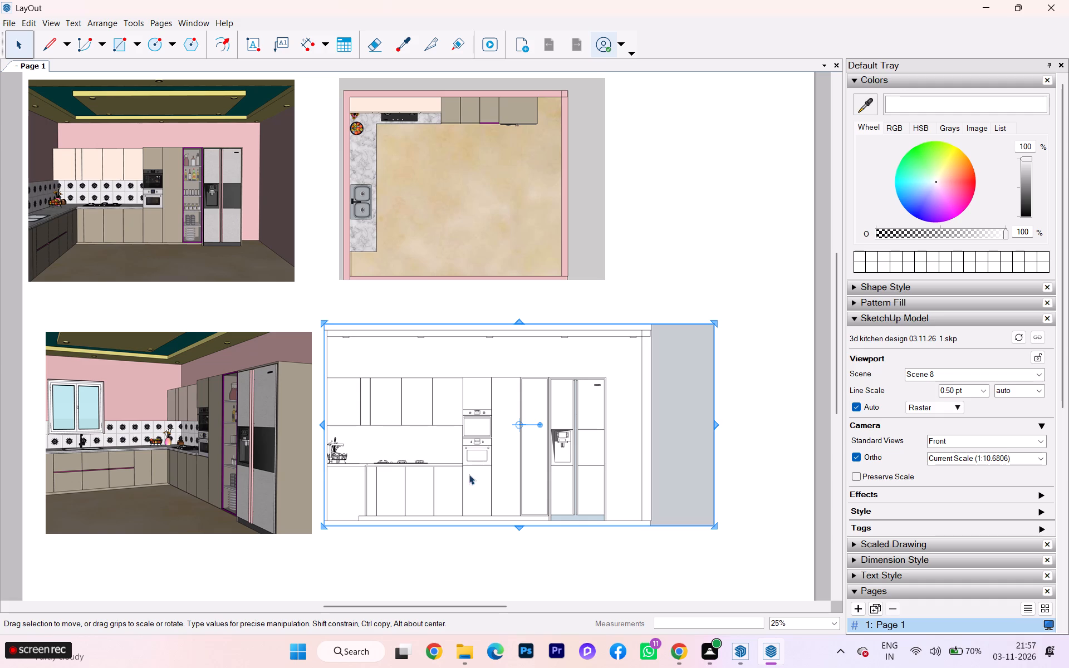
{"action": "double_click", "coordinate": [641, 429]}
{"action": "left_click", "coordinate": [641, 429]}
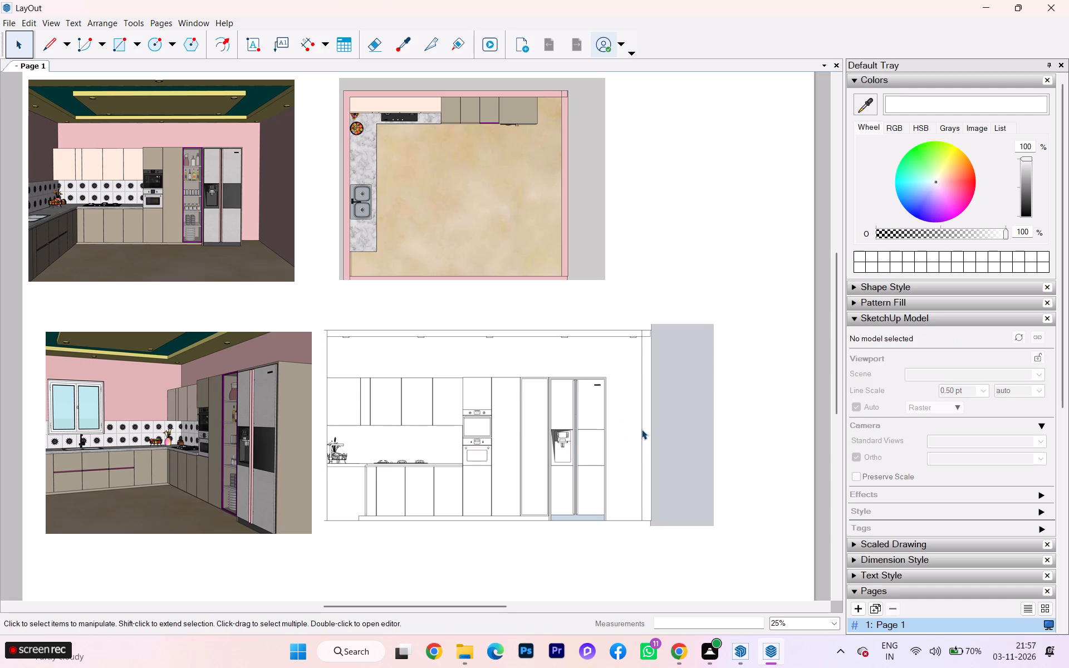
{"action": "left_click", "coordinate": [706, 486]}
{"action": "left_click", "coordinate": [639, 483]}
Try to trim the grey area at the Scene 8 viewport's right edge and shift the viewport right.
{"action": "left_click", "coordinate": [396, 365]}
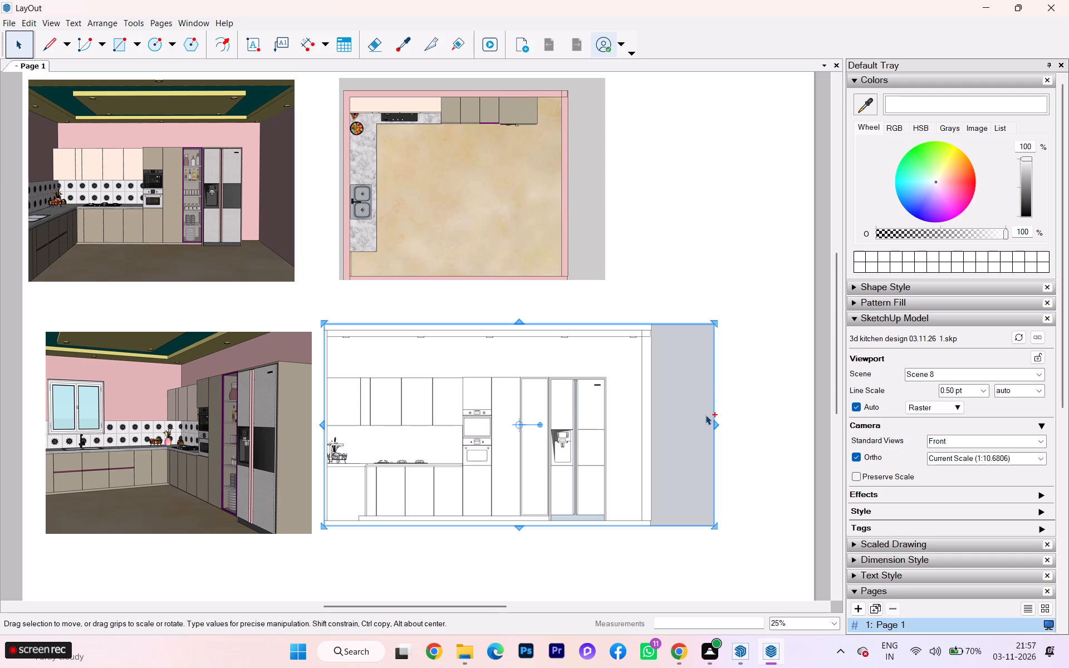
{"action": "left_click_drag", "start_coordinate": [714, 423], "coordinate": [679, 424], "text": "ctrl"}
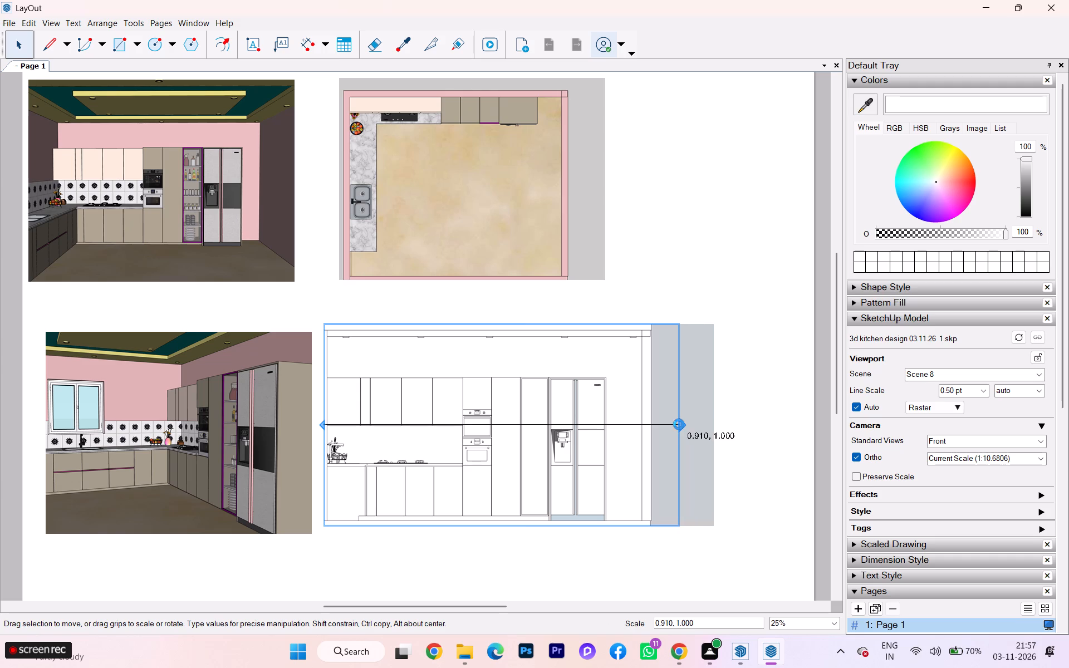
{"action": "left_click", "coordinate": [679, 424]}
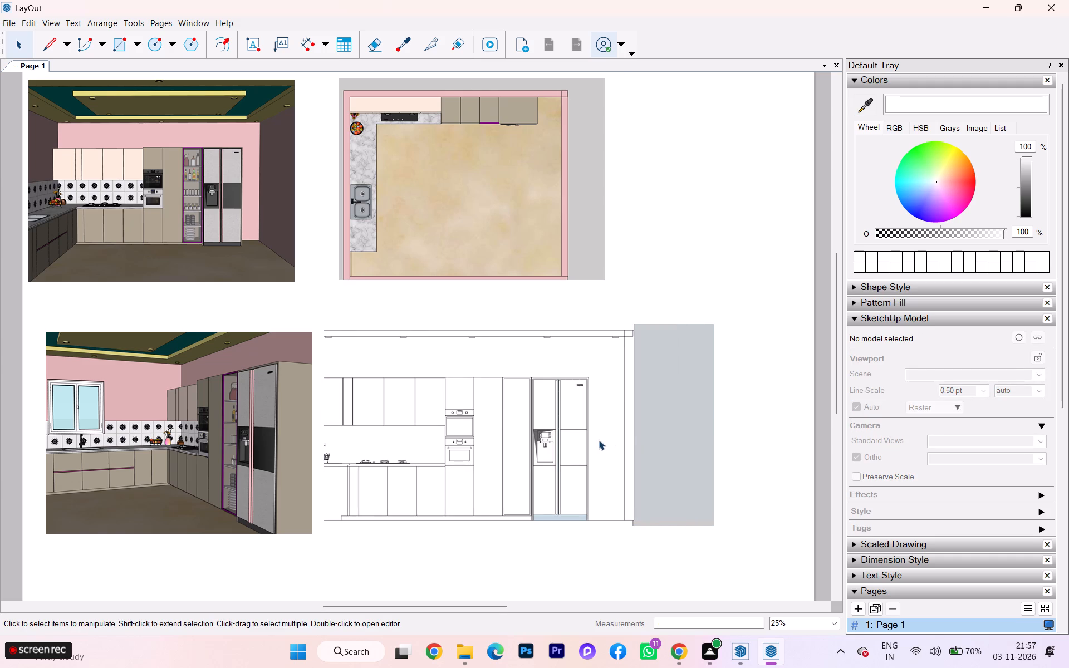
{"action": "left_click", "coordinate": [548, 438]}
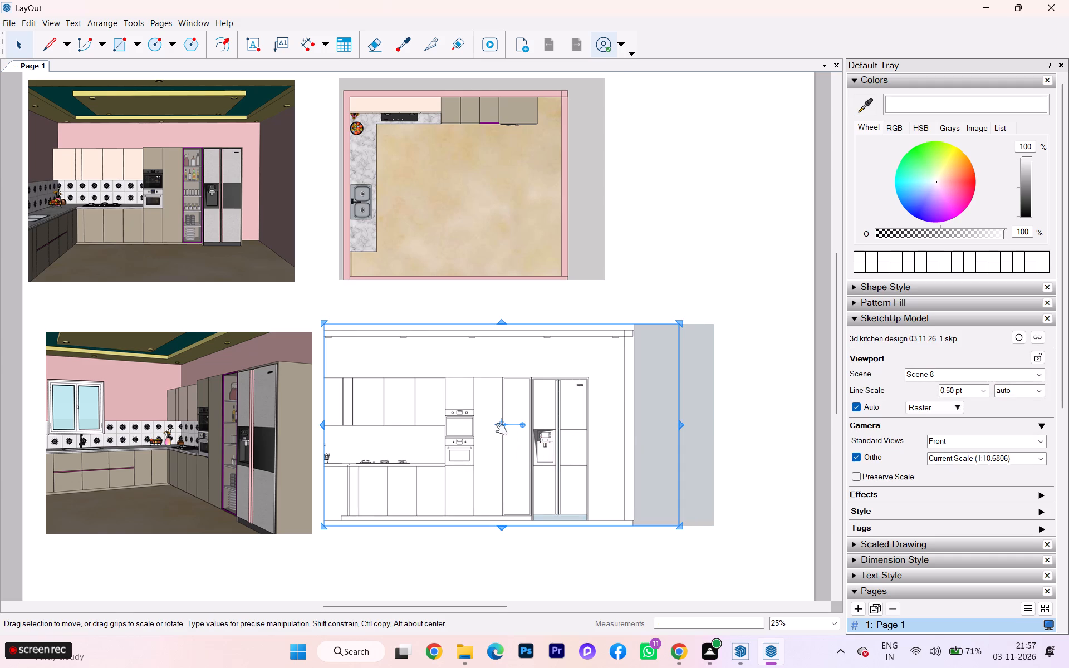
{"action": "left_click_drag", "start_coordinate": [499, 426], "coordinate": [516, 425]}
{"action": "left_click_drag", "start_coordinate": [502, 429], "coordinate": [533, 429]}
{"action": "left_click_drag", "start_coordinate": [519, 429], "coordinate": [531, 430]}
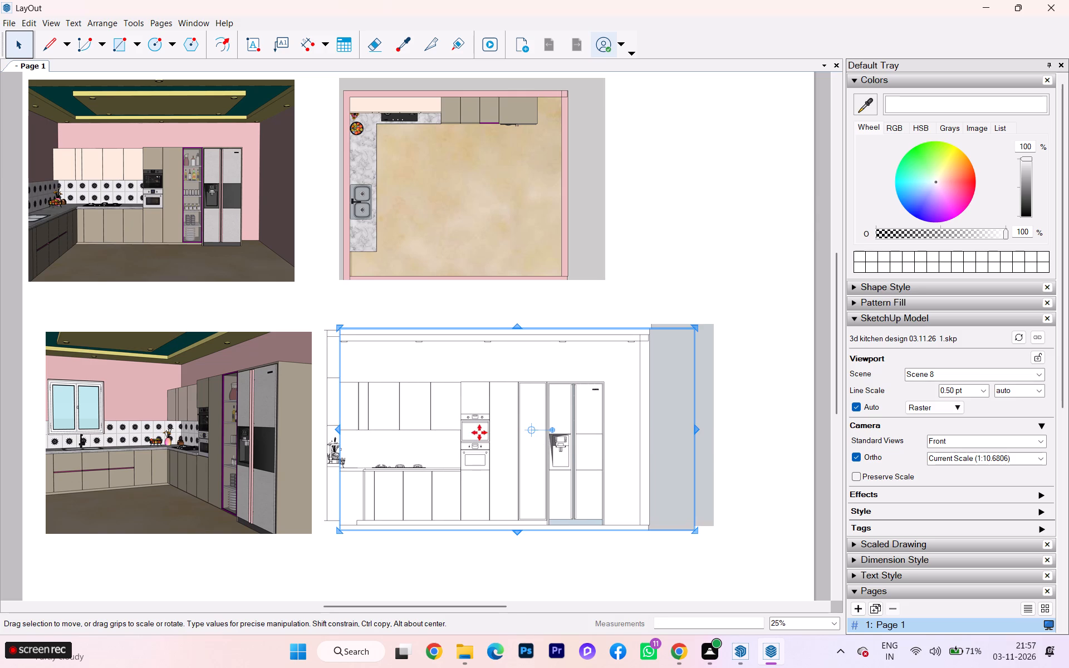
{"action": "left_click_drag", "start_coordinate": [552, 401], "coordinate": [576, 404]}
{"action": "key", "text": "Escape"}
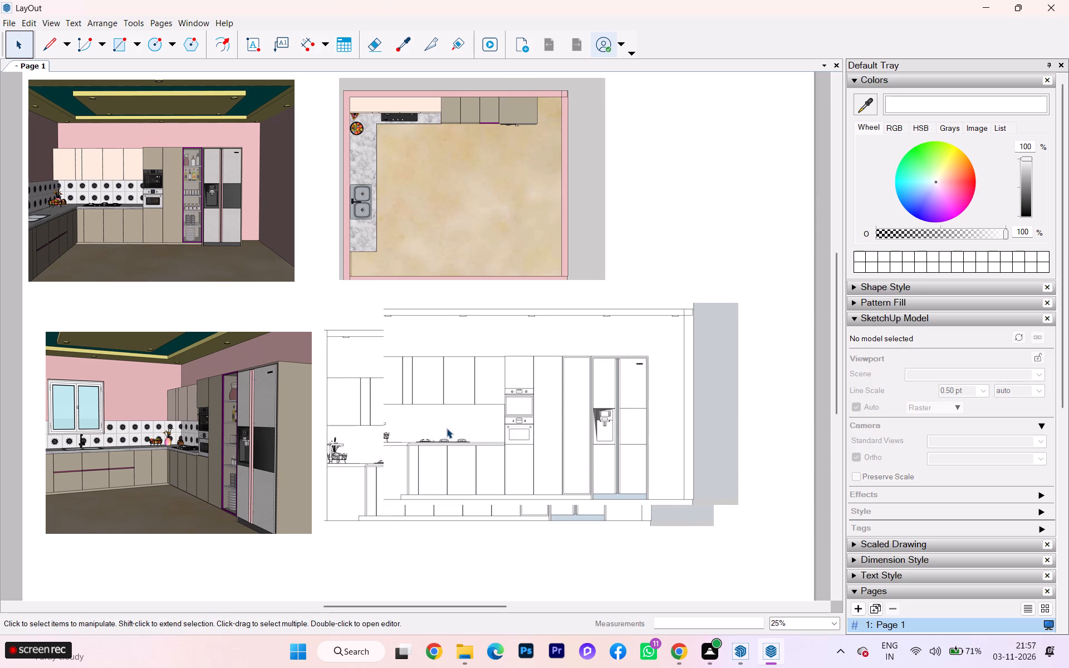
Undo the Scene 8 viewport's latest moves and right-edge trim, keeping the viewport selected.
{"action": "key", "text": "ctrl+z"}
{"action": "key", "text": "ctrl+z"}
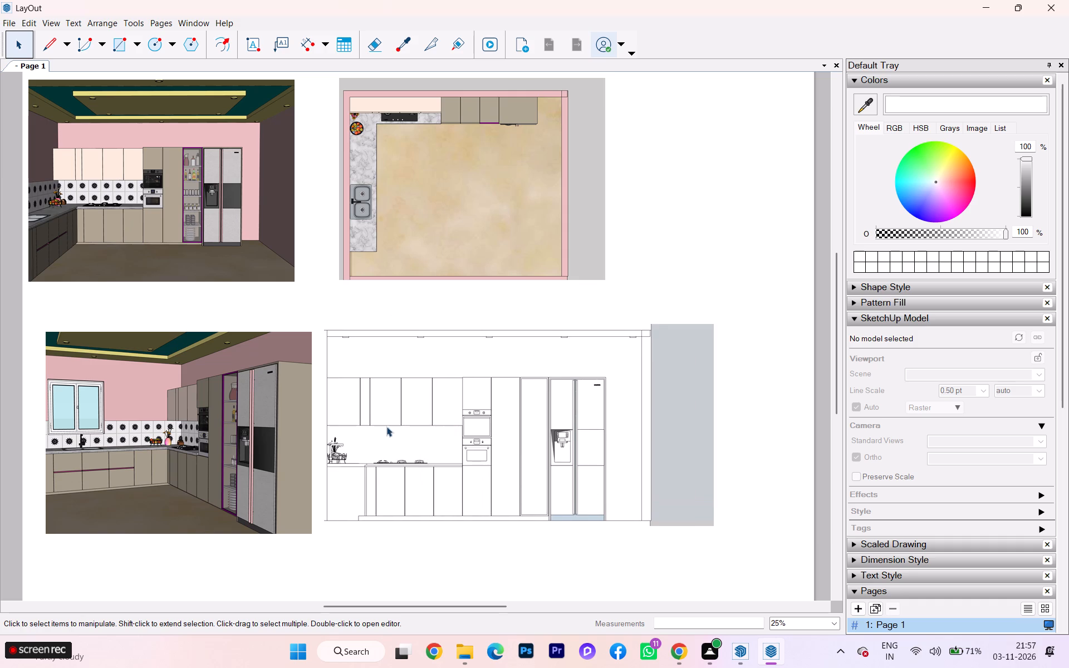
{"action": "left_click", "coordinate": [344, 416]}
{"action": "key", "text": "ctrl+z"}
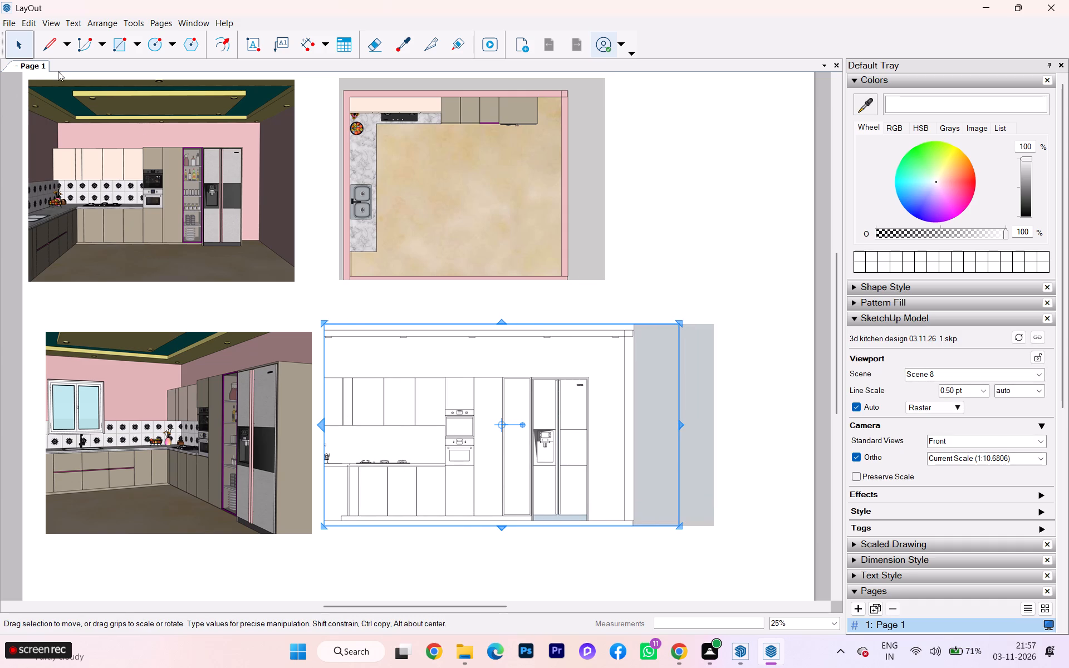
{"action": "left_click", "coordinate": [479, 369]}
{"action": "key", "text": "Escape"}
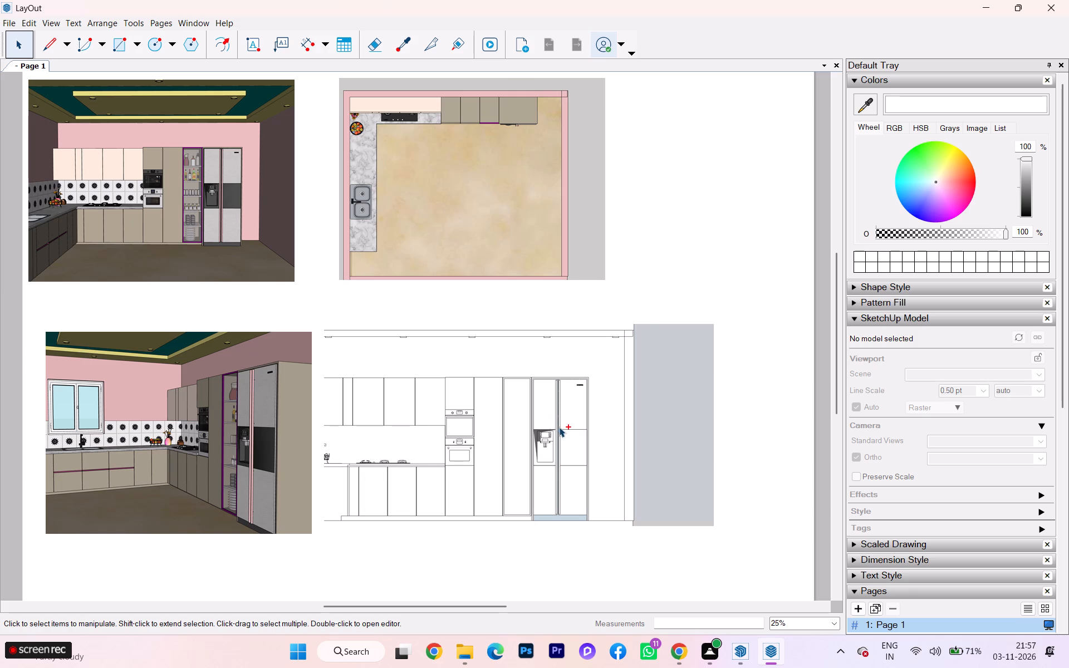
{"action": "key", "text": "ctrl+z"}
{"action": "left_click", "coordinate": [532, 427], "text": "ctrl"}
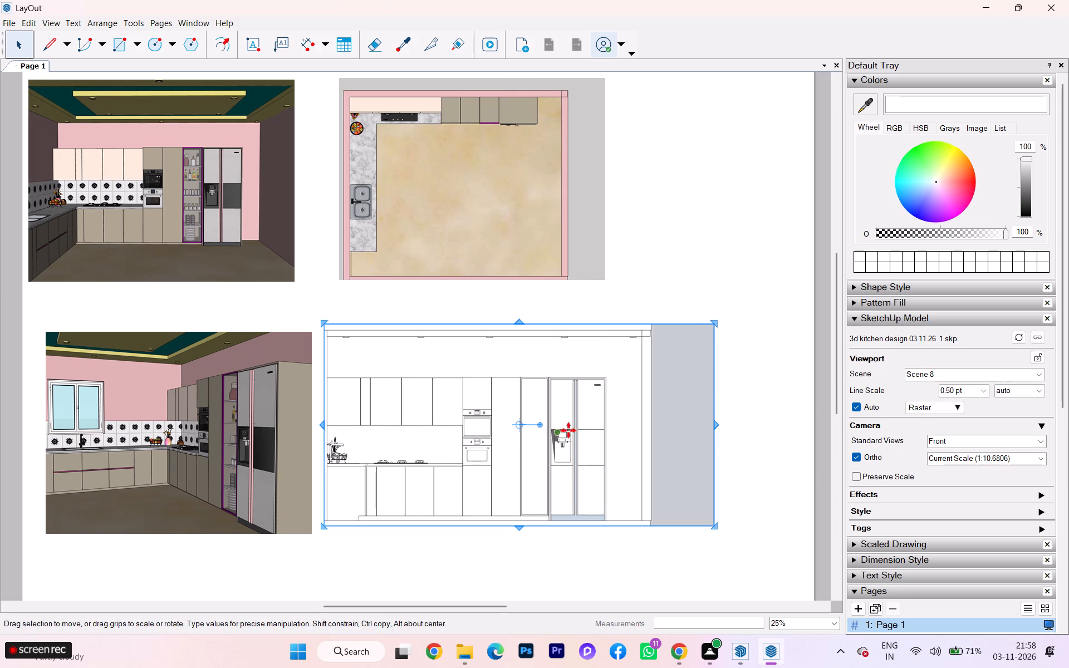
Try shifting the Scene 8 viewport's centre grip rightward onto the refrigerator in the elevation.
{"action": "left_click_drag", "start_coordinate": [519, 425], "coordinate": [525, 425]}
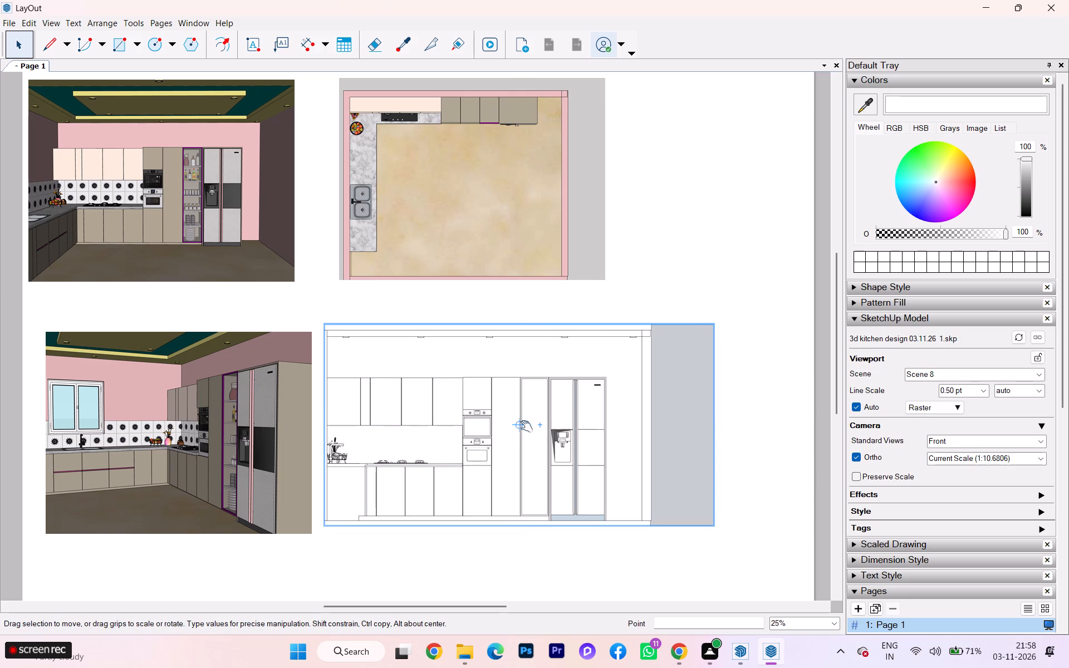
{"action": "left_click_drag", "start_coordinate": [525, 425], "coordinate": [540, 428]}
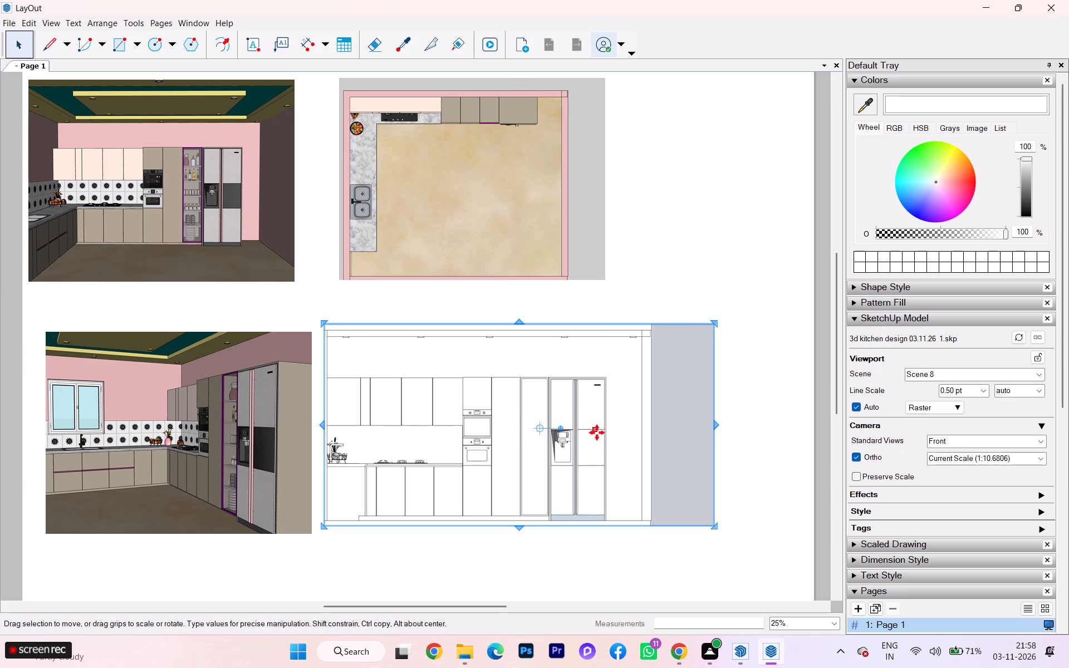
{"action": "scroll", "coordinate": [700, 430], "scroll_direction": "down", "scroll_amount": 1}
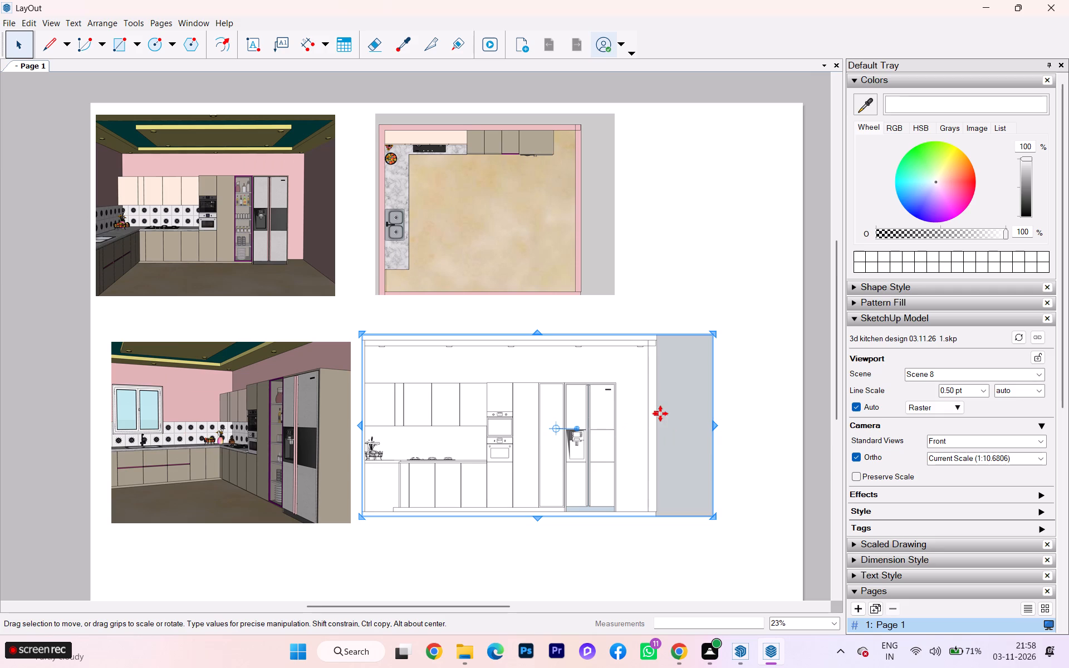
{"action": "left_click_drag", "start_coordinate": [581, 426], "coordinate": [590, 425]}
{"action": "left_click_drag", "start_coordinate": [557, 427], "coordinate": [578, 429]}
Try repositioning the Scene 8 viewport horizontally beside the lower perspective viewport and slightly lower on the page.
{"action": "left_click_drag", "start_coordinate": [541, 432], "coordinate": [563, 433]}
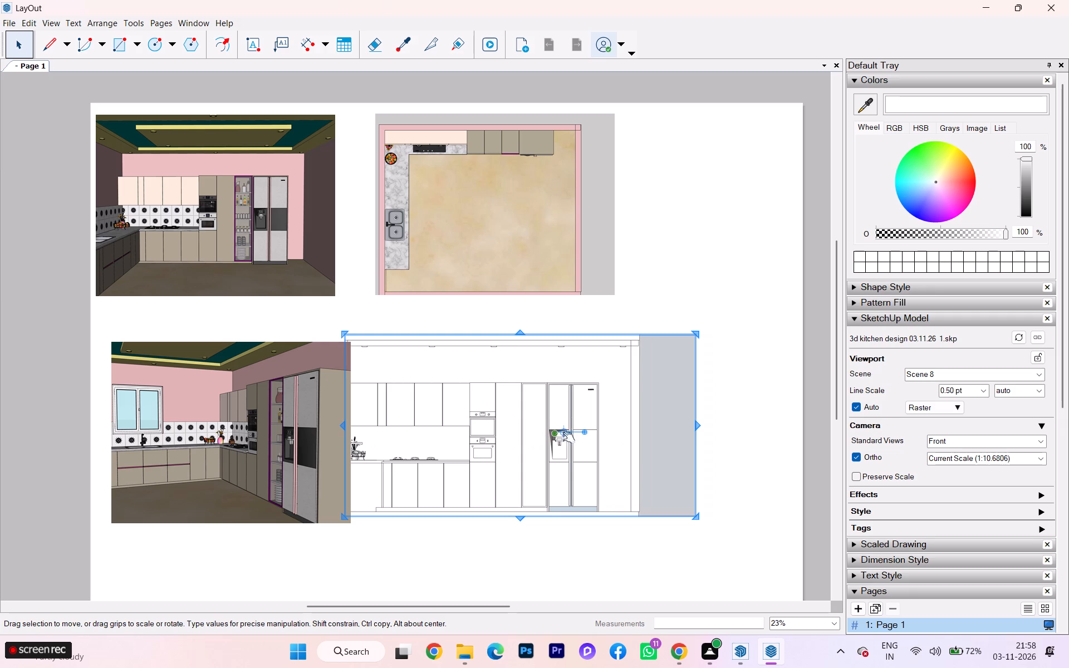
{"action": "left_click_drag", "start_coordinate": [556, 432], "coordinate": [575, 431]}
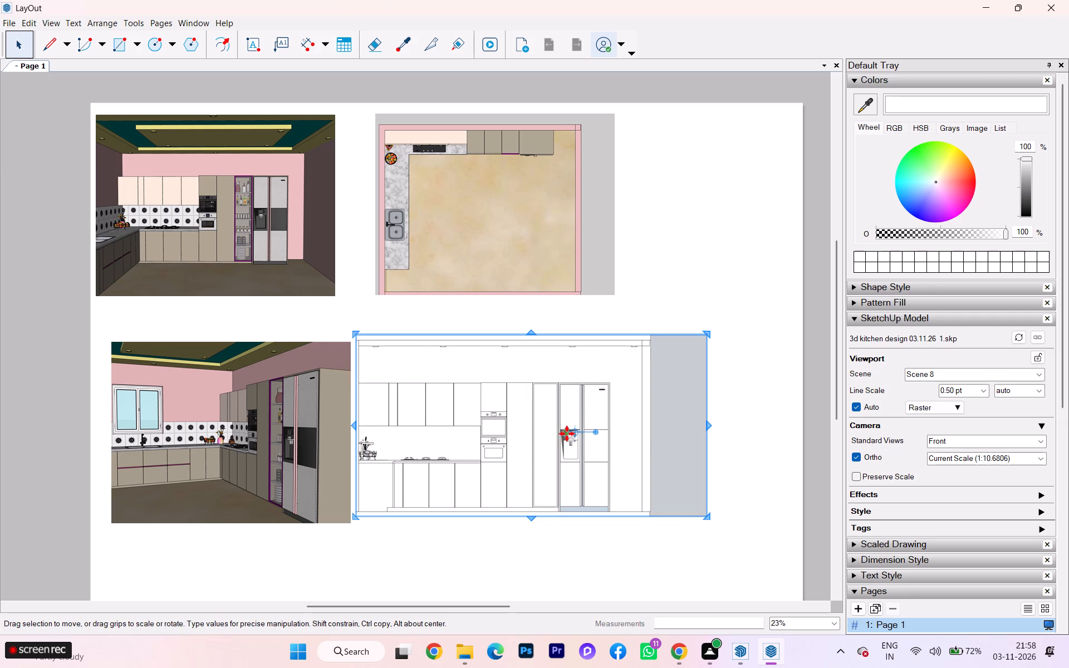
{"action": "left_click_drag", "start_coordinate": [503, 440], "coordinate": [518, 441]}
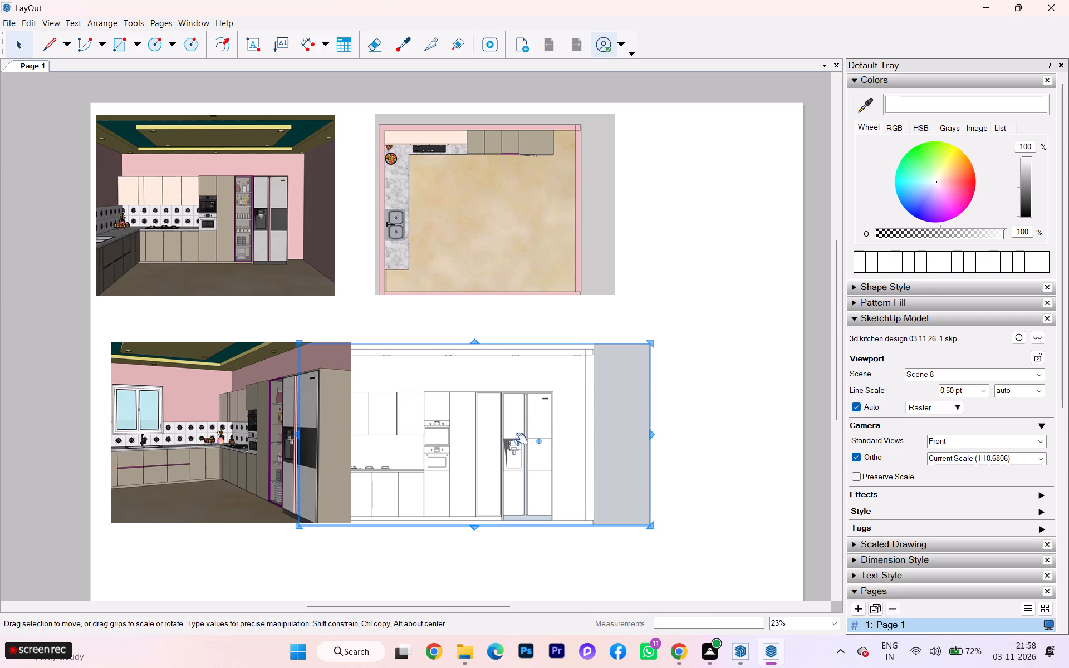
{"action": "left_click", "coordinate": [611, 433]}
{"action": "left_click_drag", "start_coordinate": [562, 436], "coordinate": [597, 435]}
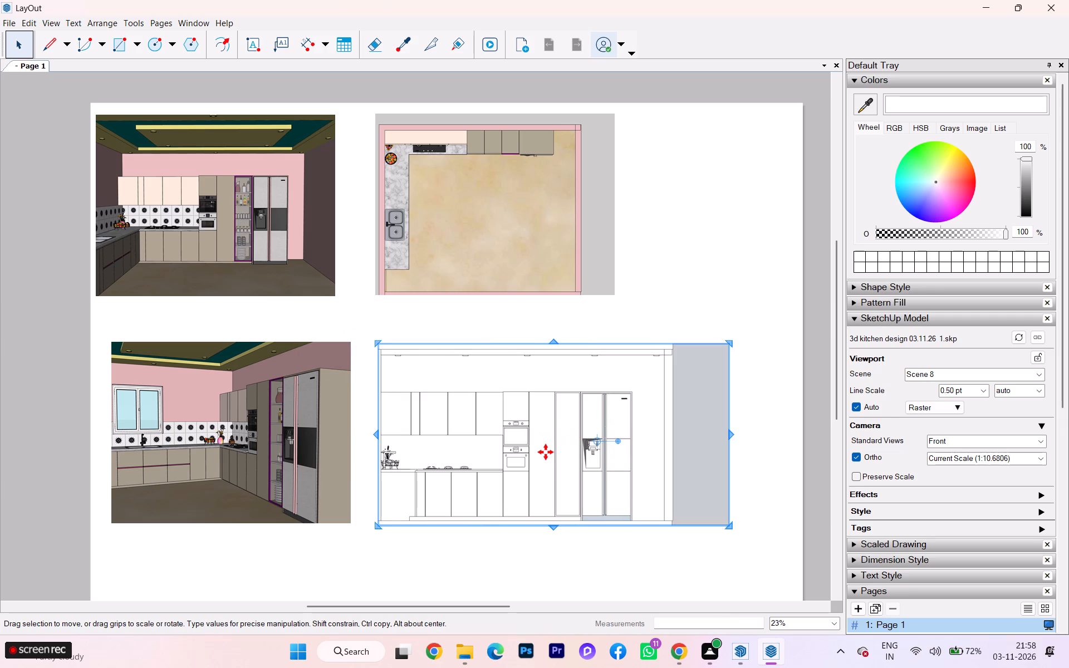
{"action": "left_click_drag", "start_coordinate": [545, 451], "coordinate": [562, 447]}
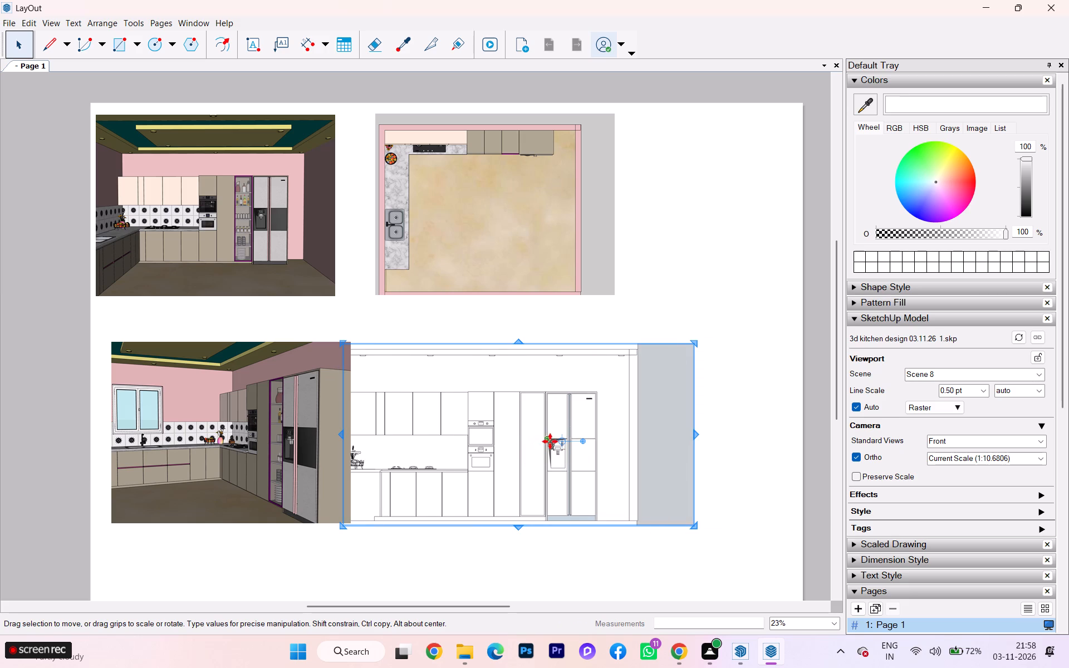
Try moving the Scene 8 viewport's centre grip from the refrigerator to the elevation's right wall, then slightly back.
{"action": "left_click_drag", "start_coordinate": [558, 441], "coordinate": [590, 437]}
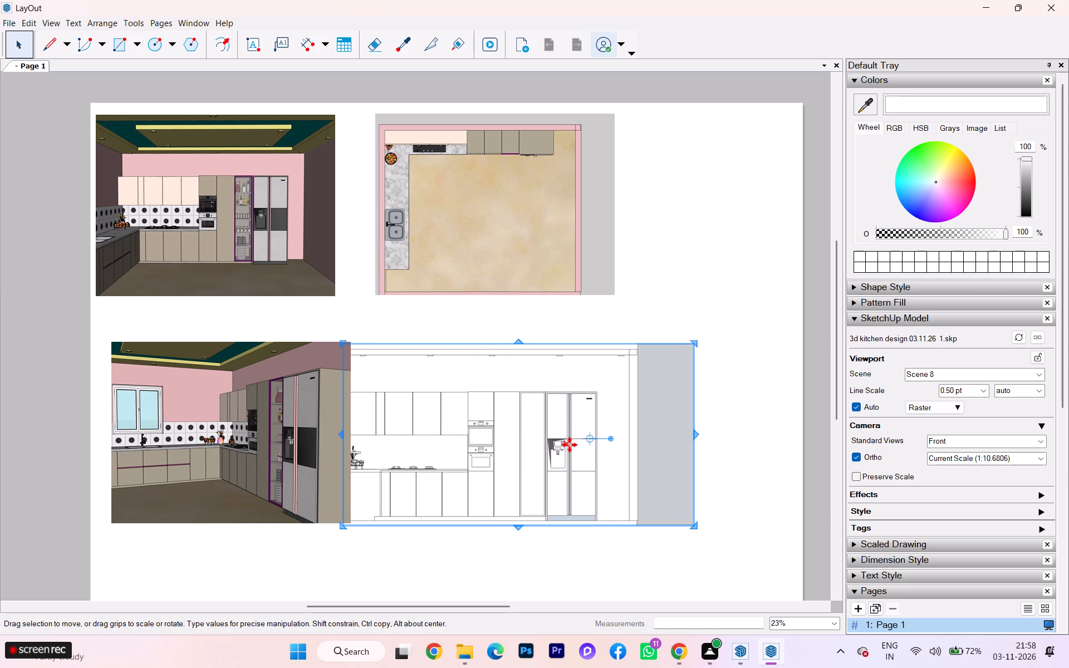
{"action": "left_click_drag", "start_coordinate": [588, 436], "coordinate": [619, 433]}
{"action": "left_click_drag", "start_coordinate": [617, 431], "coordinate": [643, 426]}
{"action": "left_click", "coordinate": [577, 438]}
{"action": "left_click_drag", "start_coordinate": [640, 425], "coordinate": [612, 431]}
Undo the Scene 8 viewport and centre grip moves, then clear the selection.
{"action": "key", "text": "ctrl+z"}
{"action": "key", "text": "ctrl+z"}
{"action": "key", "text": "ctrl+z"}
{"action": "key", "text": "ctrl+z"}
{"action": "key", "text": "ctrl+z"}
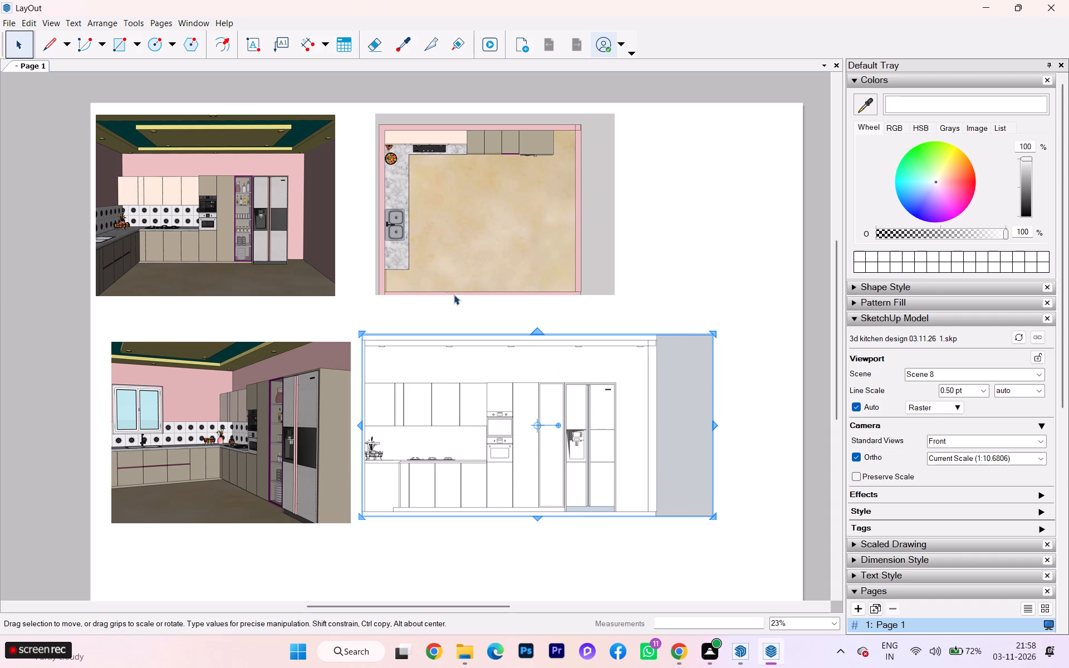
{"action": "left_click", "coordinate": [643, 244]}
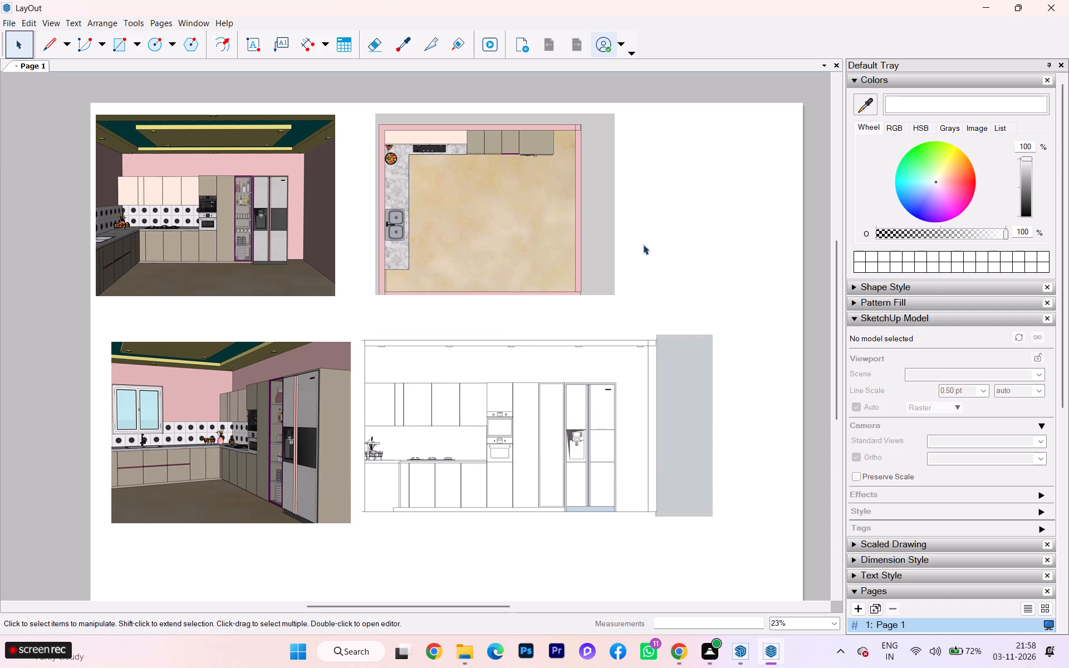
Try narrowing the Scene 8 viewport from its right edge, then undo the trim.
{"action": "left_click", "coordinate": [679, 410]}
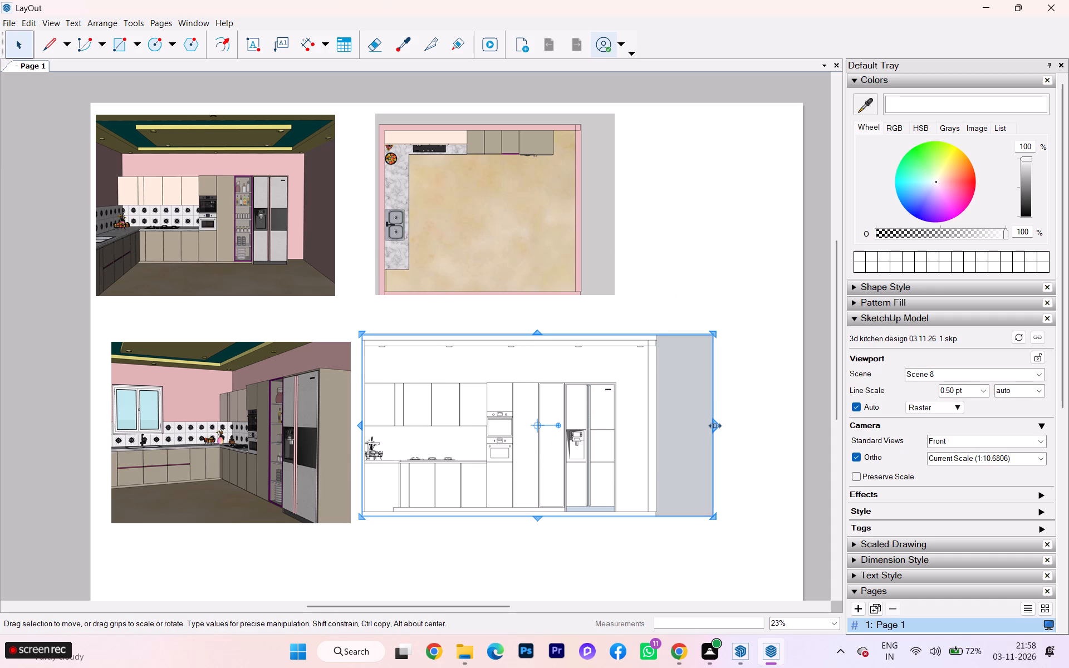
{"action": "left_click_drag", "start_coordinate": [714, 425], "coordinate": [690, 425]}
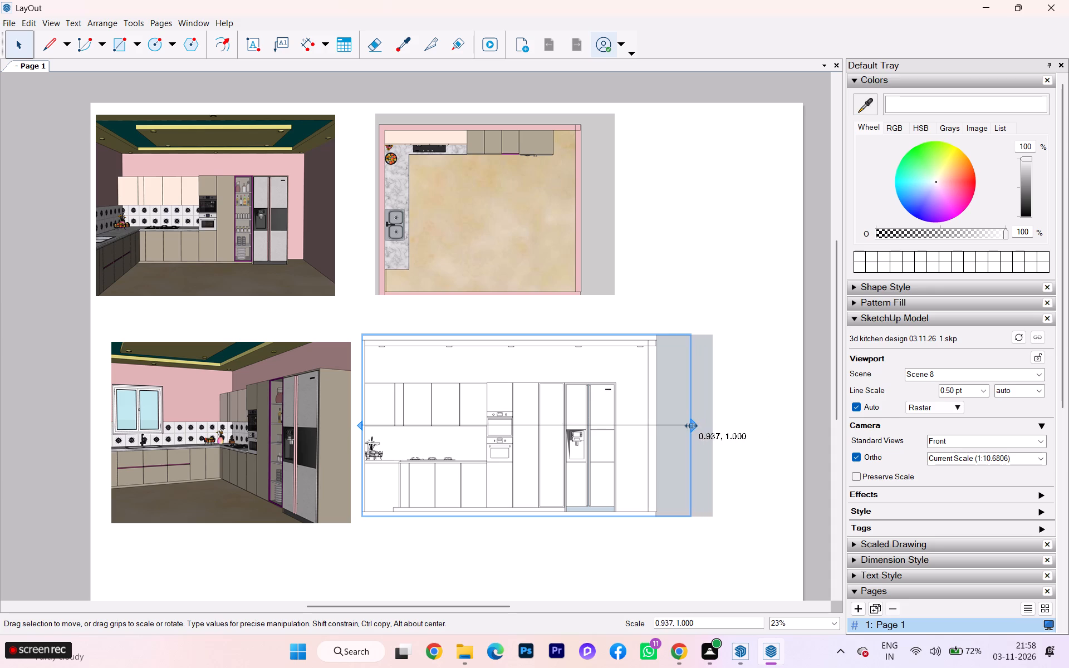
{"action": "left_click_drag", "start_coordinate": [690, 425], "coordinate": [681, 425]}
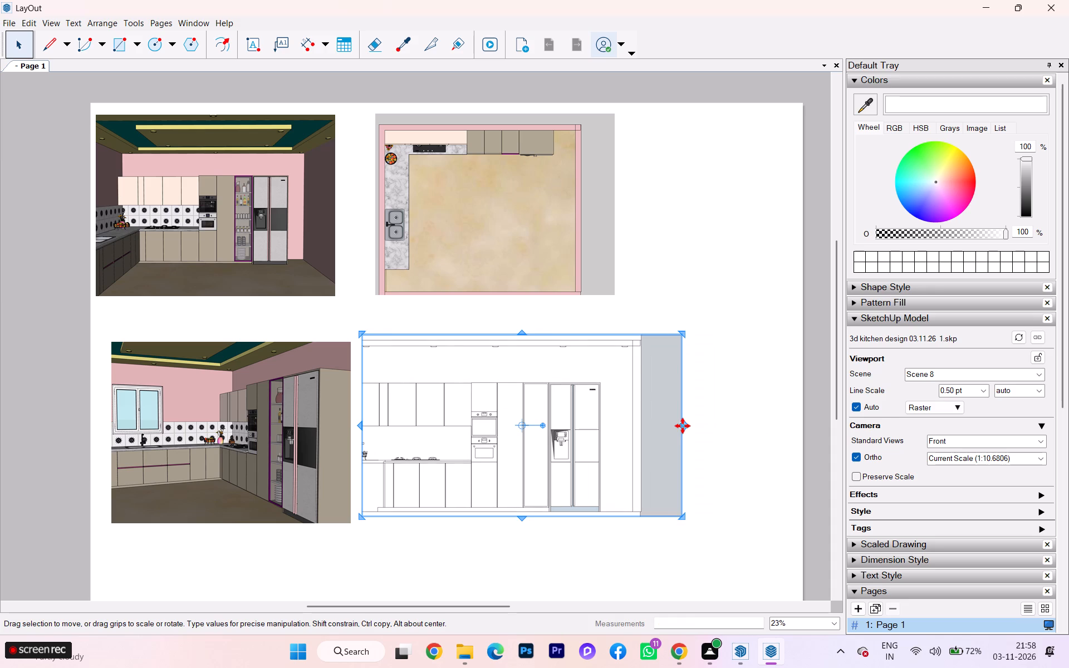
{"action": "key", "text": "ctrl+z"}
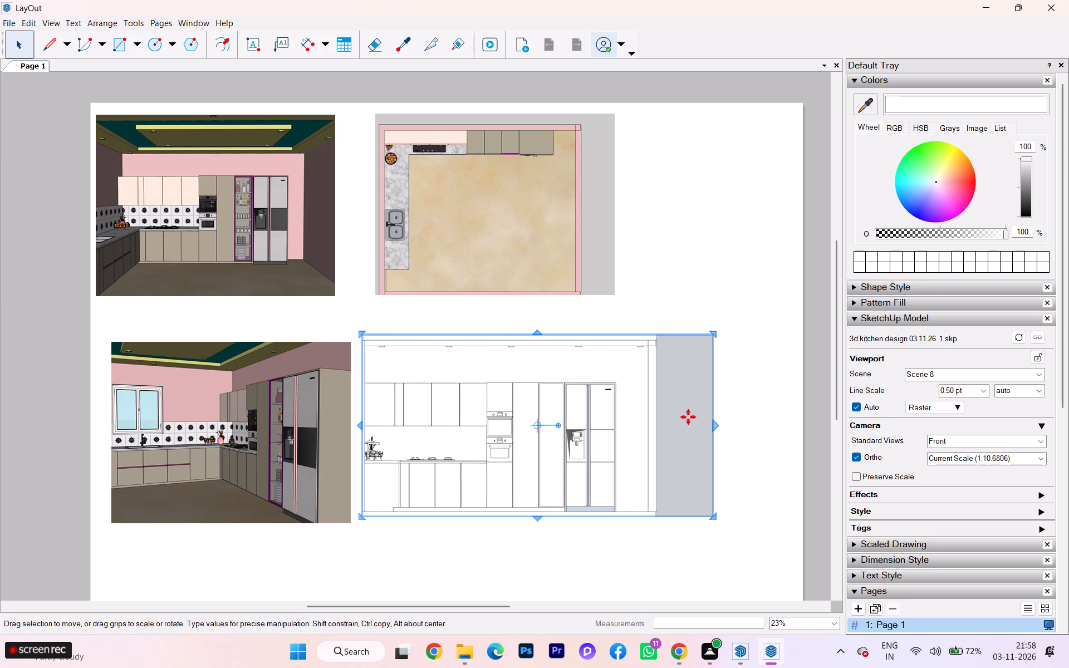
Set the line scale of the Scene 8 elevation viewport to 1 pt.
{"action": "scroll", "coordinate": [719, 407], "scroll_direction": "down", "scroll_amount": 1}
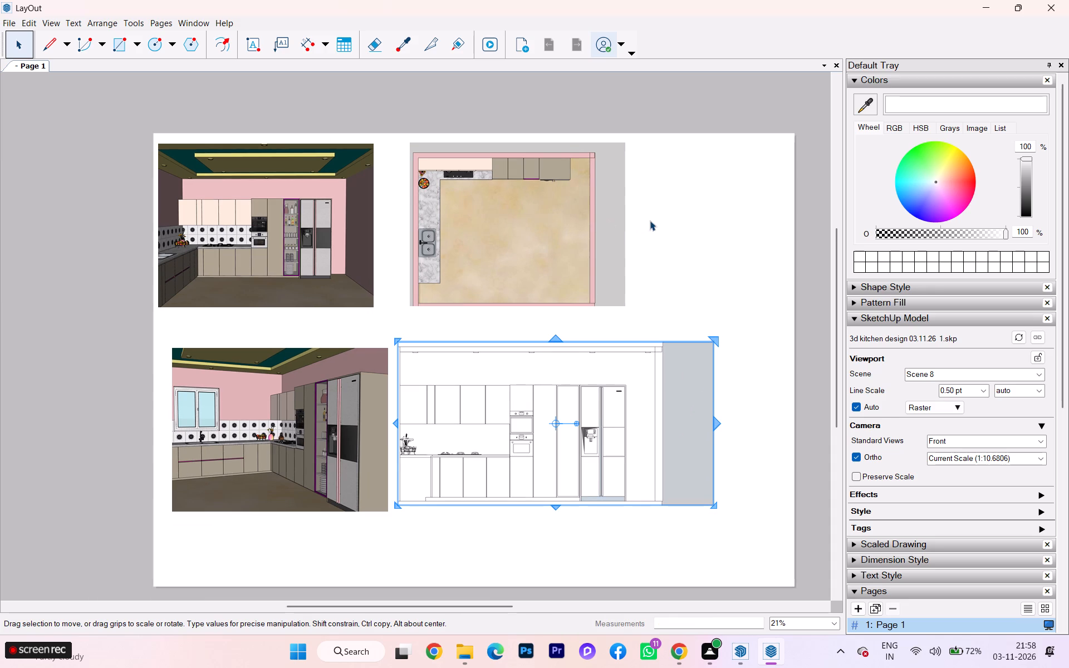
{"action": "left_click", "coordinate": [688, 222]}
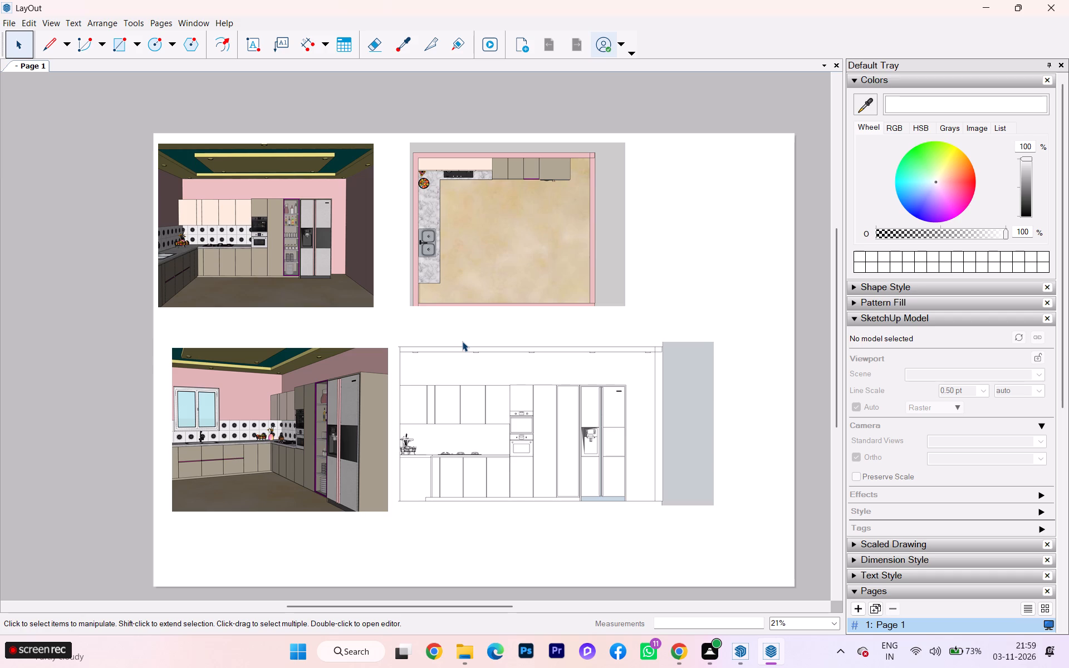
{"action": "left_click", "coordinate": [549, 415]}
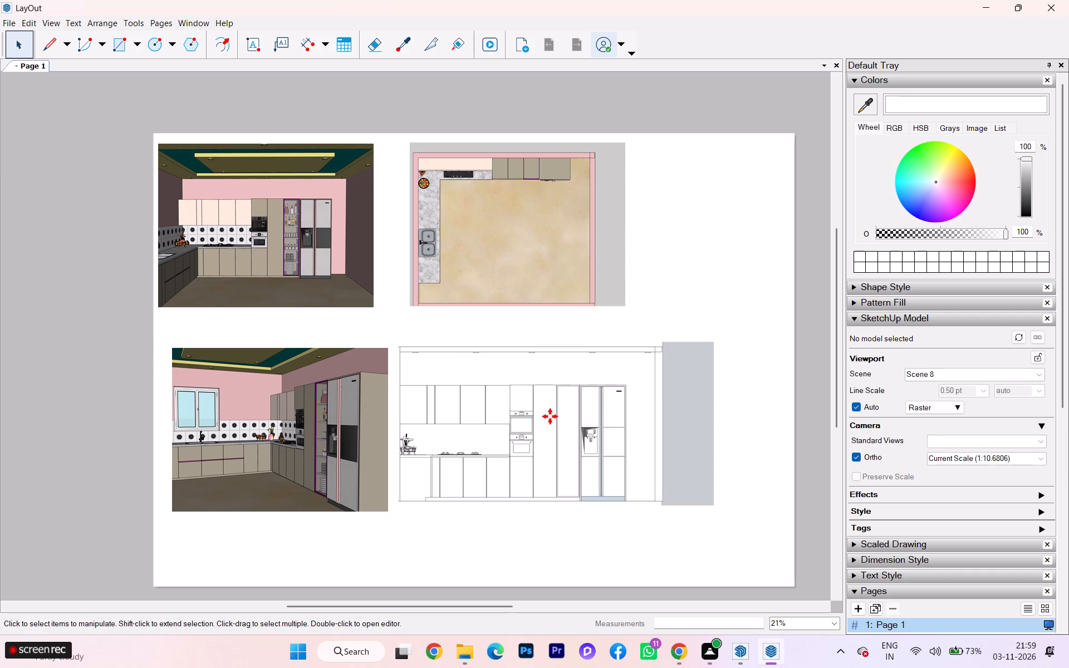
{"action": "left_click", "coordinate": [1013, 371]}
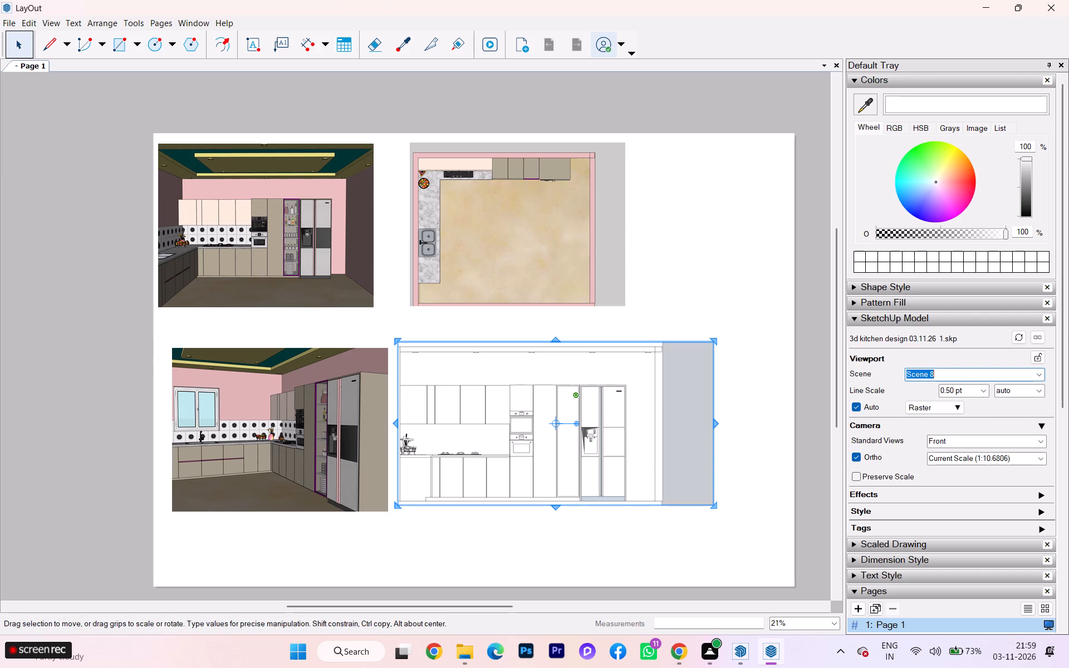
{"action": "left_click", "coordinate": [985, 390]}
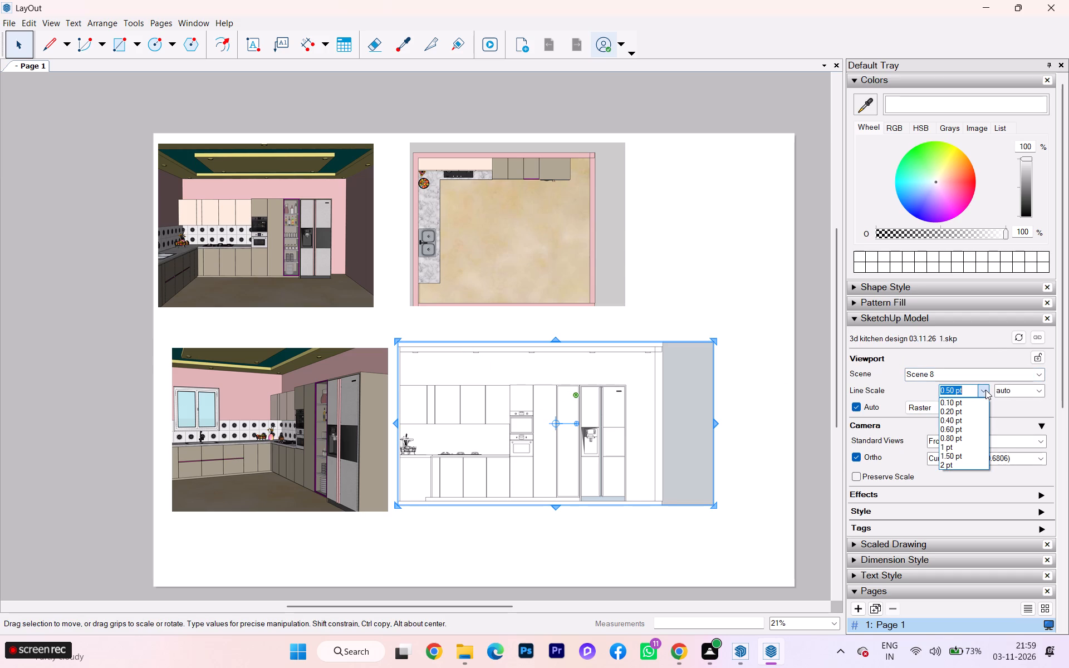
{"action": "left_click", "coordinate": [960, 443]}
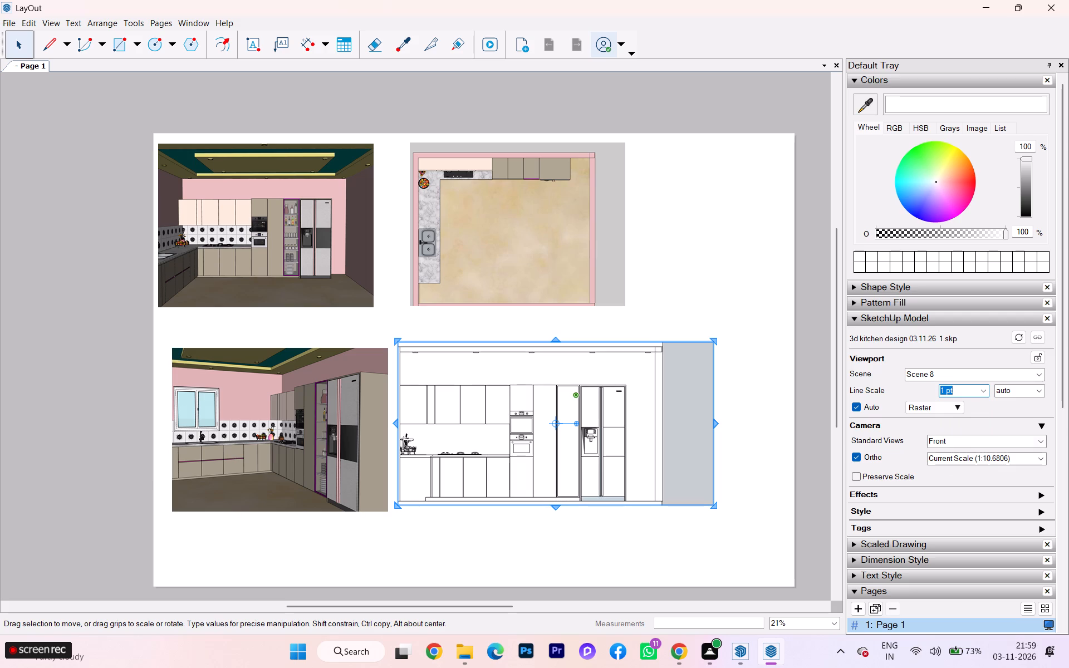
Switch the Scene 8 elevation viewport's render mode from raster to Vector.
{"action": "left_click", "coordinate": [958, 409]}
{"action": "left_click", "coordinate": [937, 424]}
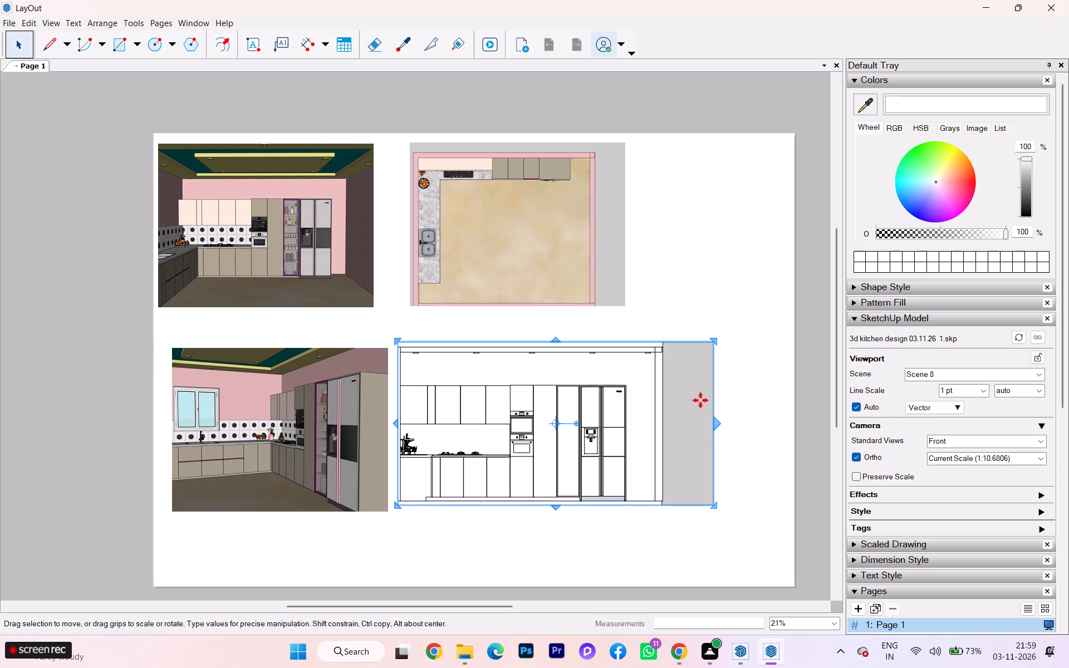
Try a 1x dash scale on the Scene 8 elevation viewport, then set it to 2x.
{"action": "left_click", "coordinate": [1021, 389]}
{"action": "left_click", "coordinate": [1037, 389]}
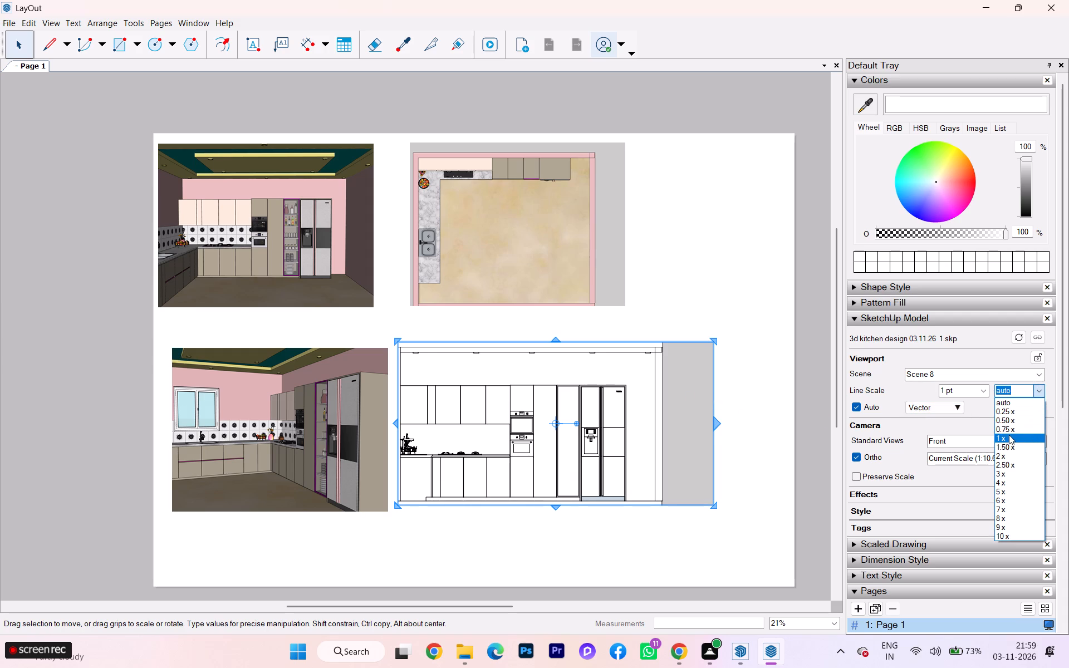
{"action": "left_click", "coordinate": [1009, 435]}
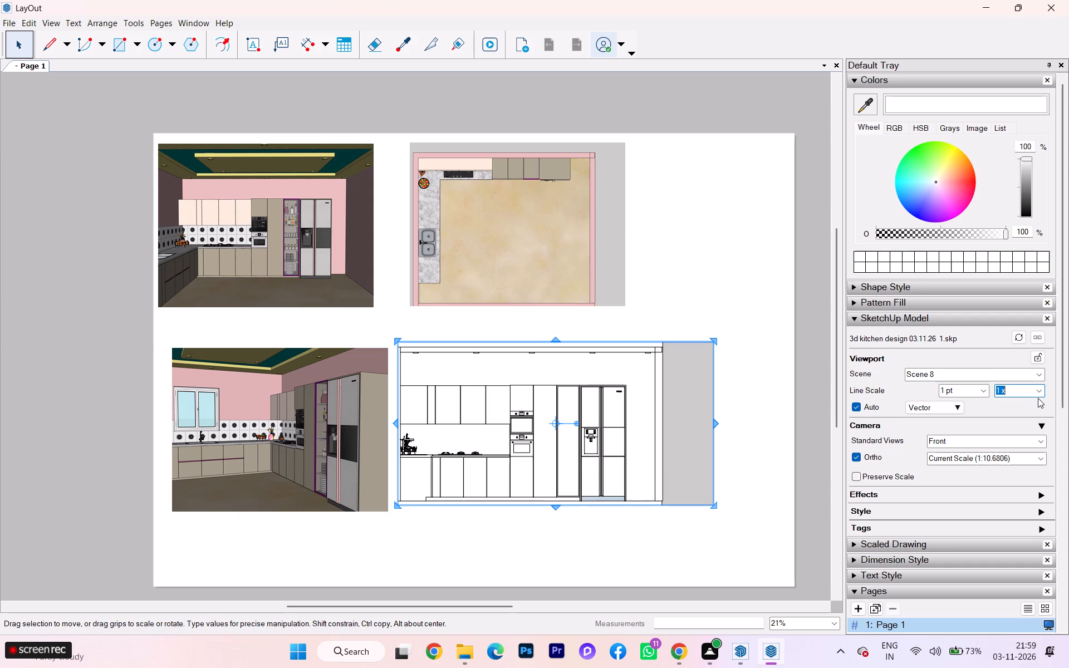
{"action": "left_click", "coordinate": [1042, 393]}
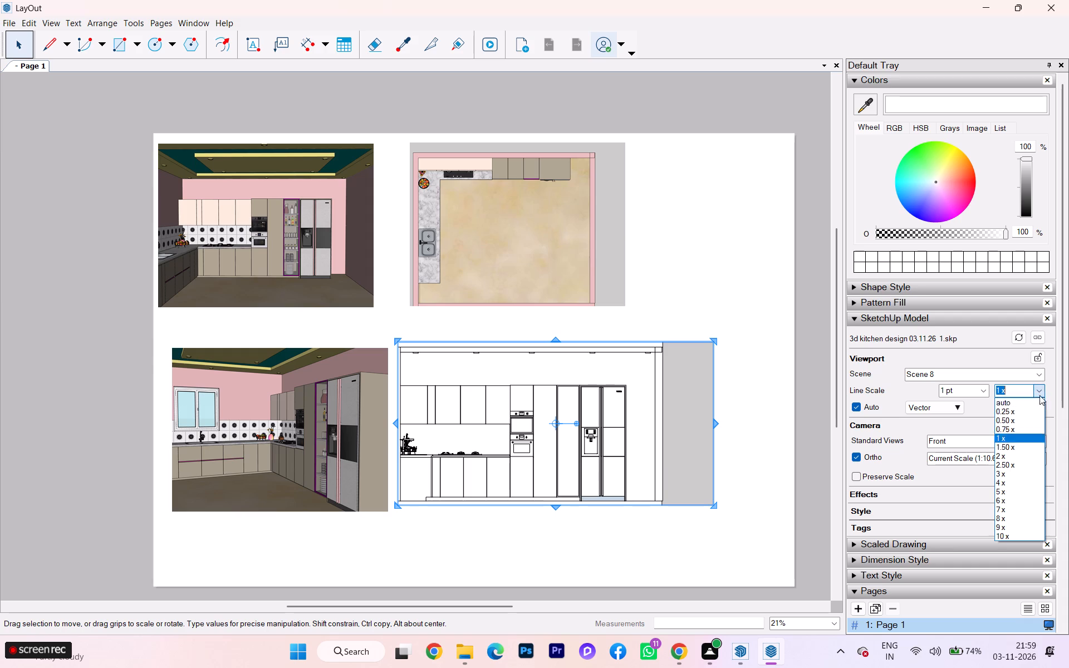
{"action": "left_click", "coordinate": [1013, 451]}
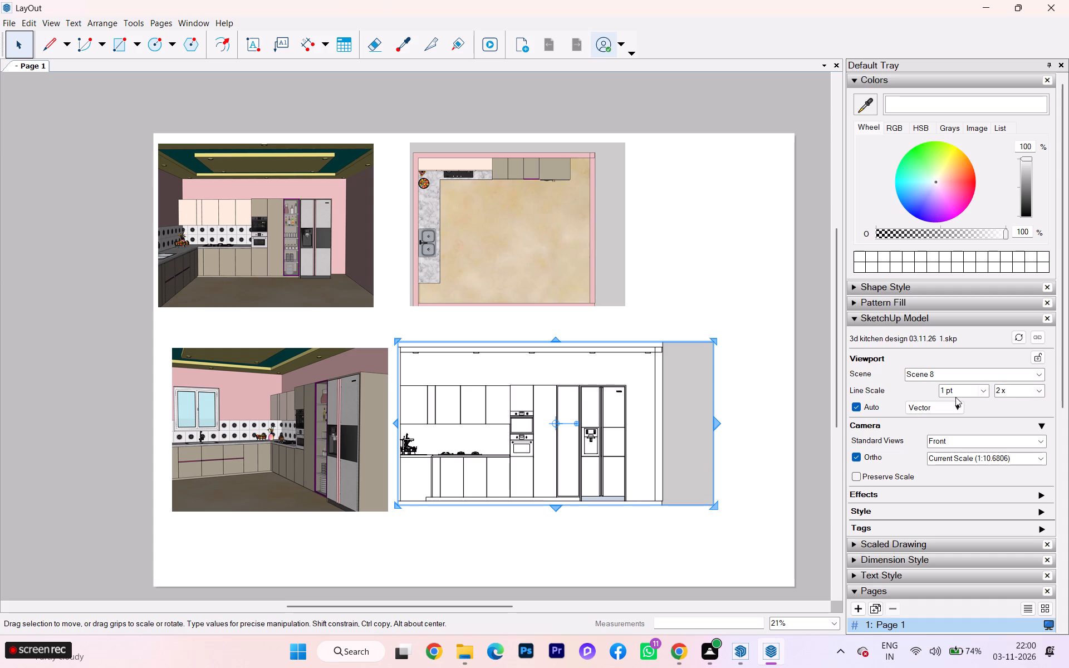
Set the Scene 8 elevation viewport's line scale to 0.60 pt, clear the selection and check its linework.
{"action": "left_click", "coordinate": [983, 390]}
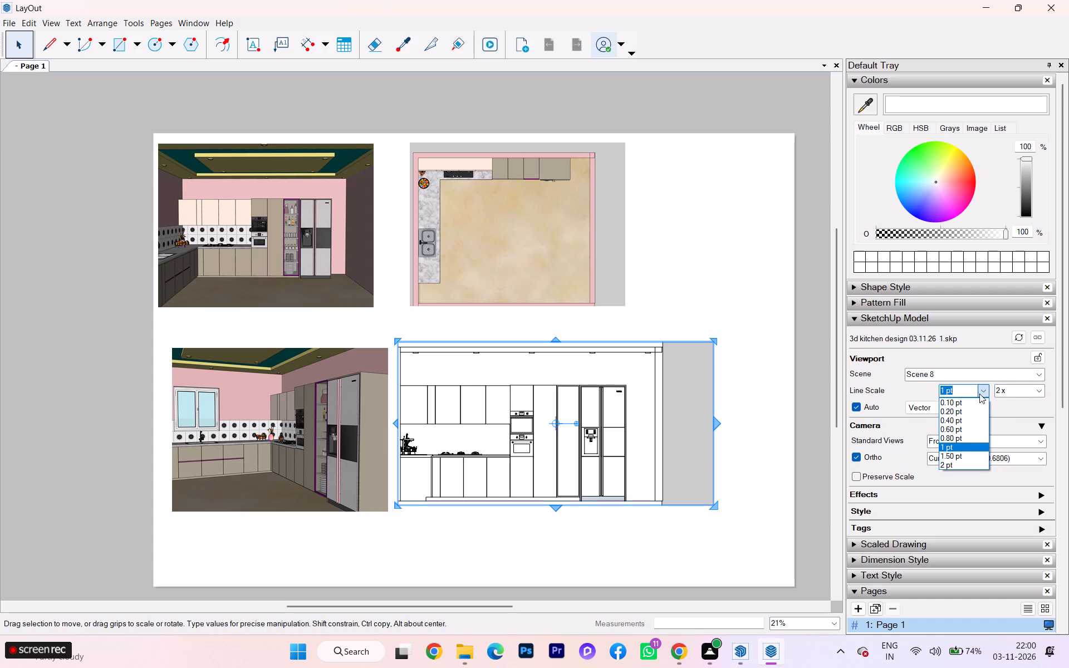
{"action": "left_click", "coordinate": [966, 426]}
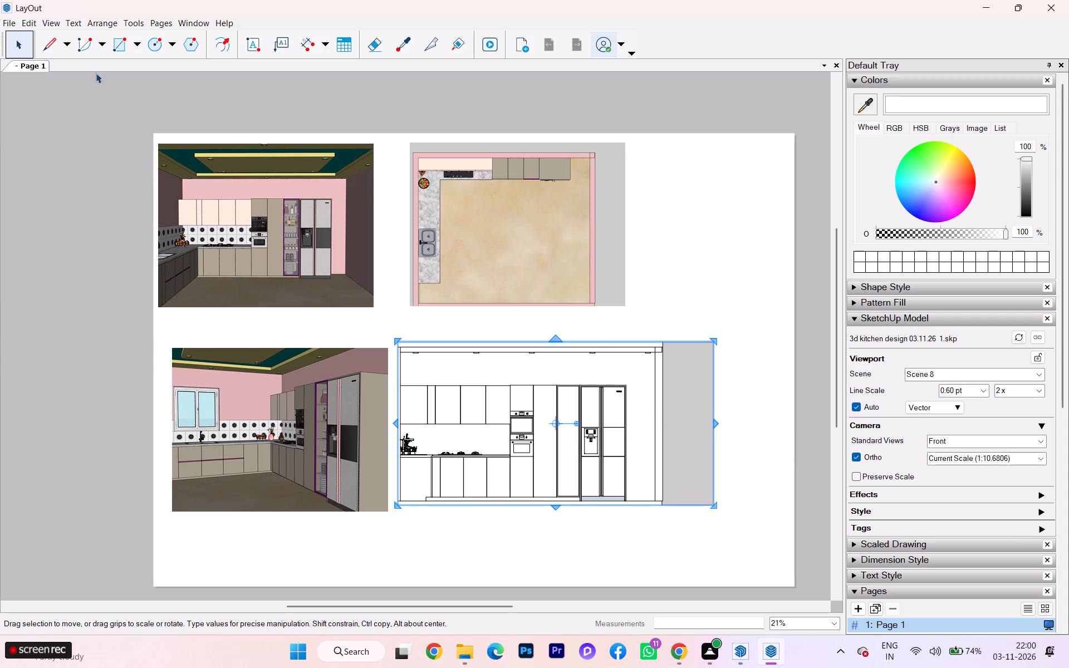
{"action": "left_click", "coordinate": [770, 257]}
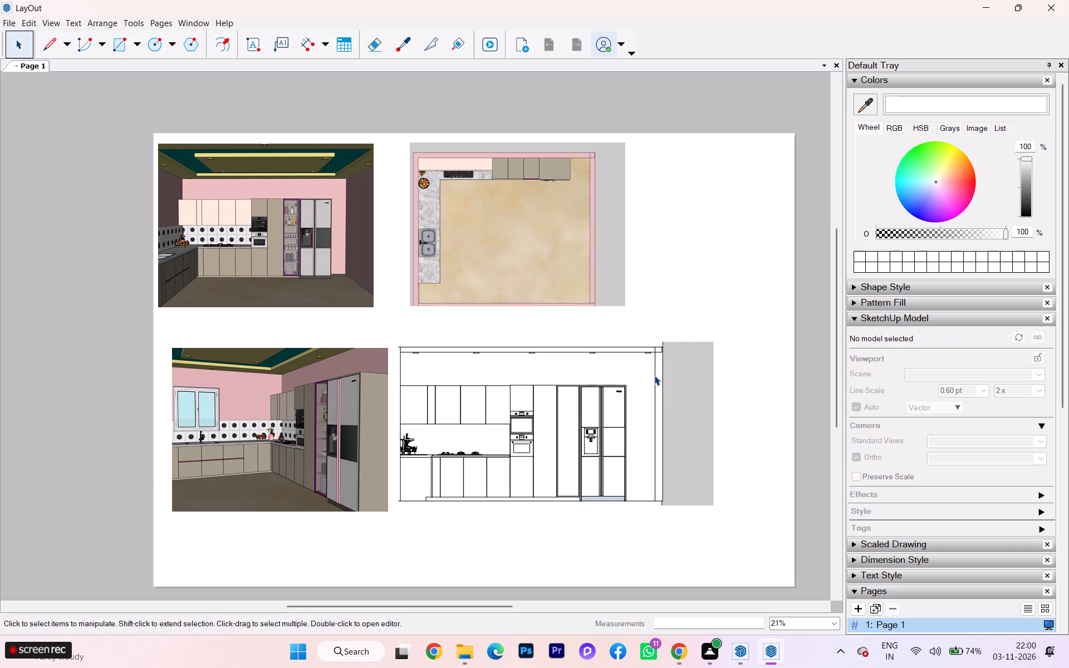
{"action": "scroll", "coordinate": [654, 376], "scroll_direction": "up", "scroll_amount": 5}
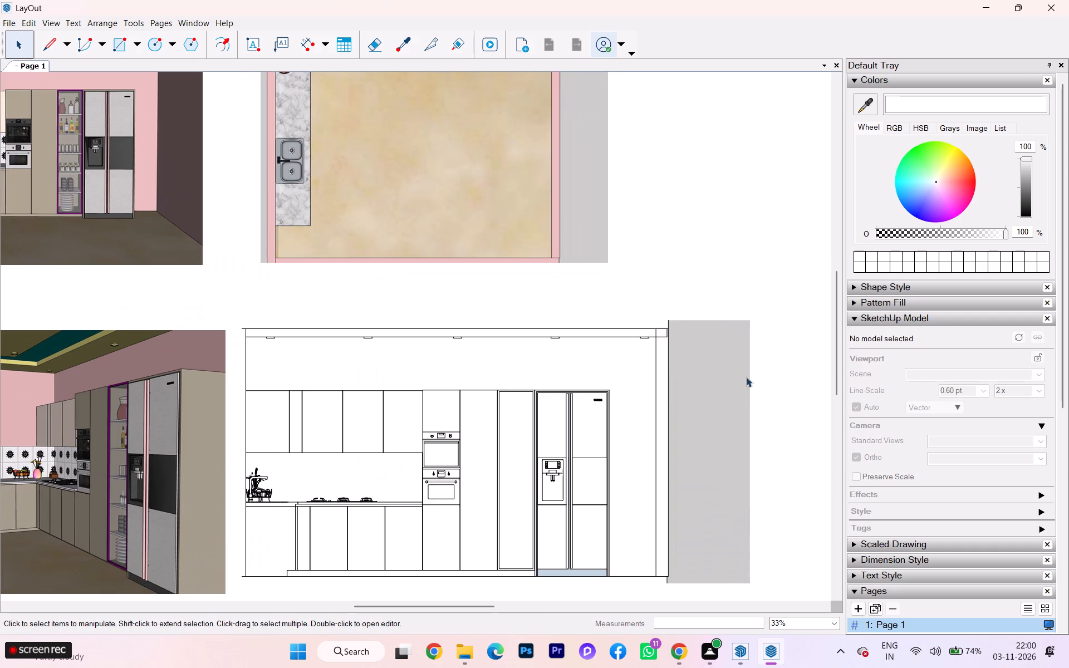
{"action": "scroll", "coordinate": [754, 372], "scroll_direction": "down", "scroll_amount": 3}
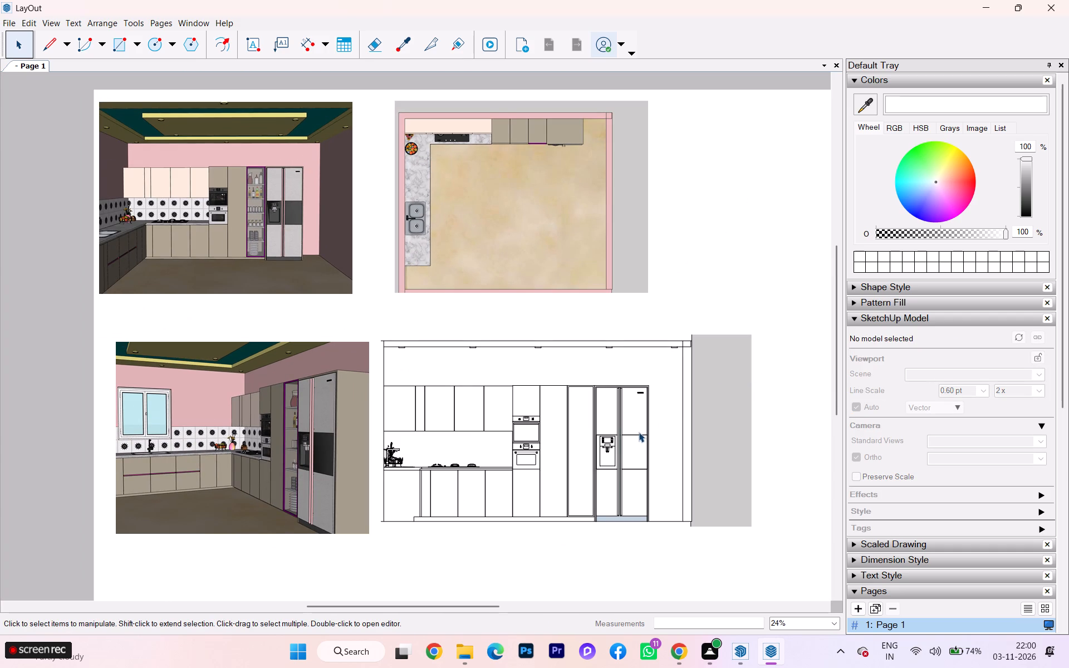
Select the Scene 8 elevation viewport and examine its pattern fill, stroke and dash options.
{"action": "left_click", "coordinate": [690, 407]}
{"action": "left_click", "coordinate": [888, 301]}
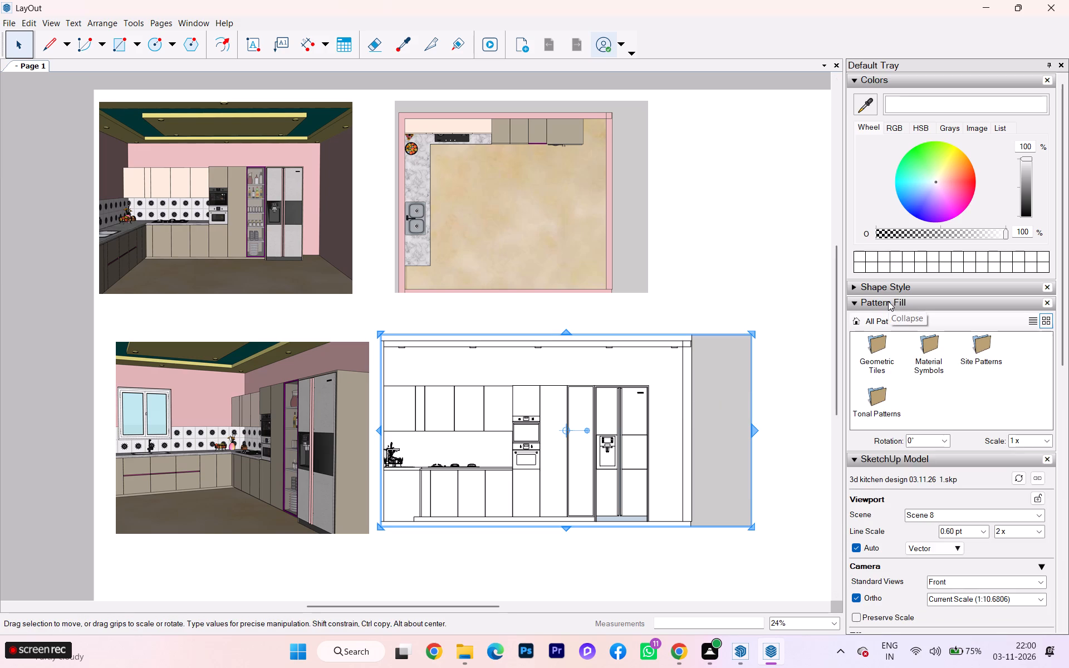
{"action": "left_click", "coordinate": [883, 287]}
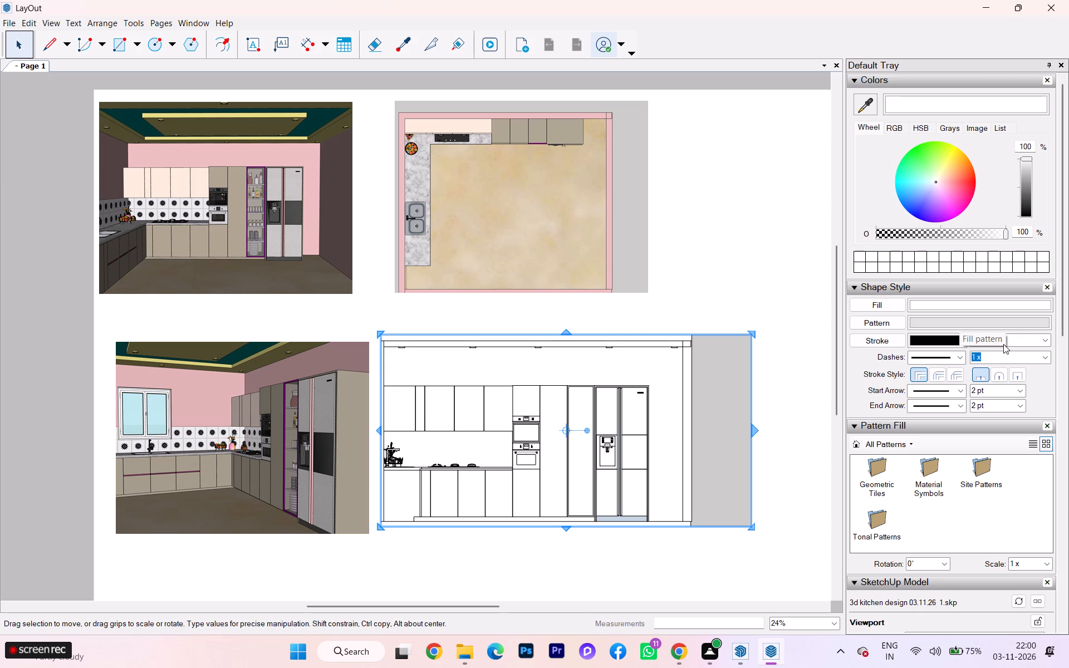
{"action": "left_click", "coordinate": [1029, 339]}
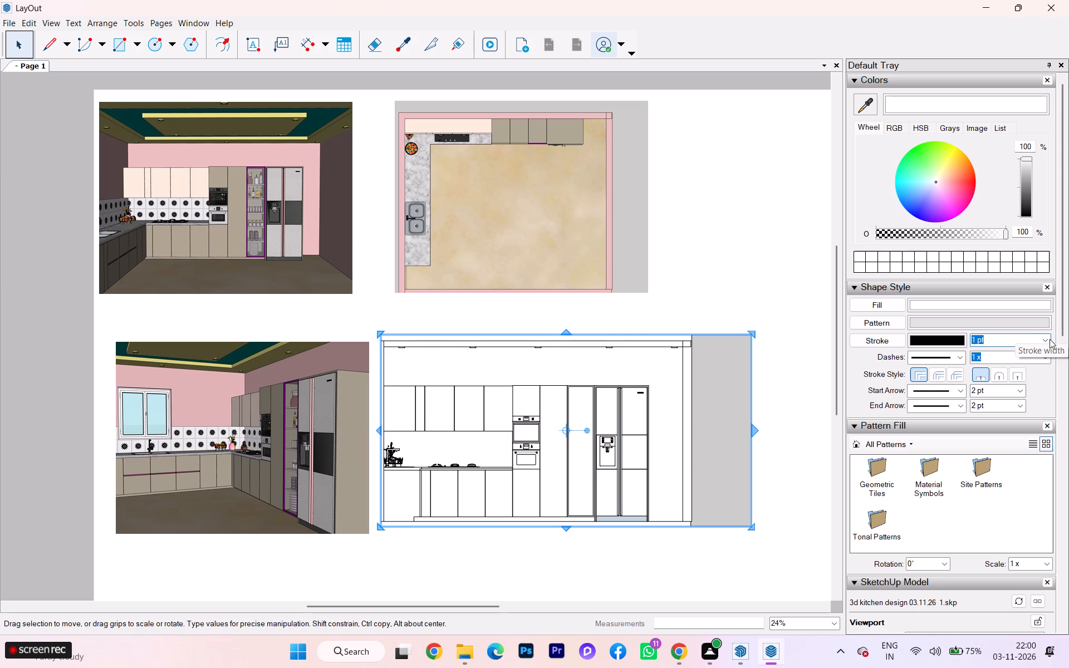
{"action": "left_click", "coordinate": [950, 355]}
{"action": "left_click", "coordinate": [964, 356]}
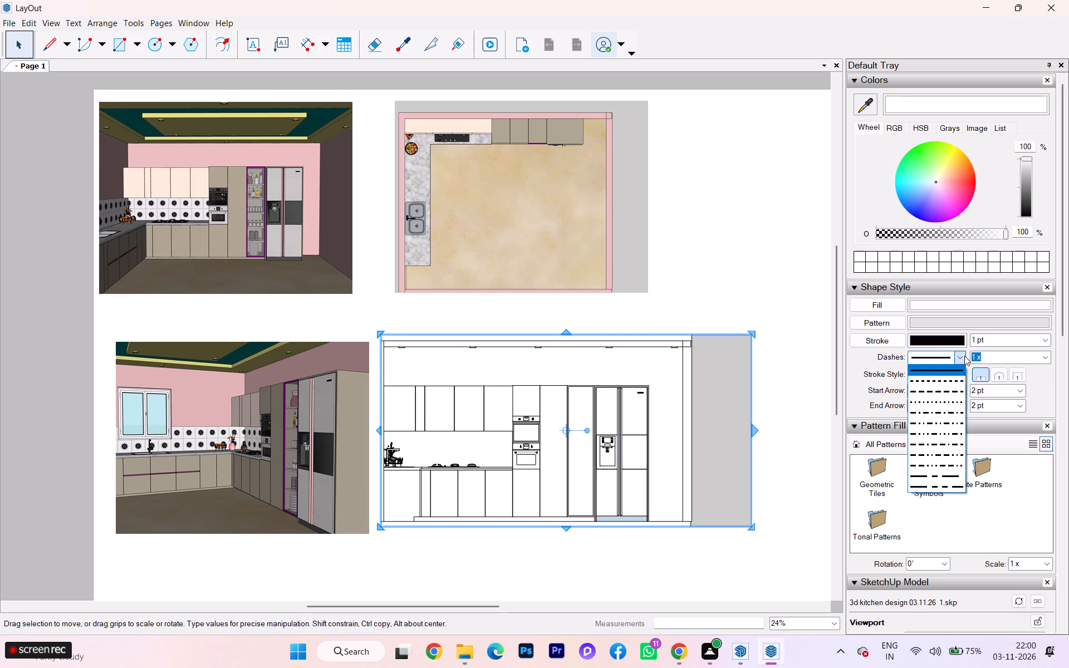
{"action": "left_click", "coordinate": [964, 356]}
{"action": "scroll", "coordinate": [945, 318], "scroll_direction": "up", "scroll_amount": 1}
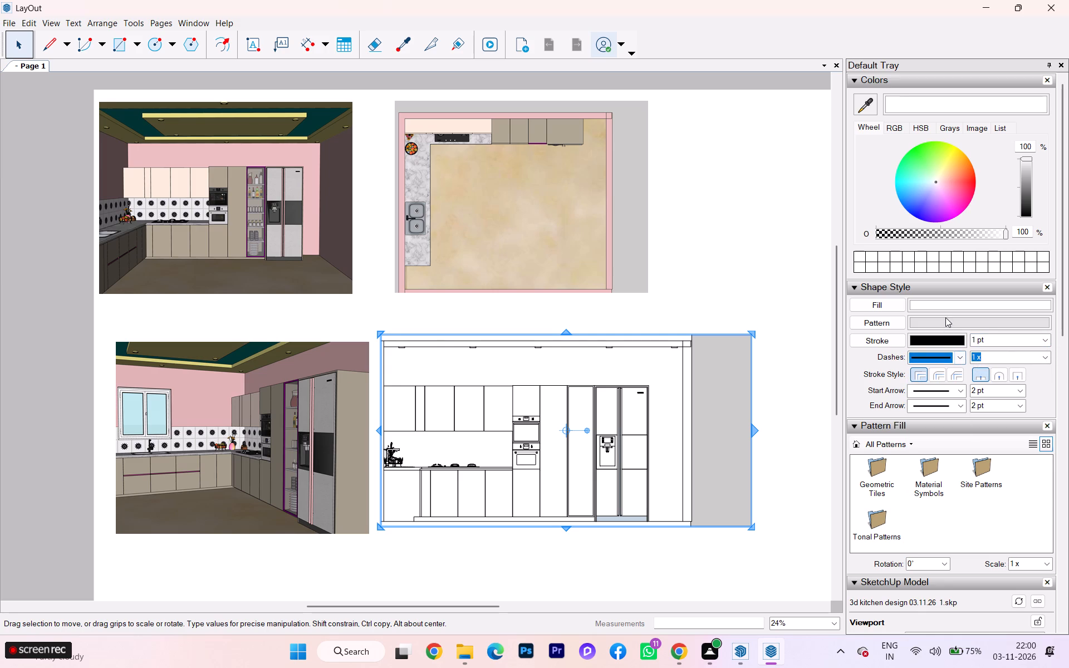
{"action": "scroll", "coordinate": [945, 317], "scroll_direction": "up", "scroll_amount": 1}
{"action": "scroll", "coordinate": [959, 407], "scroll_direction": "down", "scroll_amount": 2}
Examine the render, camera and text style settings with the Scene 8 elevation viewport selected.
{"action": "left_click", "coordinate": [856, 425]}
{"action": "scroll", "coordinate": [895, 446], "scroll_direction": "down", "scroll_amount": 1}
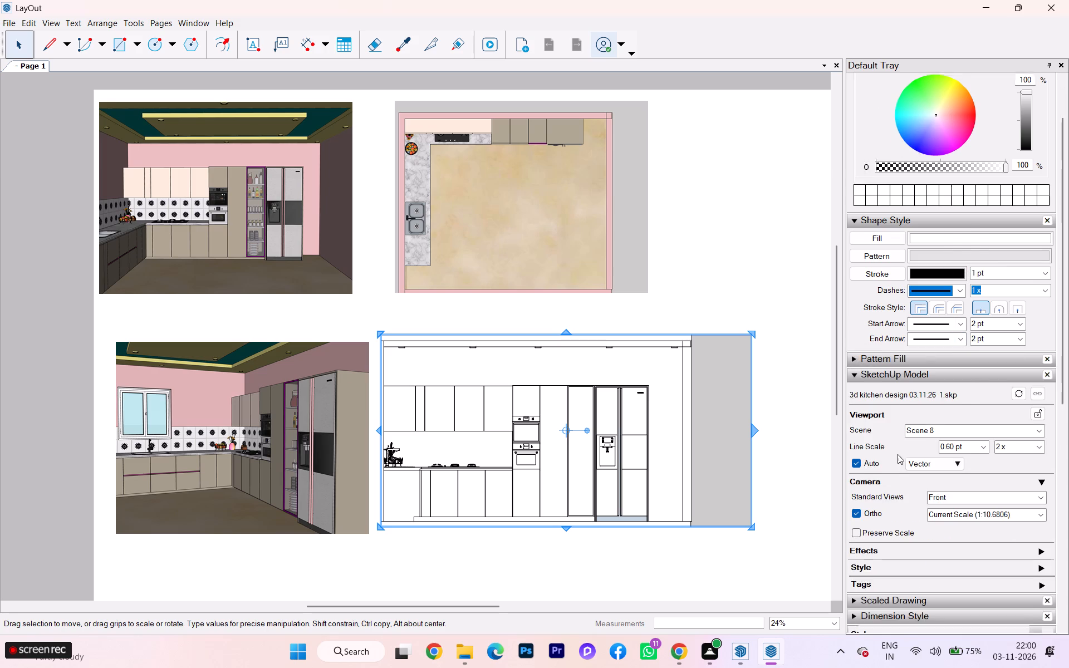
{"action": "scroll", "coordinate": [898, 454], "scroll_direction": "down", "scroll_amount": 2}
{"action": "left_click", "coordinate": [854, 465]}
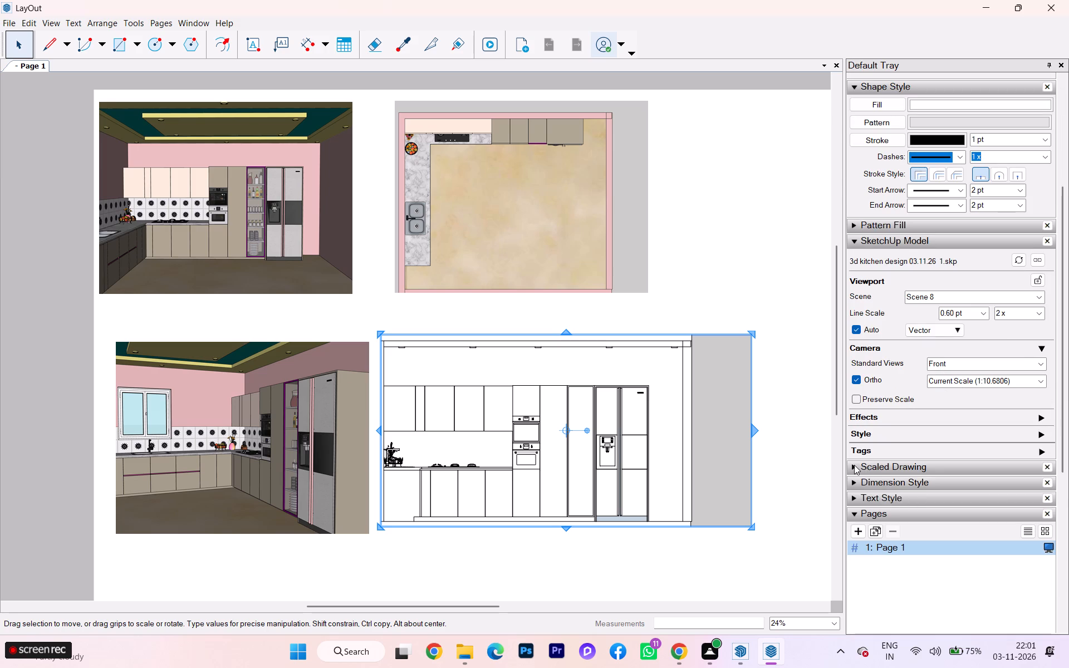
{"action": "left_click", "coordinate": [854, 465]}
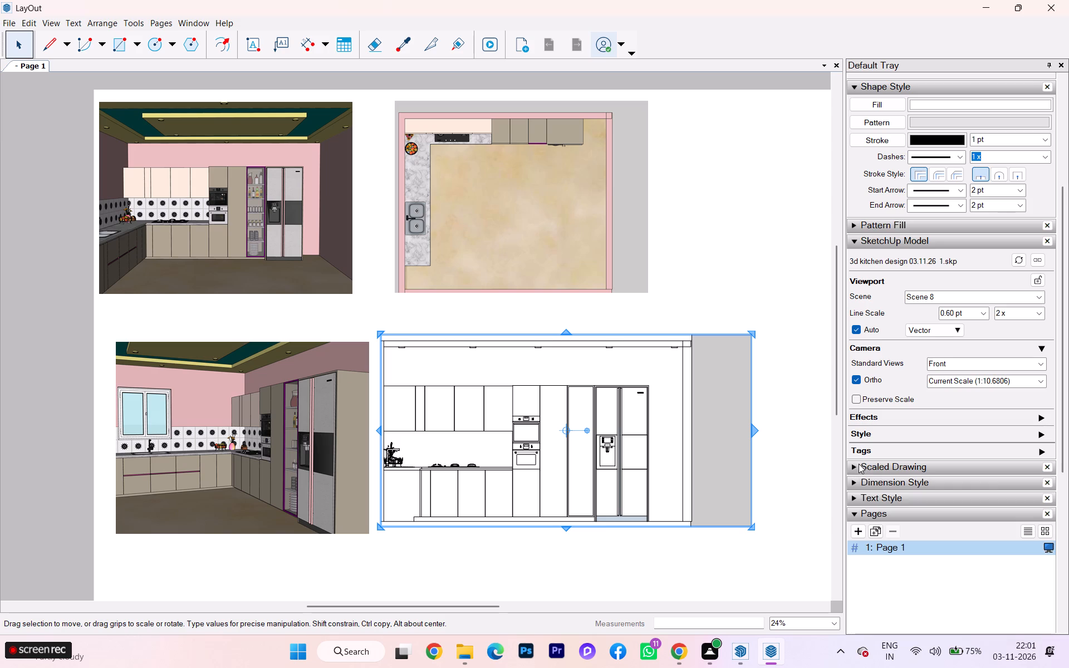
{"action": "left_click", "coordinate": [852, 499]}
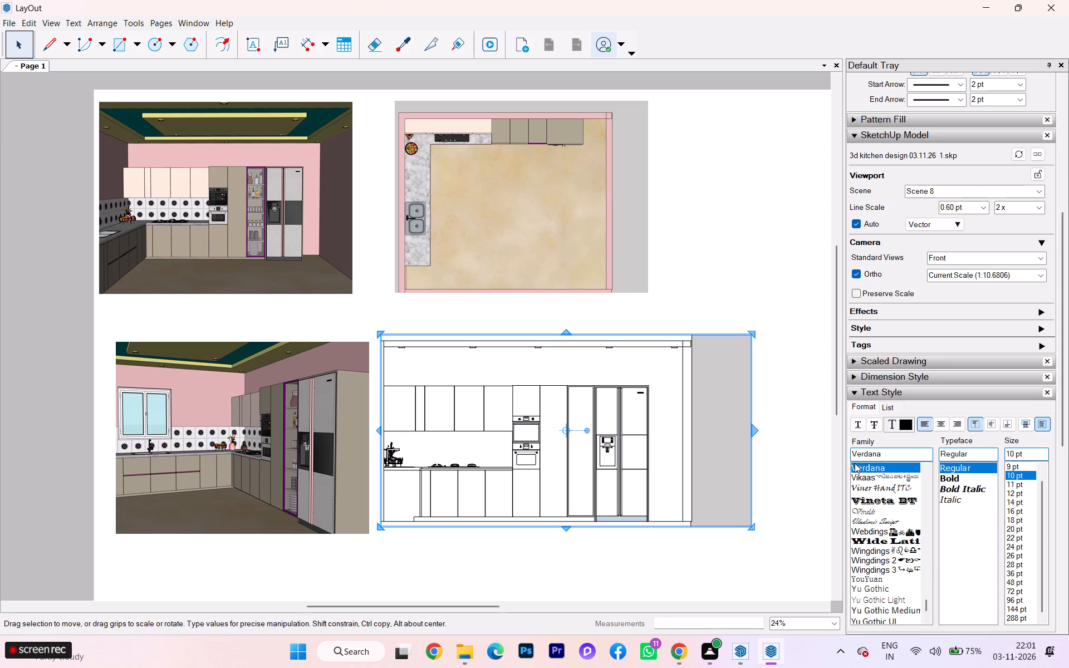
{"action": "left_click", "coordinate": [851, 392]}
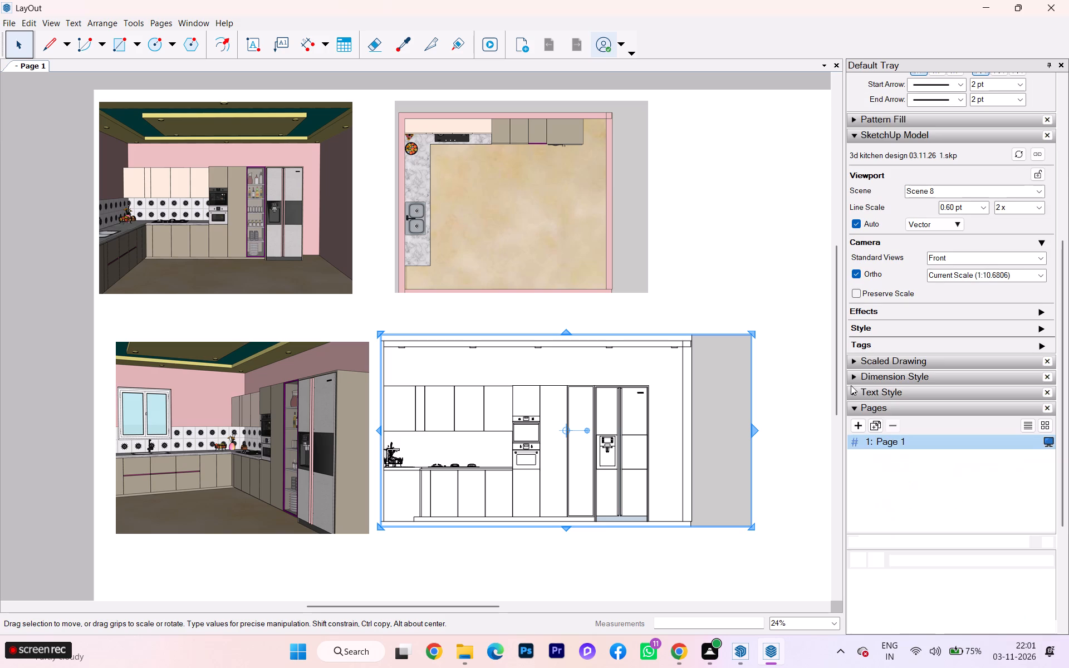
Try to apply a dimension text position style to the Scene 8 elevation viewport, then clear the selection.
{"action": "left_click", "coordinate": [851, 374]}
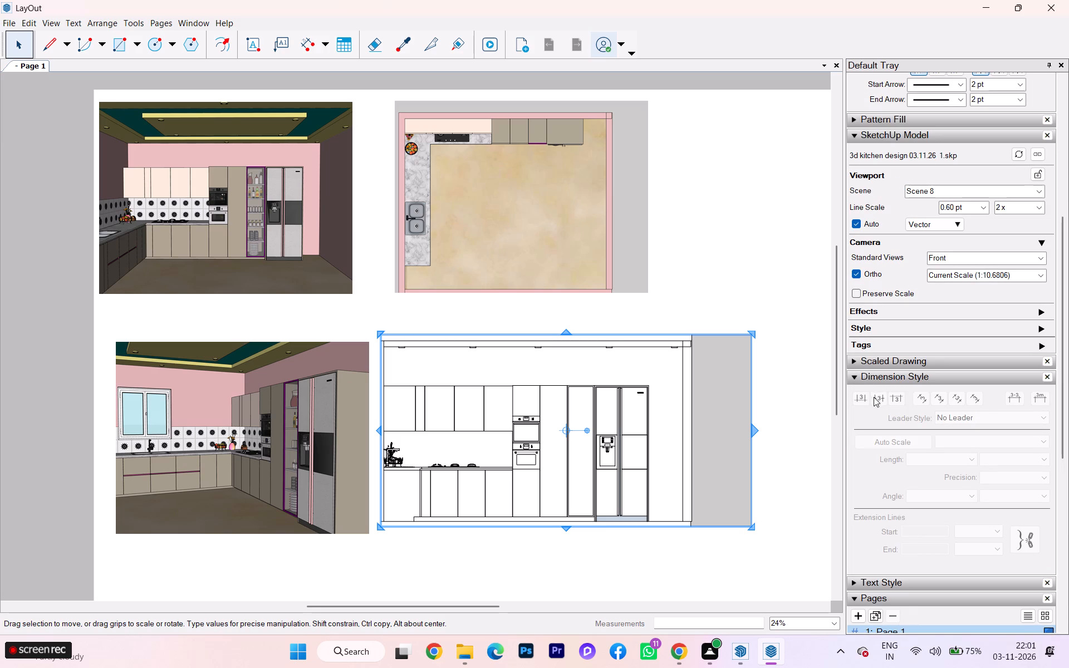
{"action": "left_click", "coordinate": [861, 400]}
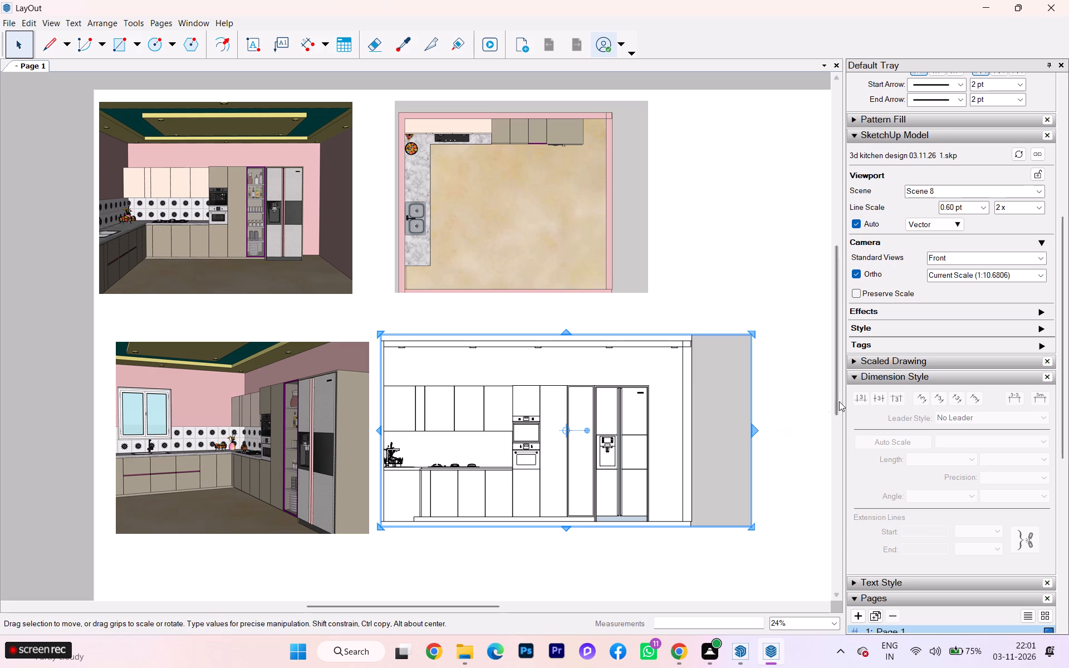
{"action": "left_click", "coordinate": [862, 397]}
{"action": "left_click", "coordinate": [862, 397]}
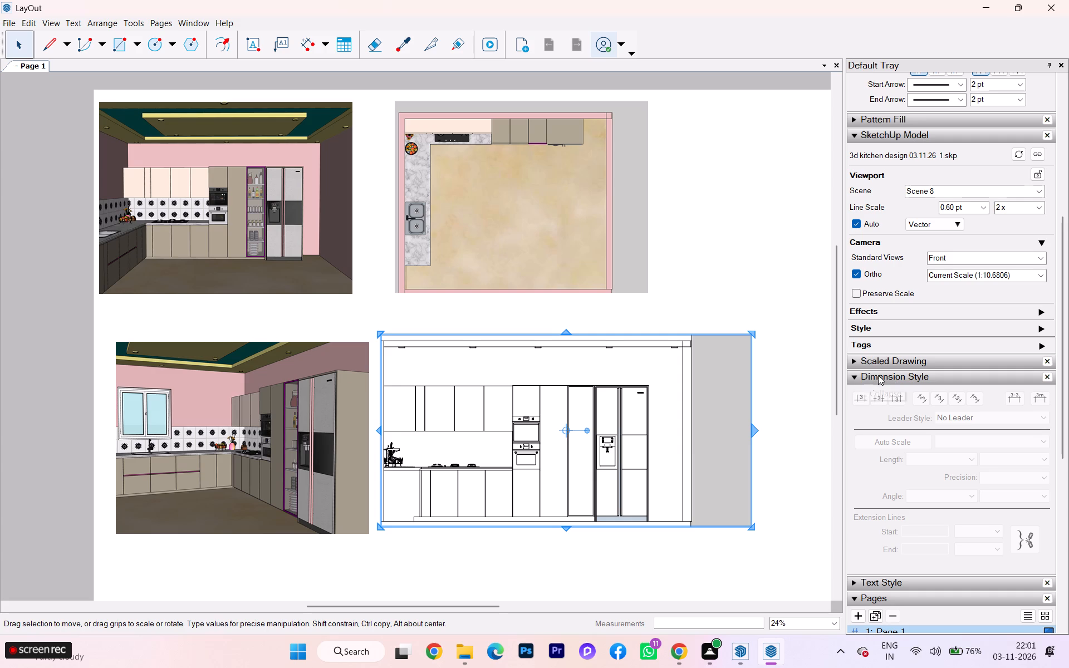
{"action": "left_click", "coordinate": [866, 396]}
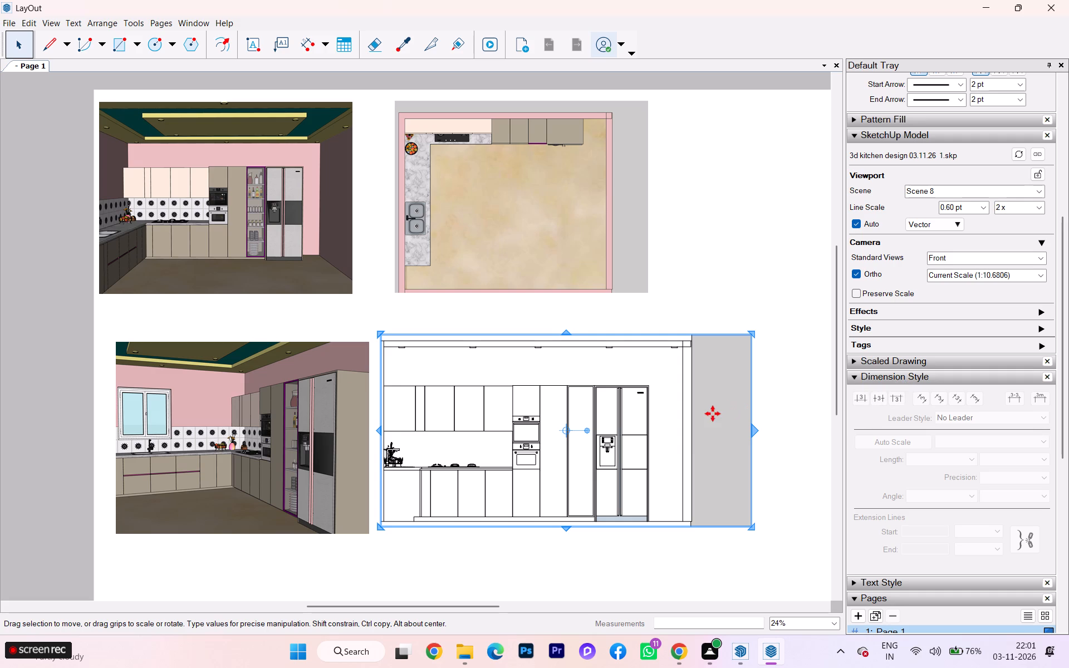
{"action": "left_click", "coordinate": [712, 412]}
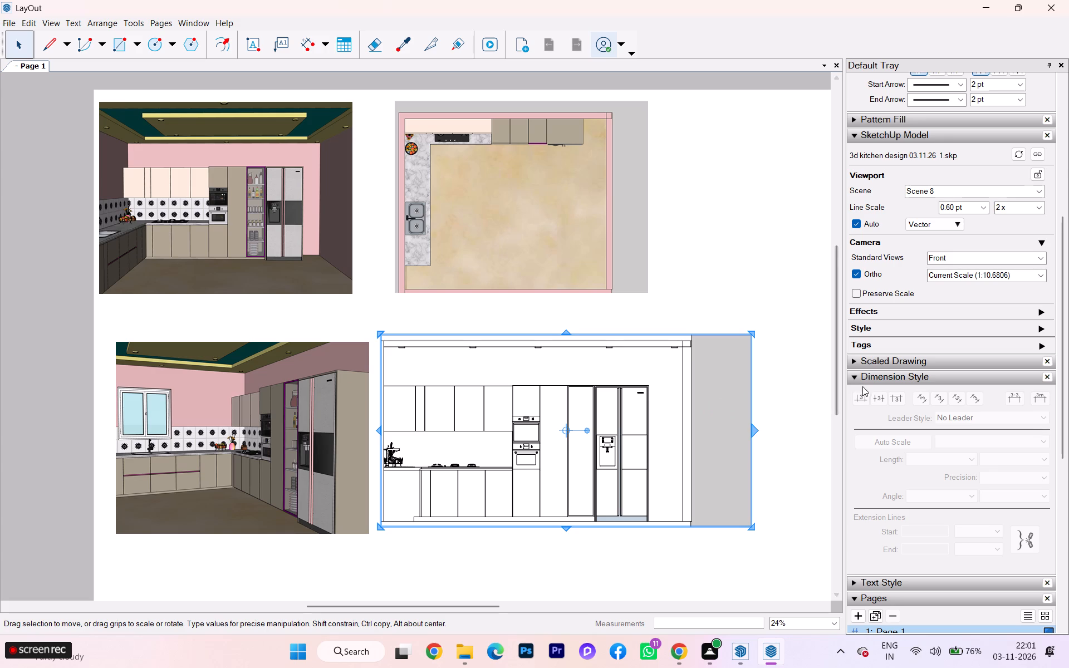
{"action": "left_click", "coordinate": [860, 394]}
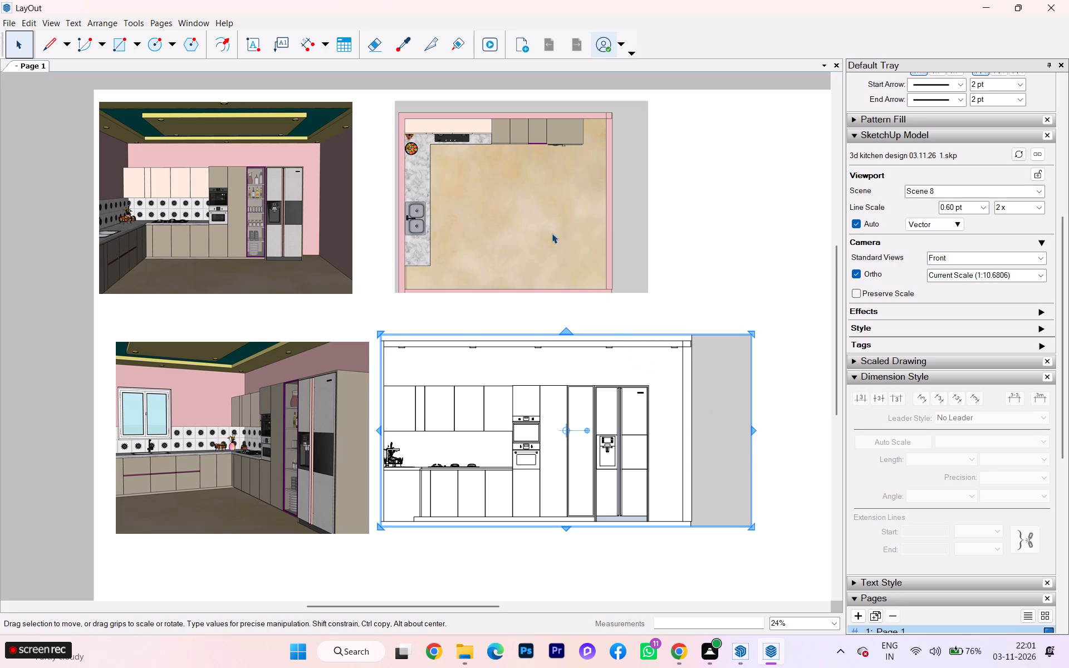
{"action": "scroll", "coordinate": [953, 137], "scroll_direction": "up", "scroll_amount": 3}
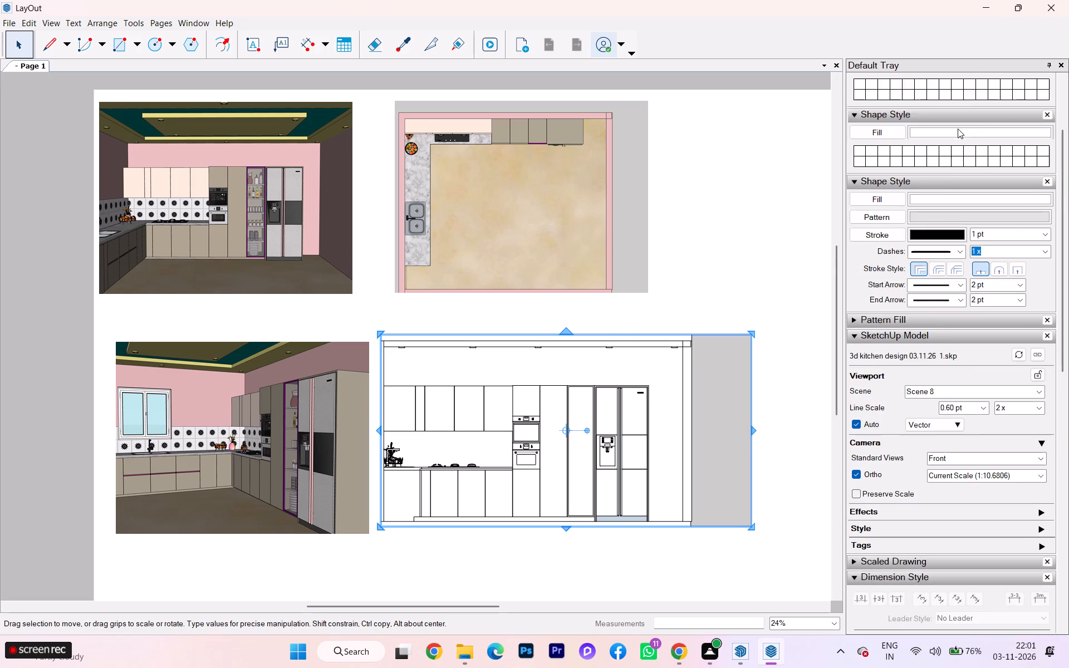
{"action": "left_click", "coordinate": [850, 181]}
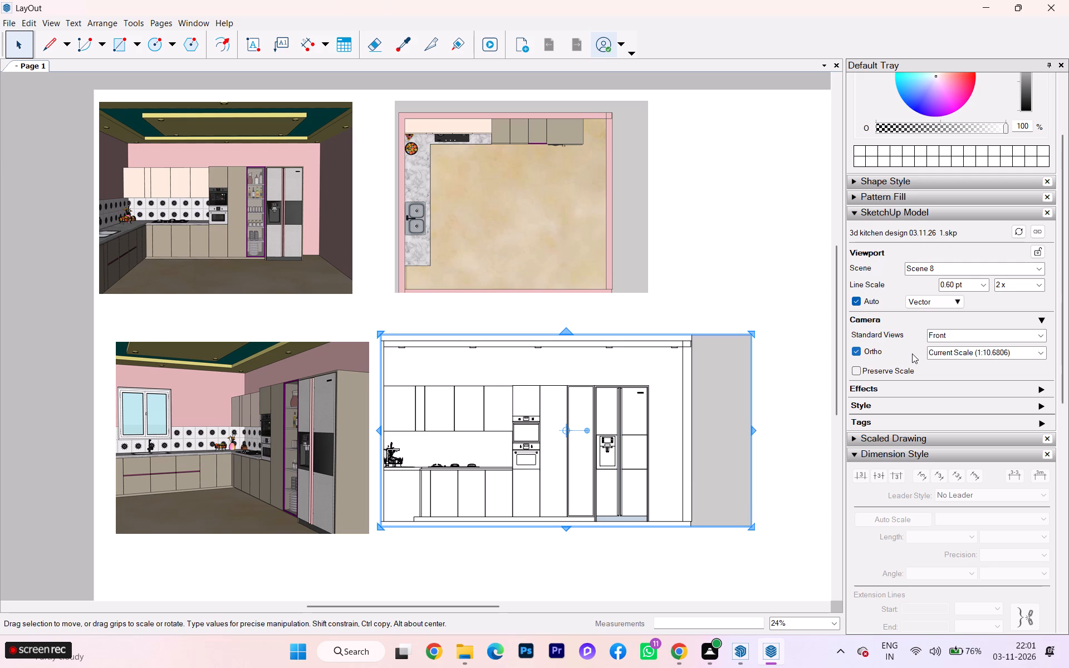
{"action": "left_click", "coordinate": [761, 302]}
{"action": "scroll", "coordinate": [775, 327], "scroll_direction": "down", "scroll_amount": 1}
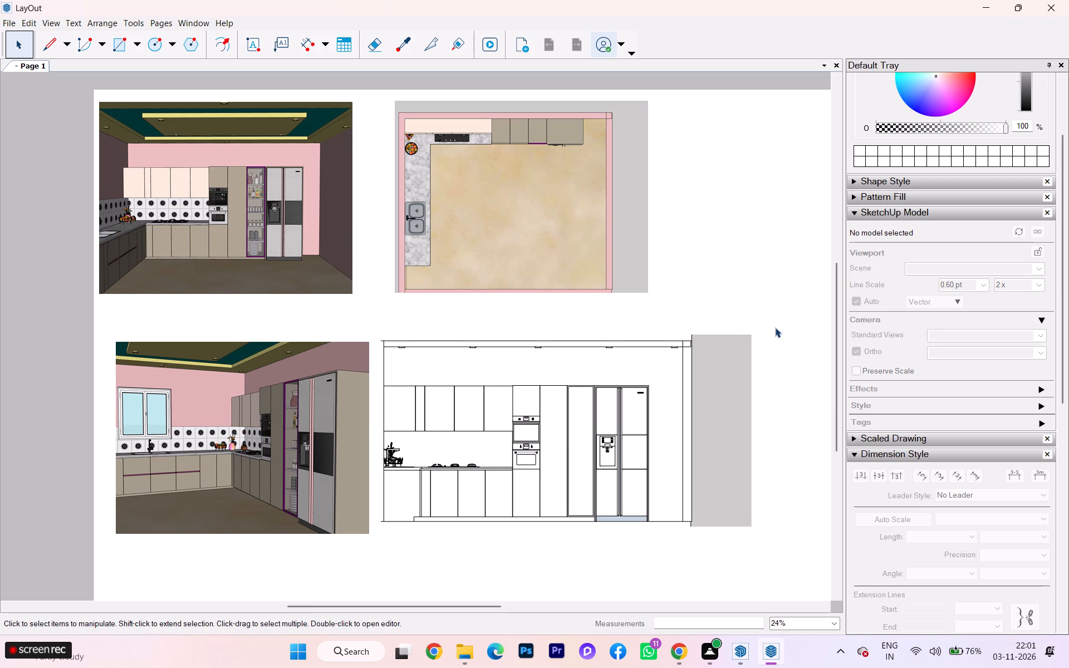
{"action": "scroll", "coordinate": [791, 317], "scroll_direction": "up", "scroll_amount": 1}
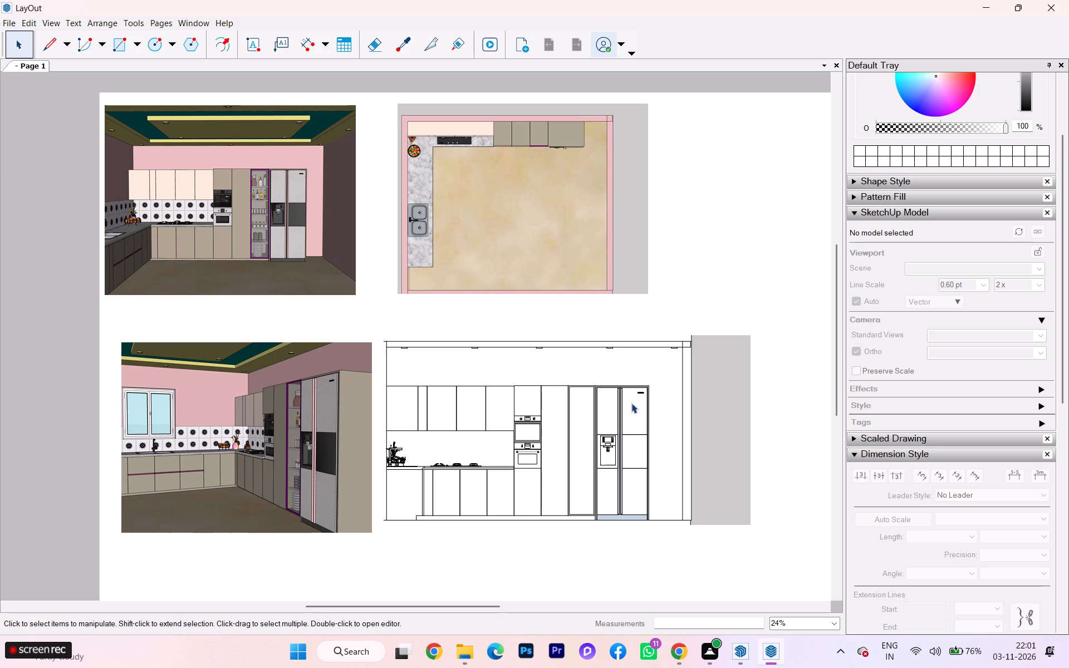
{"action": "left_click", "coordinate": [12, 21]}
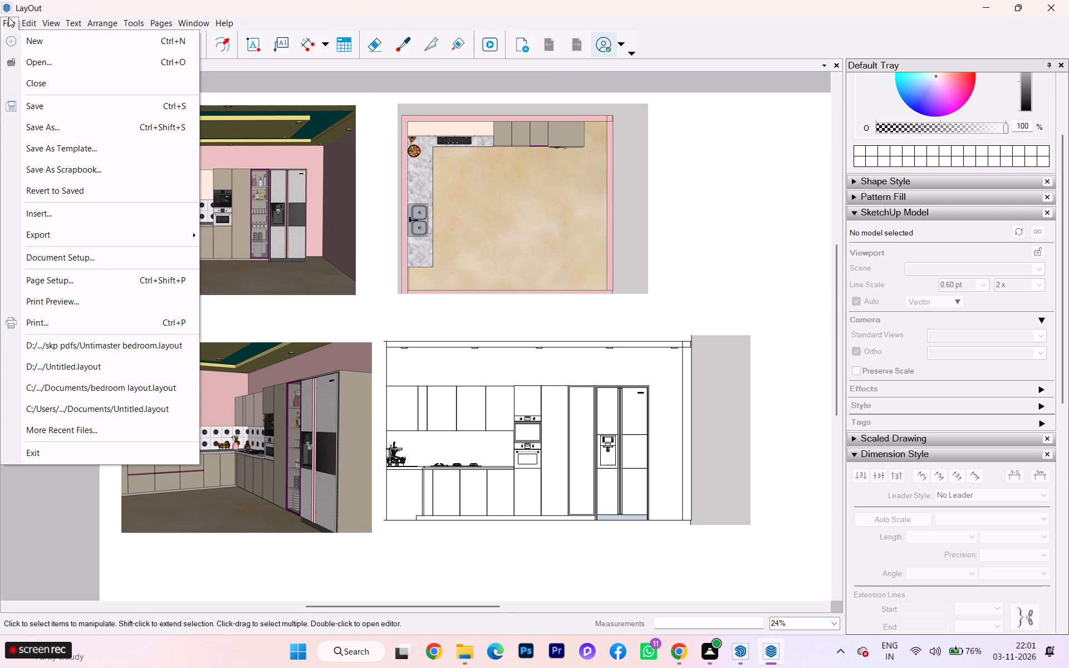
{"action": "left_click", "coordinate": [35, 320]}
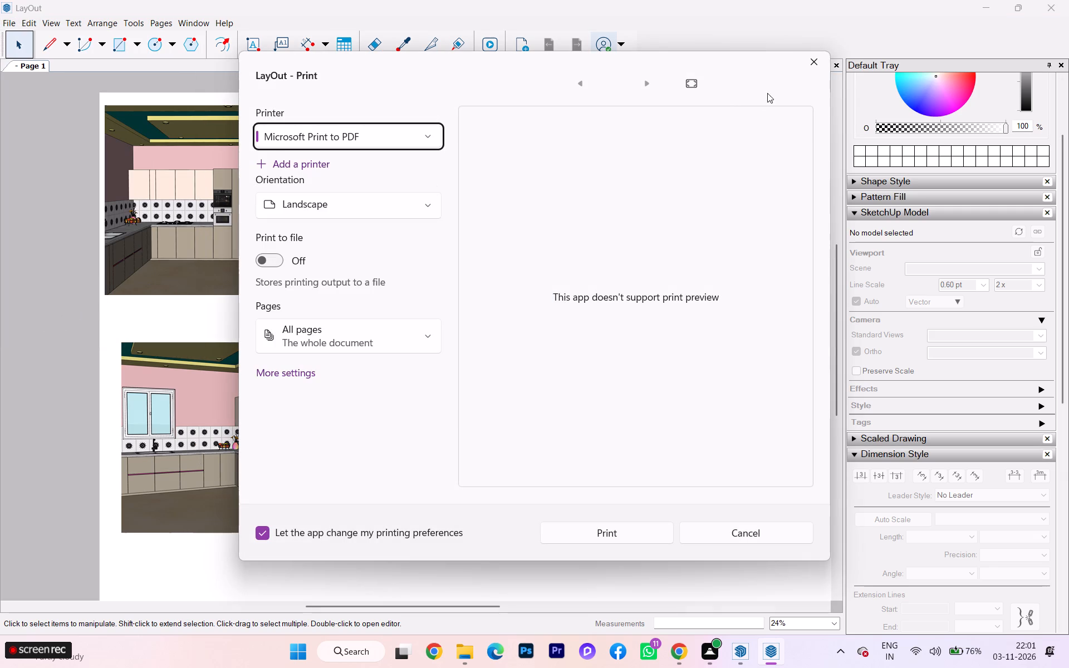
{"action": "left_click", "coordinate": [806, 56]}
Start a PDF export of the document and browse to the skp pdfs folder inside internship files.
{"action": "left_click", "coordinate": [7, 21]}
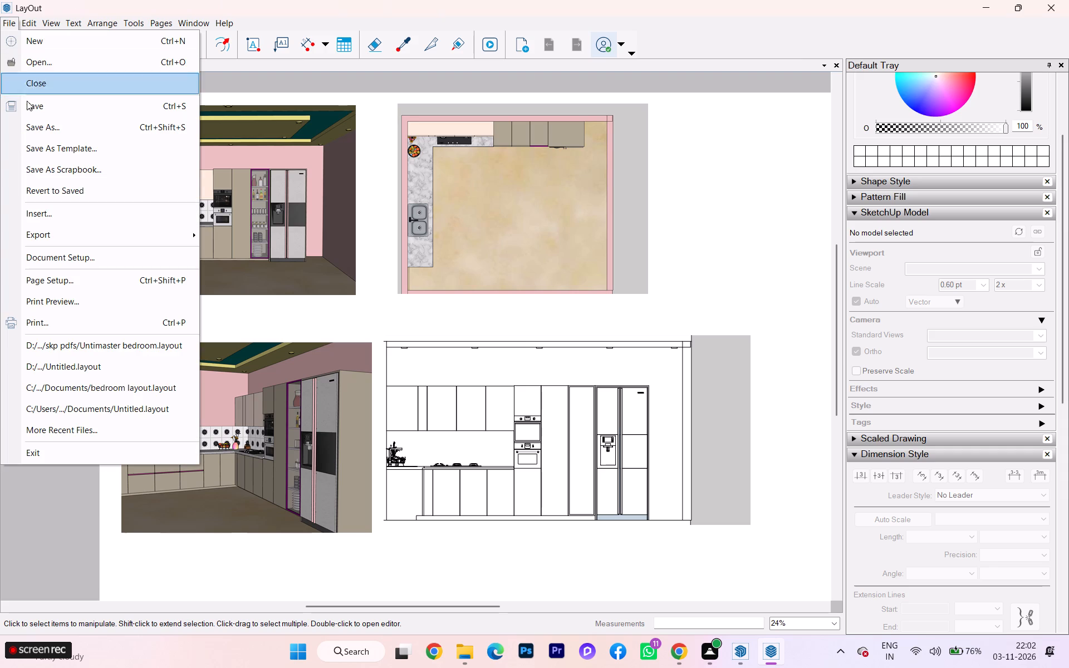
{"action": "left_click", "coordinate": [33, 231]}
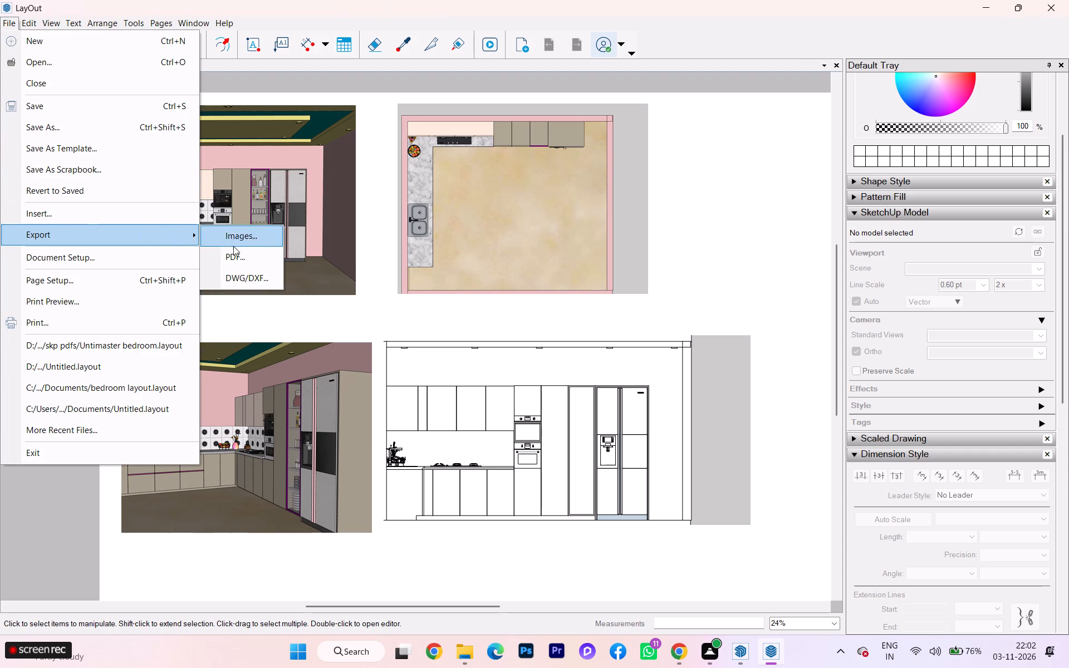
{"action": "left_click", "coordinate": [234, 252]}
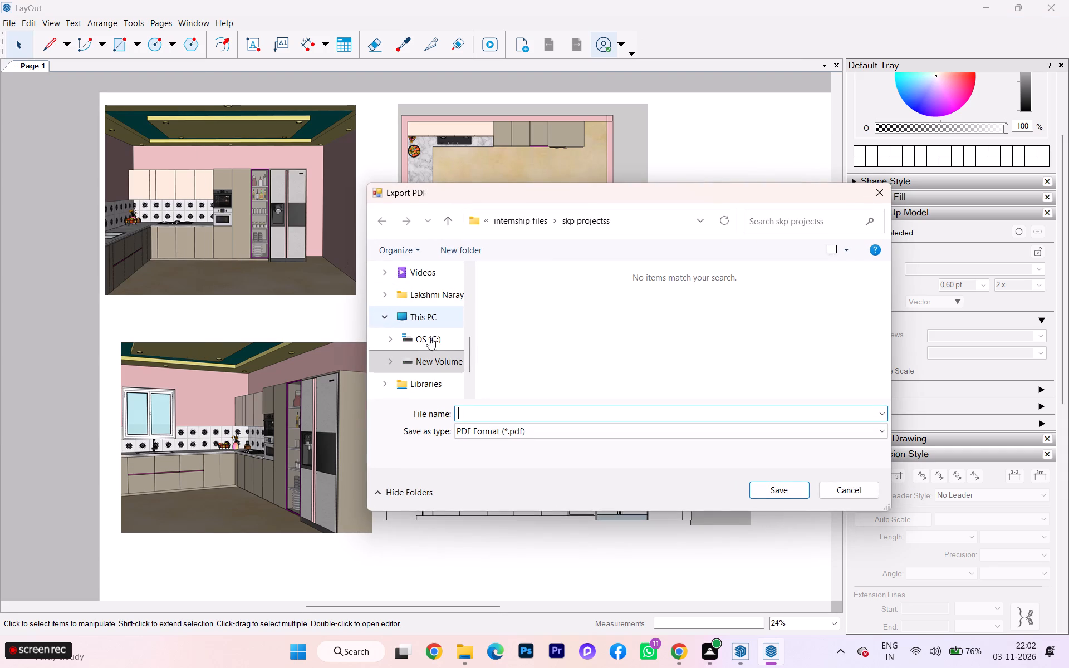
{"action": "left_click", "coordinate": [538, 215]}
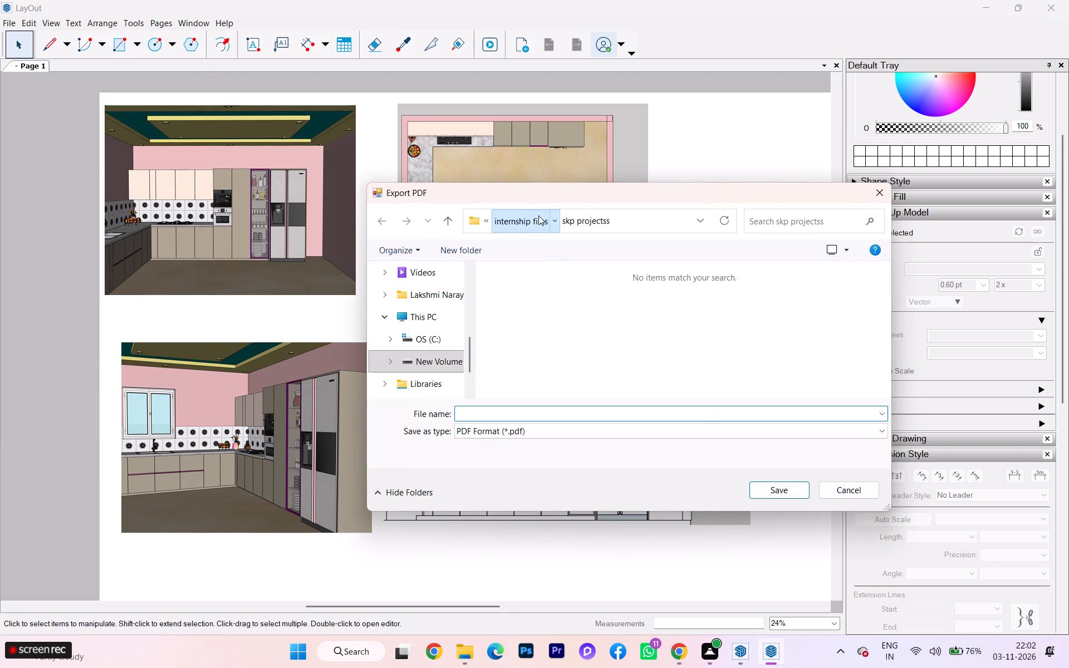
{"action": "double_click", "coordinate": [554, 310]}
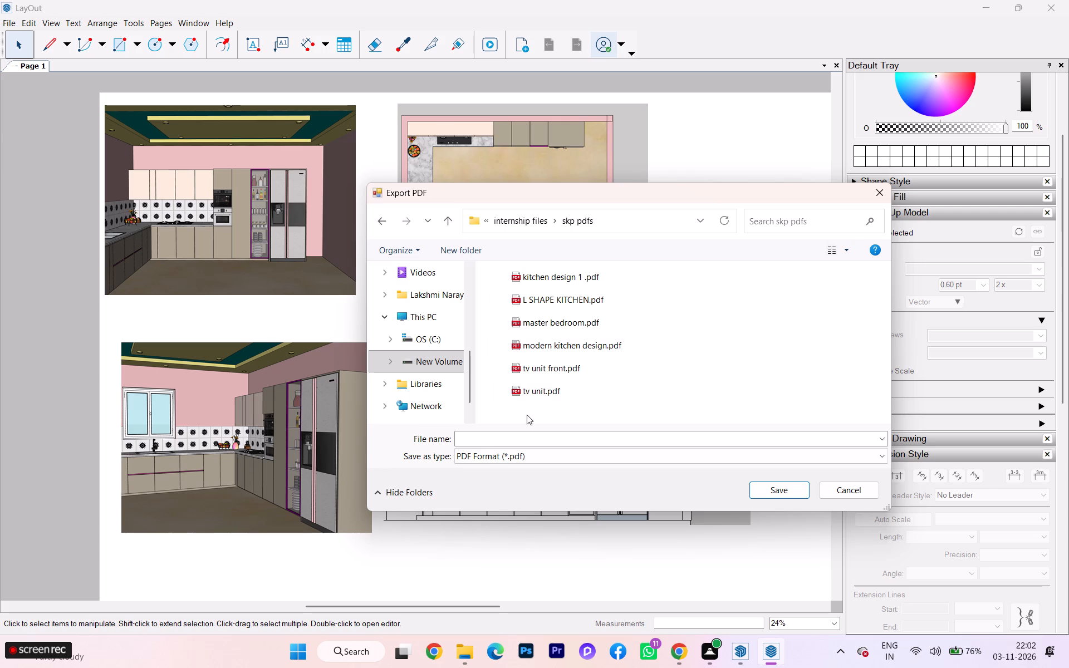
Name the PDF "kitchen pdf 03.11.26.pdf" and export all pages with JPEG compression, PDF layers and viewer display enabled.
{"action": "left_click", "coordinate": [485, 440]}
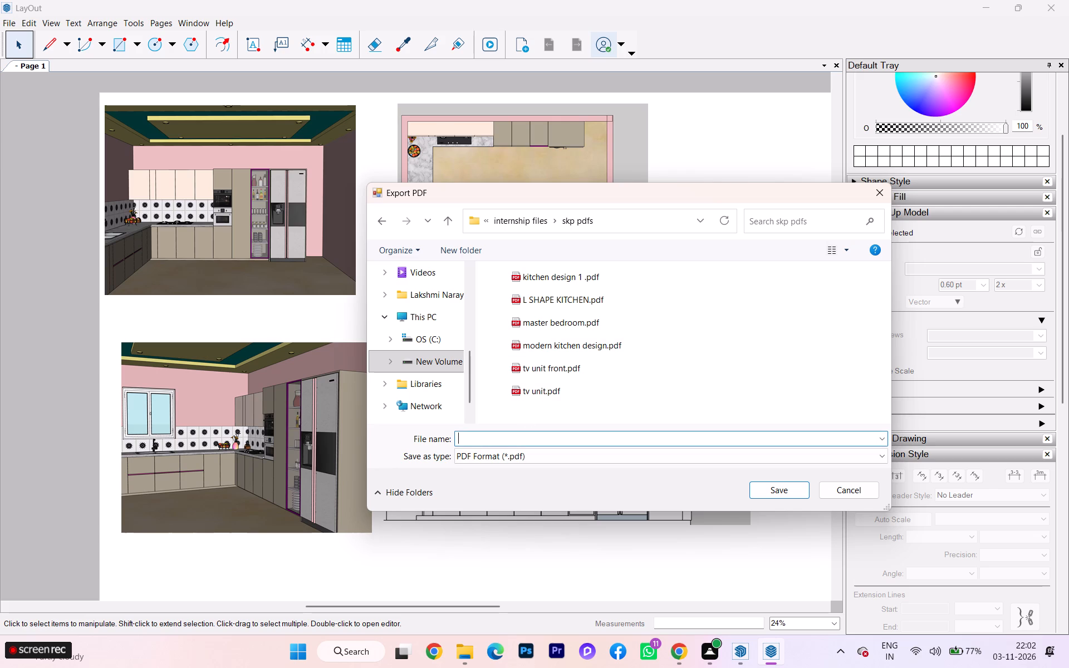
{"action": "type", "text": "kitchen pdf"}
{"action": "key", "text": "period"}
{"action": "key", "text": "BackSpace"}
{"action": "key", "text": "space"}
{"action": "type", "text": "03.110"}
{"action": "key", "text": "BackSpace"}
{"action": "type", "text": ".26"}
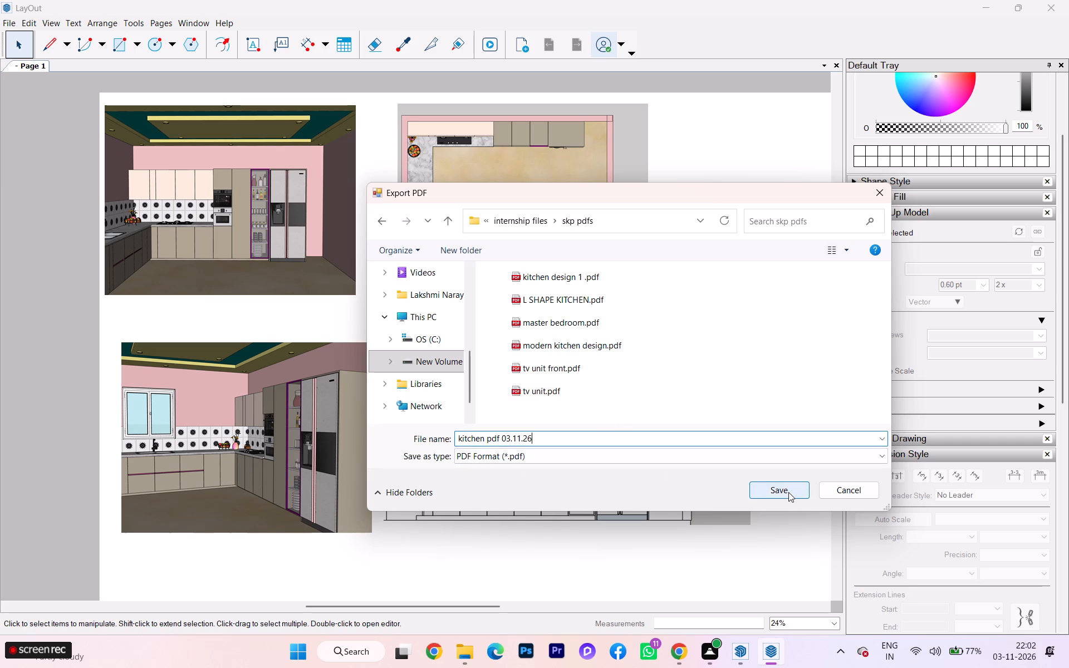
{"action": "key", "text": "comma"}
{"action": "key", "text": "BackSpace"}
{"action": "type", "text": ".pdf"}
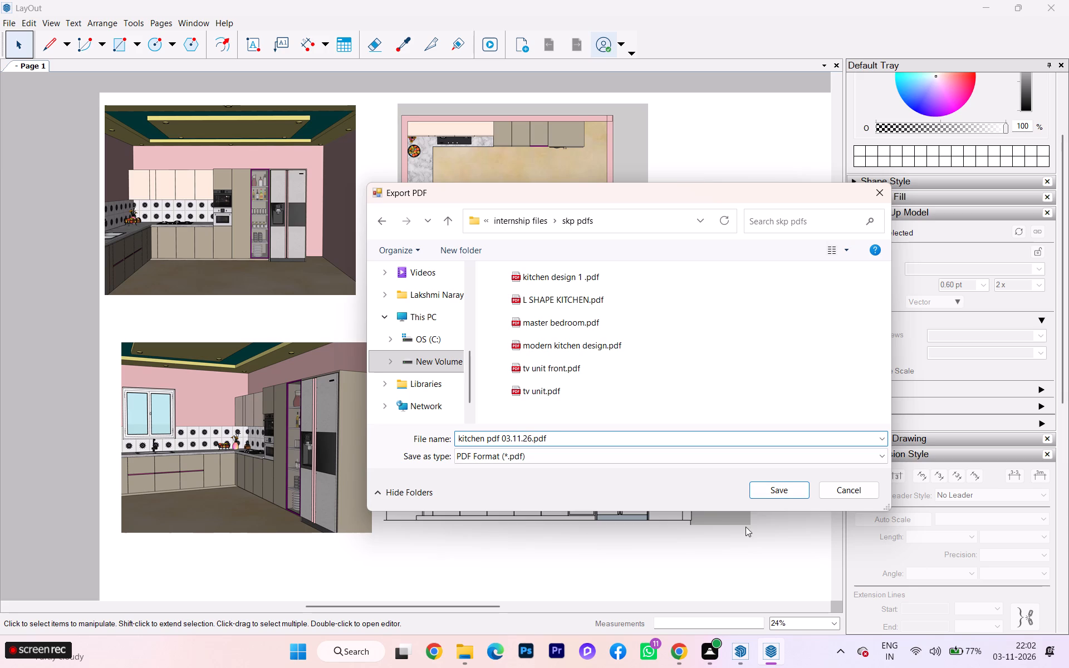
{"action": "left_click", "coordinate": [788, 484]}
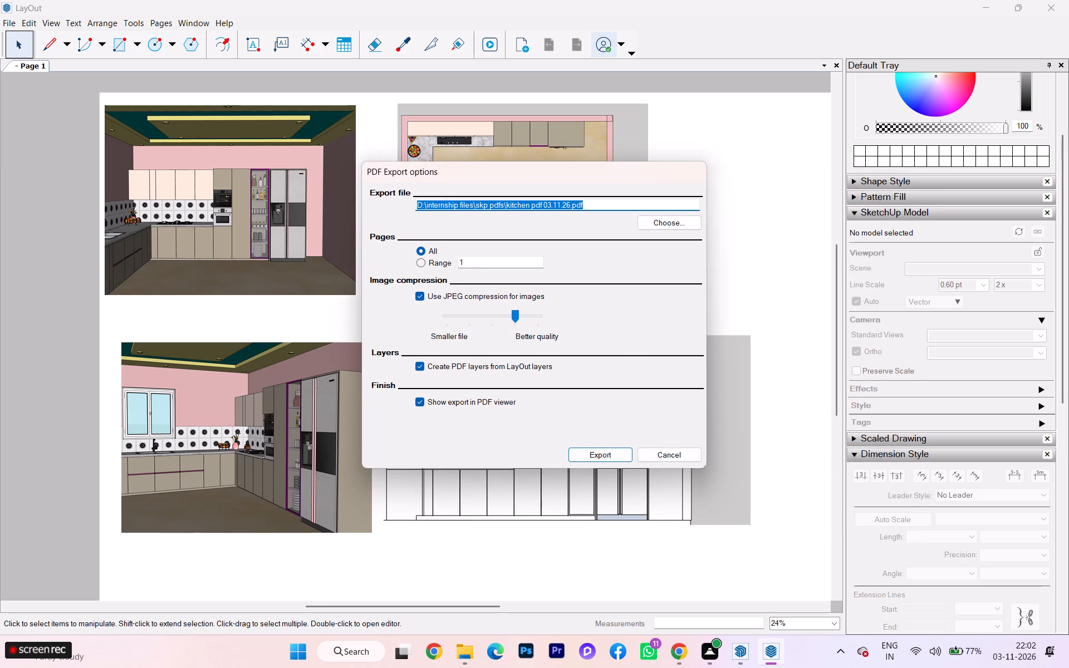
{"action": "left_click", "coordinate": [603, 454]}
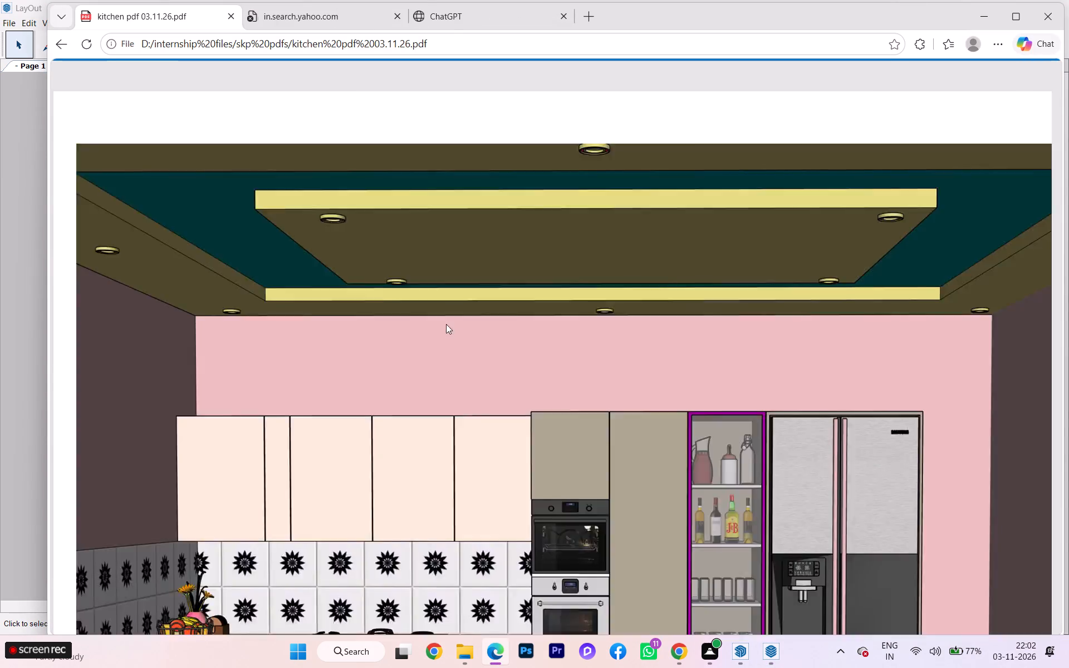
Examine the exported kitchen PDF in the browser, comparing the perspective, plan and elevation views across the page.
{"action": "scroll", "coordinate": [418, 366], "scroll_direction": "down", "scroll_amount": 2}
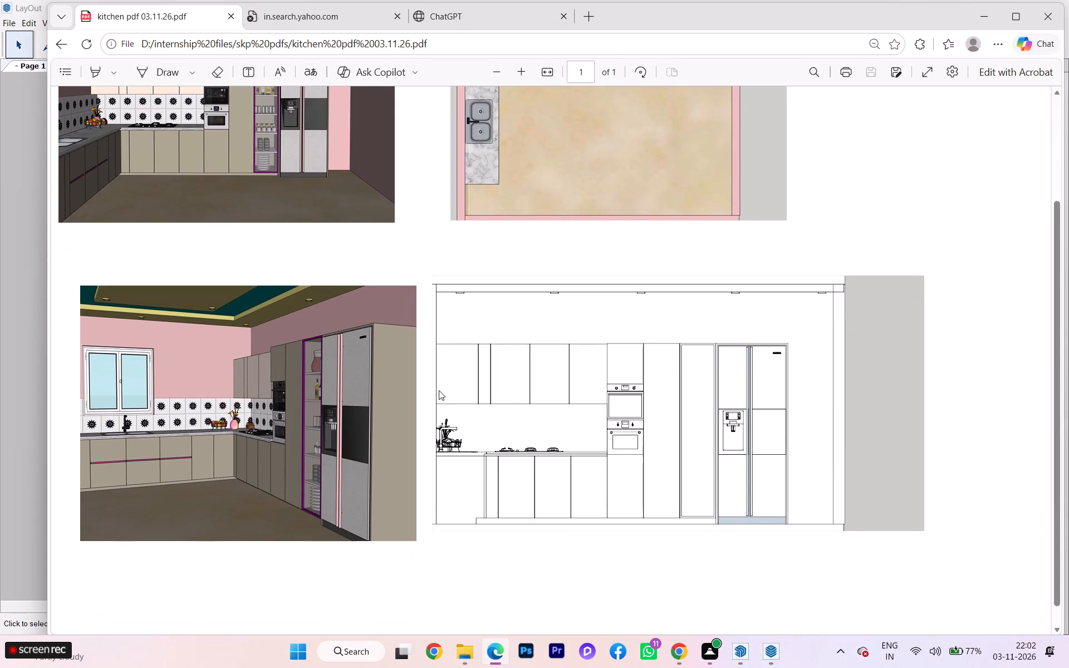
{"action": "scroll", "coordinate": [439, 390], "scroll_direction": "down", "scroll_amount": 4}
{"action": "scroll", "coordinate": [440, 394], "scroll_direction": "up", "scroll_amount": 6}
{"action": "scroll", "coordinate": [441, 395], "scroll_direction": "down", "scroll_amount": 2}
{"action": "scroll", "coordinate": [441, 395], "scroll_direction": "up", "scroll_amount": 3}
{"action": "scroll", "coordinate": [458, 278], "scroll_direction": "up", "scroll_amount": 4}
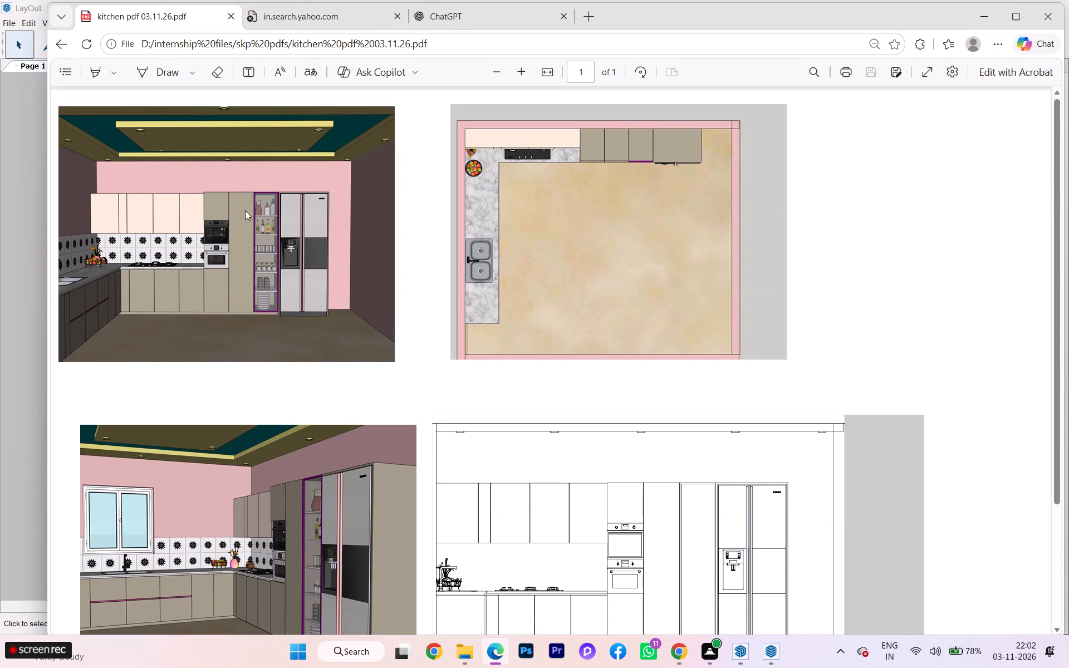
{"action": "scroll", "coordinate": [245, 210], "scroll_direction": "up", "scroll_amount": 1}
{"action": "scroll", "coordinate": [322, 235], "scroll_direction": "down", "scroll_amount": 2}
{"action": "scroll", "coordinate": [394, 243], "scroll_direction": "down", "scroll_amount": 3}
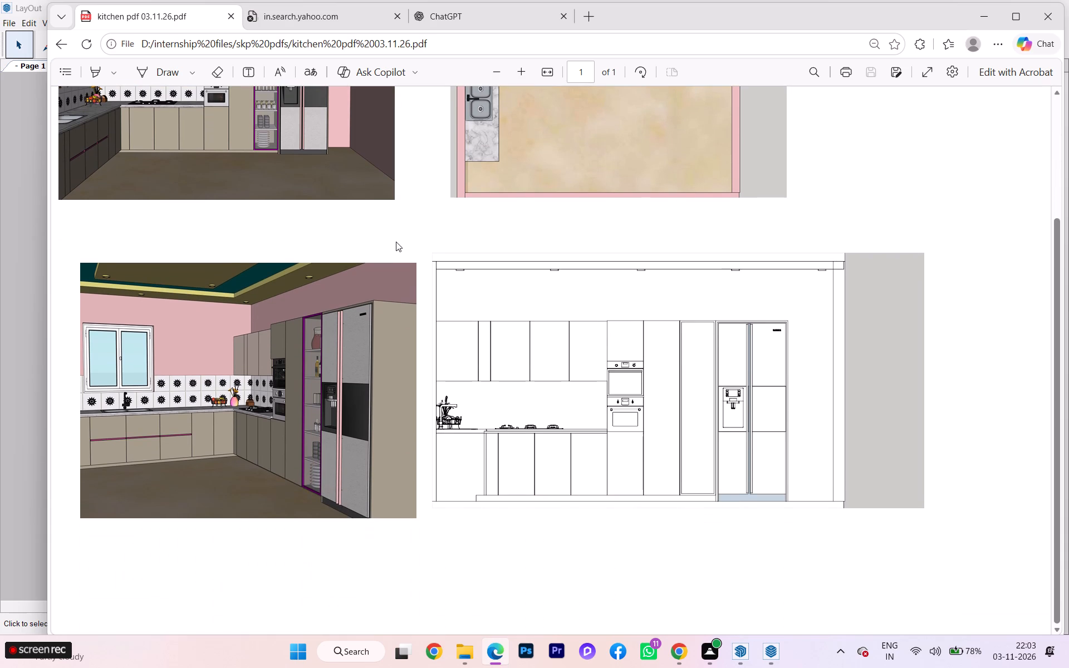
{"action": "scroll", "coordinate": [400, 243], "scroll_direction": "up", "scroll_amount": 5}
{"action": "scroll", "coordinate": [401, 242], "scroll_direction": "down", "scroll_amount": 10}
{"action": "scroll", "coordinate": [411, 252], "scroll_direction": "up", "scroll_amount": 4}
{"action": "scroll", "coordinate": [415, 247], "scroll_direction": "down", "scroll_amount": 2}
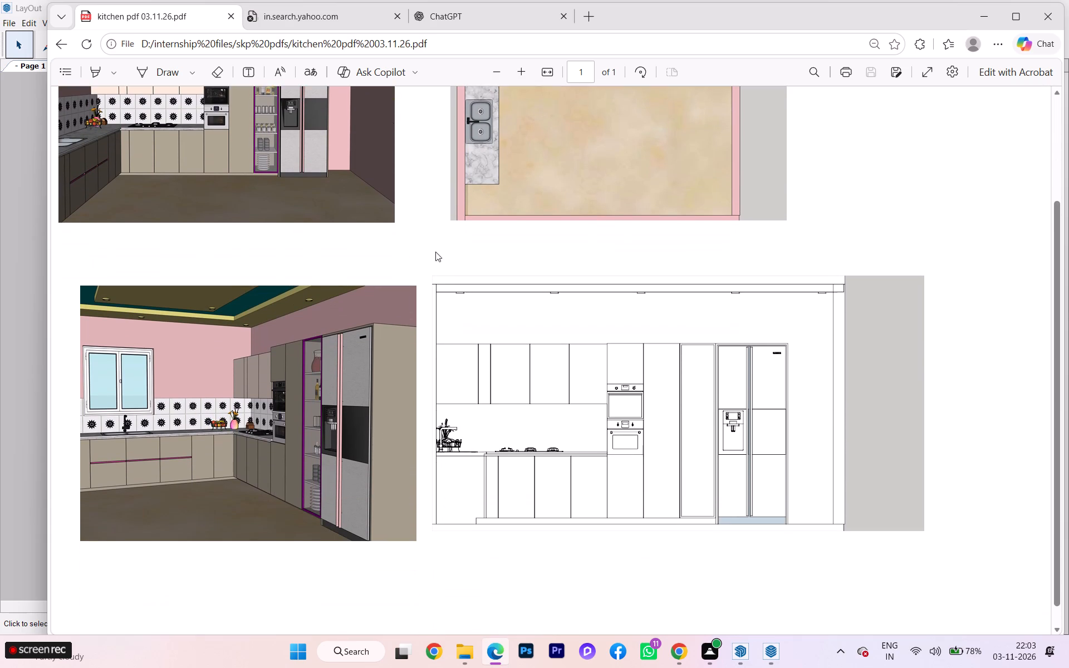
{"action": "scroll", "coordinate": [435, 252], "scroll_direction": "down", "scroll_amount": 4}
{"action": "scroll", "coordinate": [447, 261], "scroll_direction": "up", "scroll_amount": 1}
{"action": "scroll", "coordinate": [447, 261], "scroll_direction": "down", "scroll_amount": 1}
{"action": "scroll", "coordinate": [449, 264], "scroll_direction": "up", "scroll_amount": 3}
{"action": "scroll", "coordinate": [455, 264], "scroll_direction": "down", "scroll_amount": 2}
{"action": "scroll", "coordinate": [456, 263], "scroll_direction": "up", "scroll_amount": 2}
{"action": "scroll", "coordinate": [509, 197], "scroll_direction": "up", "scroll_amount": 2}
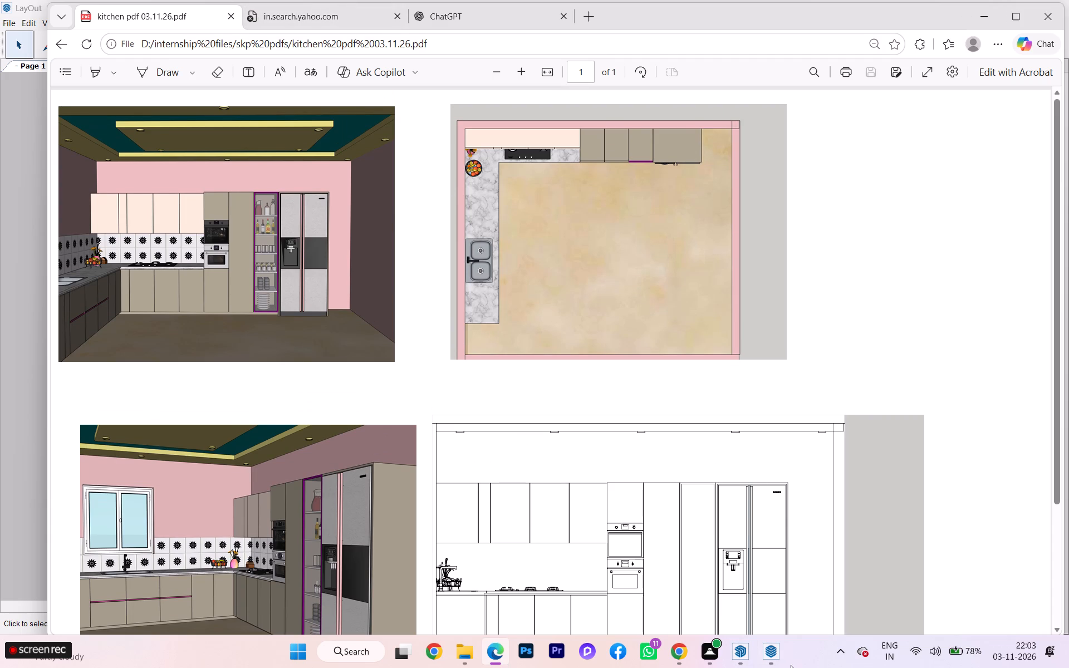
Return to LayOut and move the Scene 8 elevation viewport right and down, leaving a gap beside the lower perspective viewport.
{"action": "left_click", "coordinate": [730, 586]}
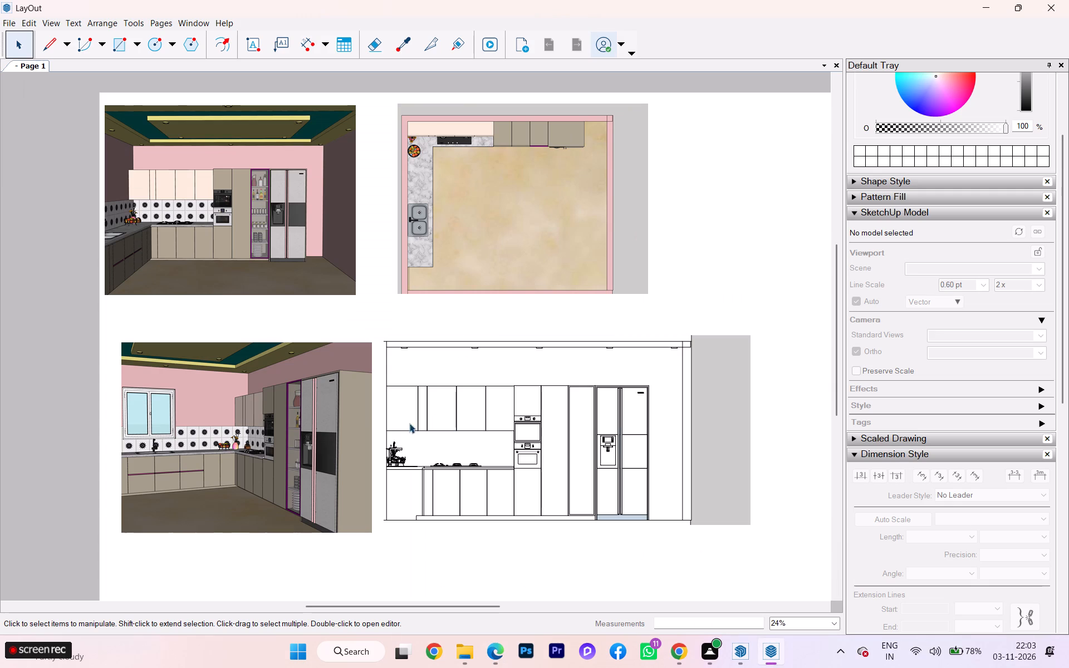
{"action": "left_click", "coordinate": [300, 428]}
{"action": "left_click", "coordinate": [655, 438]}
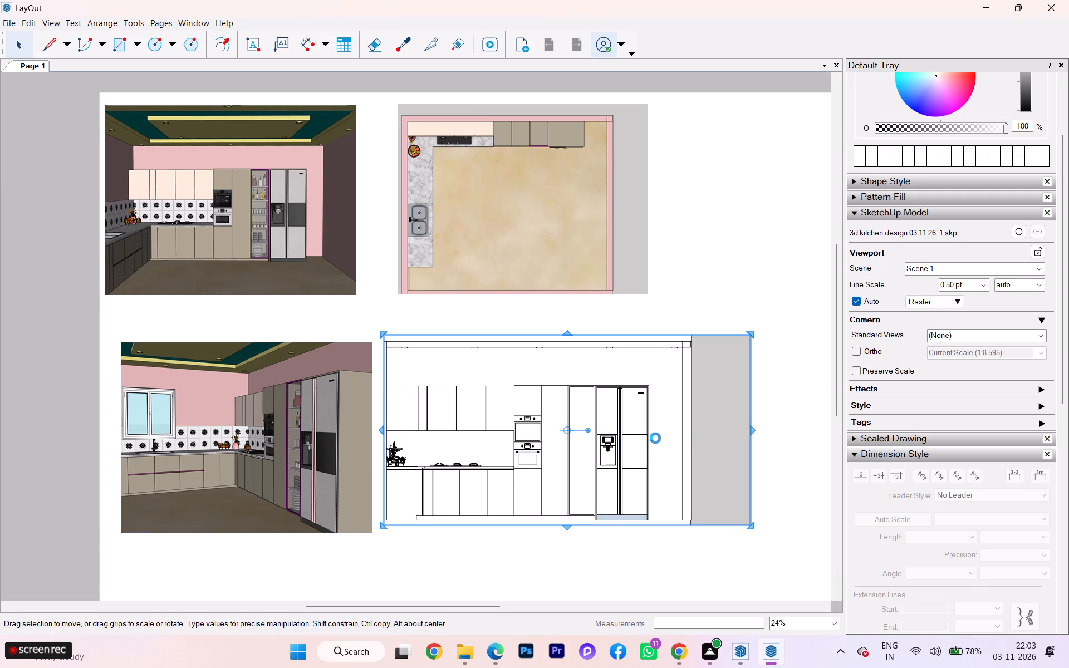
{"action": "key", "text": "m"}
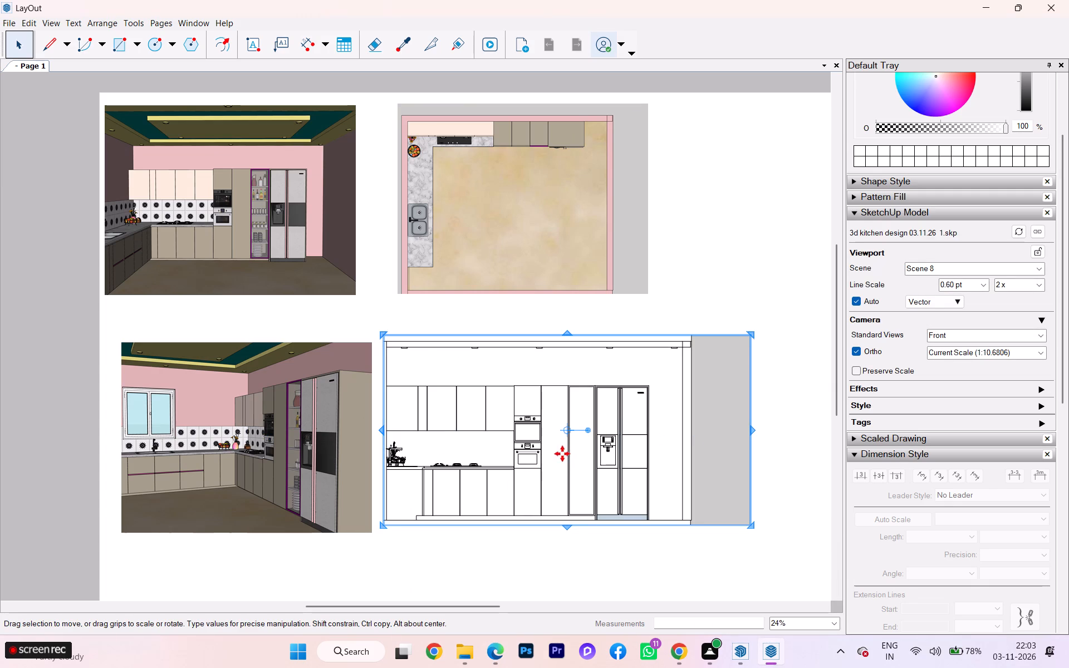
{"action": "left_click_drag", "start_coordinate": [561, 453], "coordinate": [616, 458]}
{"action": "left_click_drag", "start_coordinate": [617, 460], "coordinate": [614, 502]}
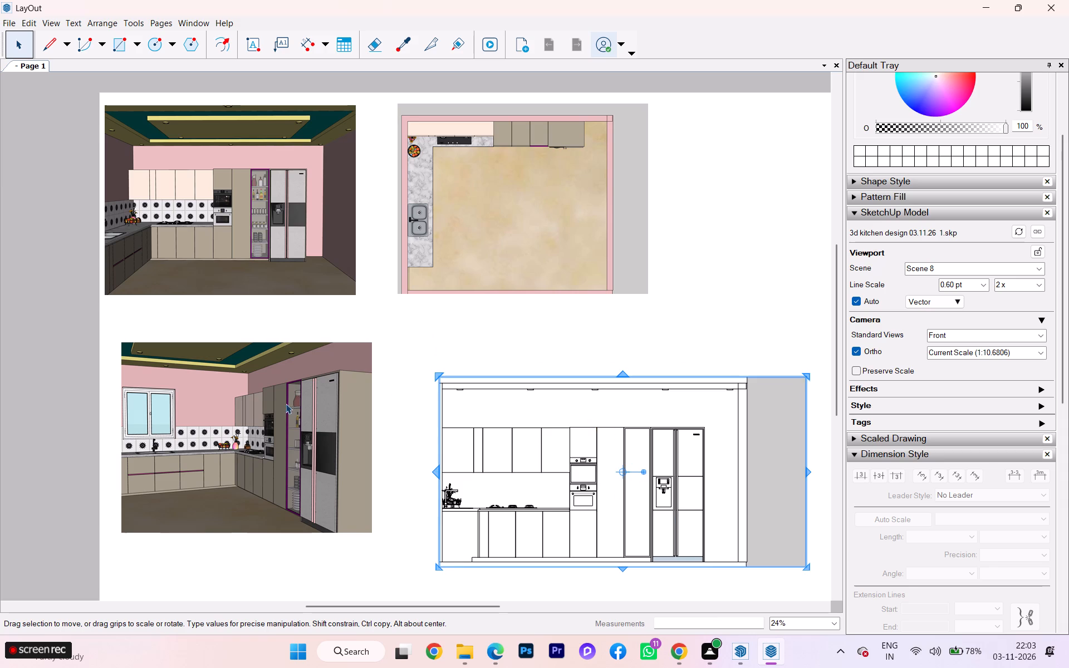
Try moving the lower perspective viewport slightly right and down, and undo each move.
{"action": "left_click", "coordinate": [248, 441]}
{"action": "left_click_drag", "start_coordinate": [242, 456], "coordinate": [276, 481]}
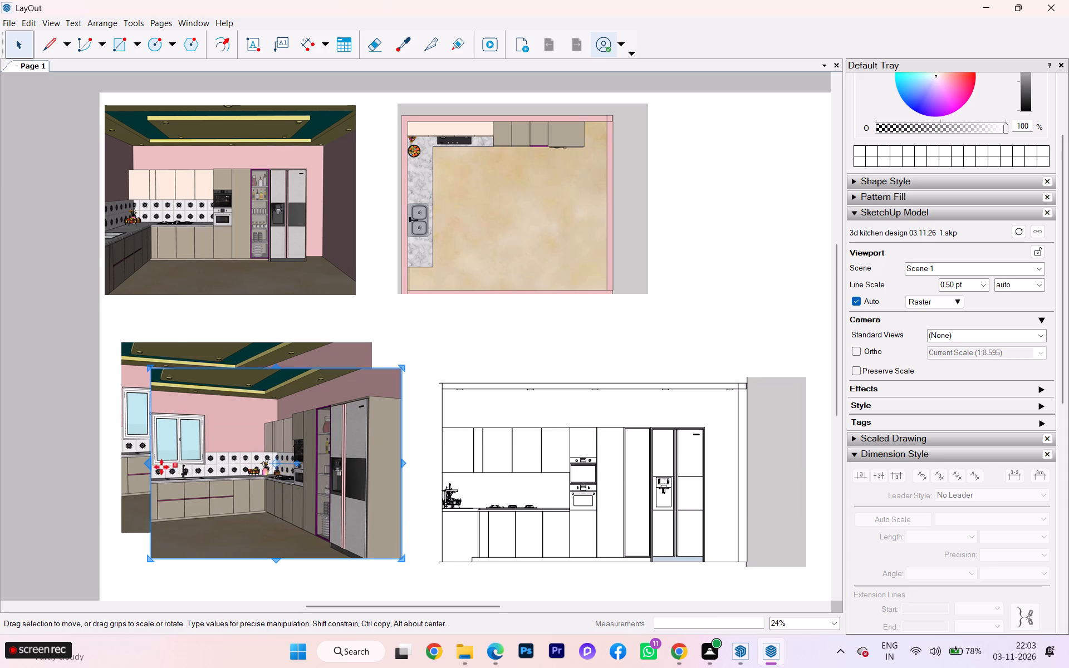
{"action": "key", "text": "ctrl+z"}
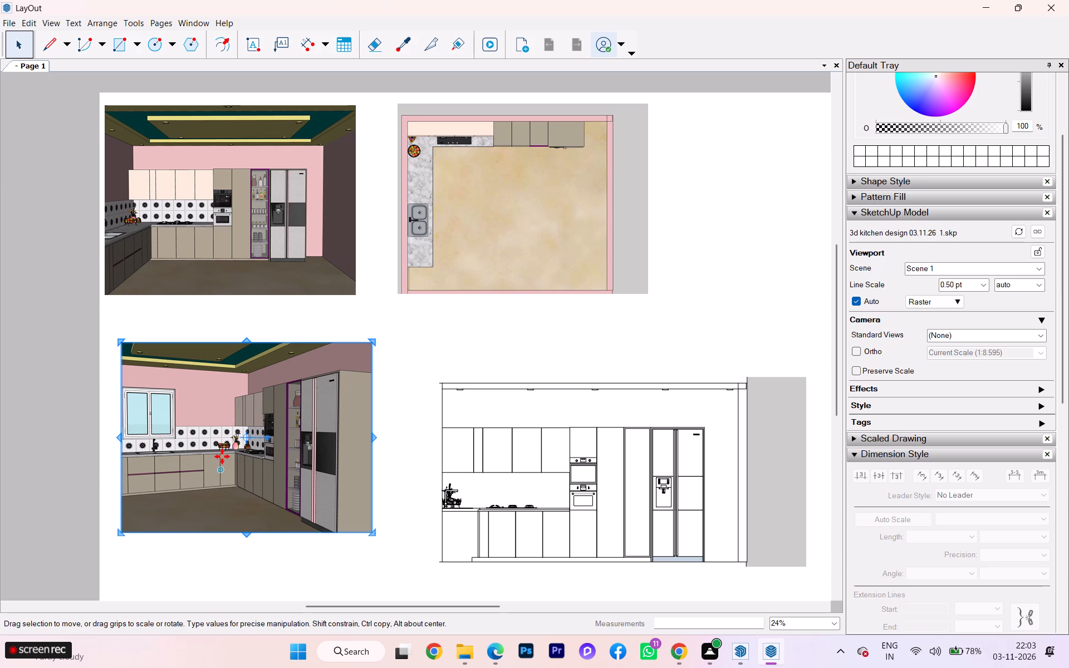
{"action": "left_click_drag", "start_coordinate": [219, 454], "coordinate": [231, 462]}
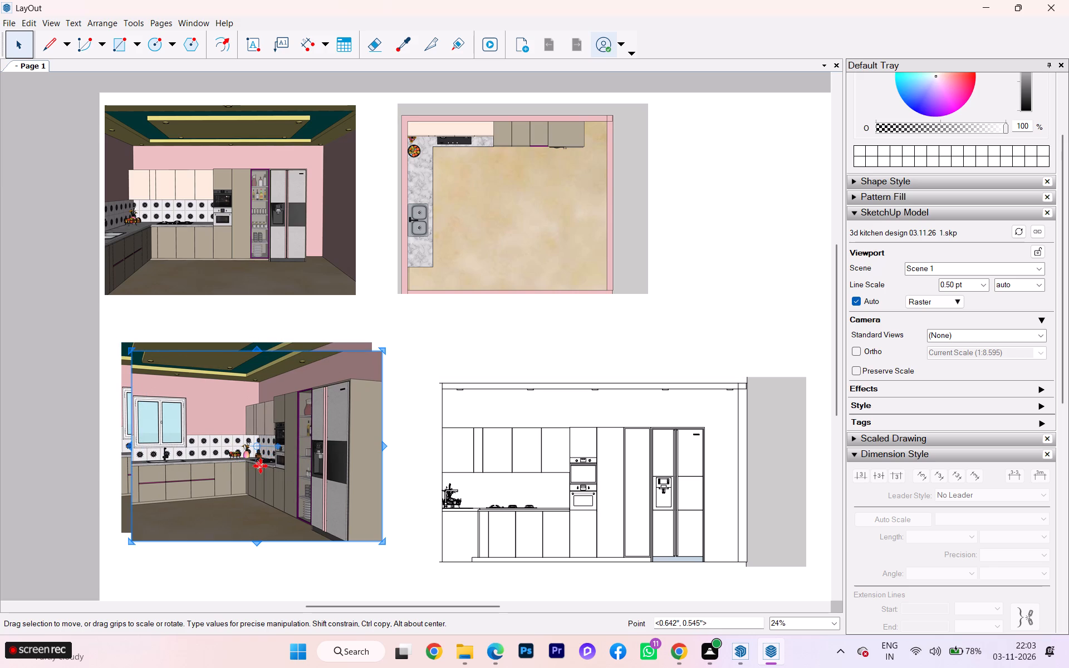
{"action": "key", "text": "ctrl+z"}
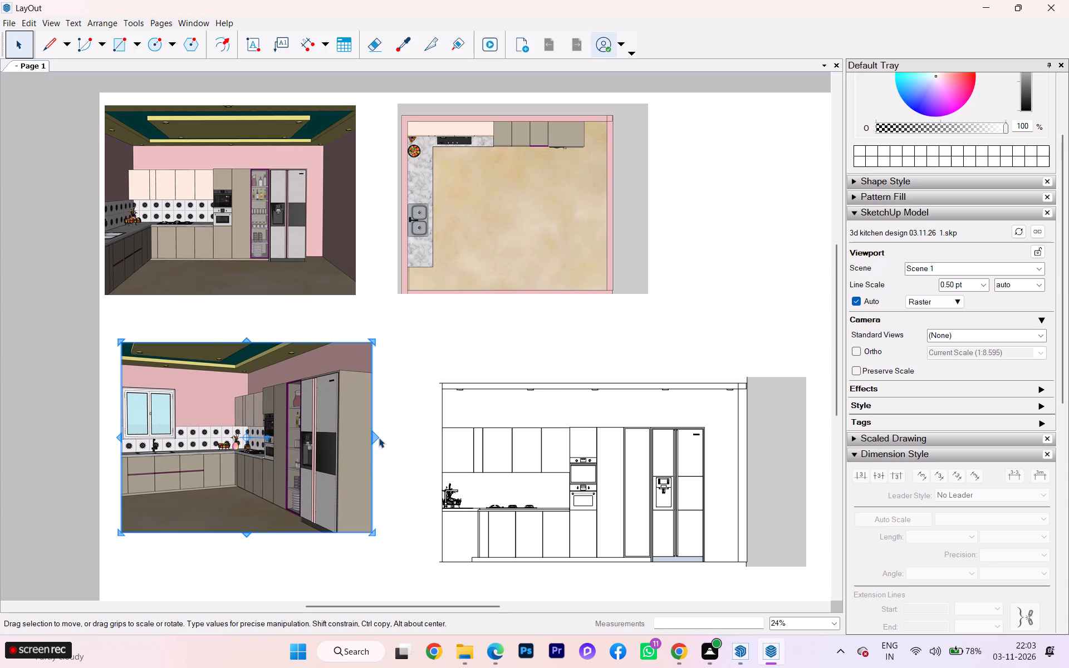
Widen the lower perspective viewport's frame on both sides, extending its right edge close to the elevation viewport.
{"action": "left_click_drag", "start_coordinate": [376, 435], "coordinate": [418, 444]}
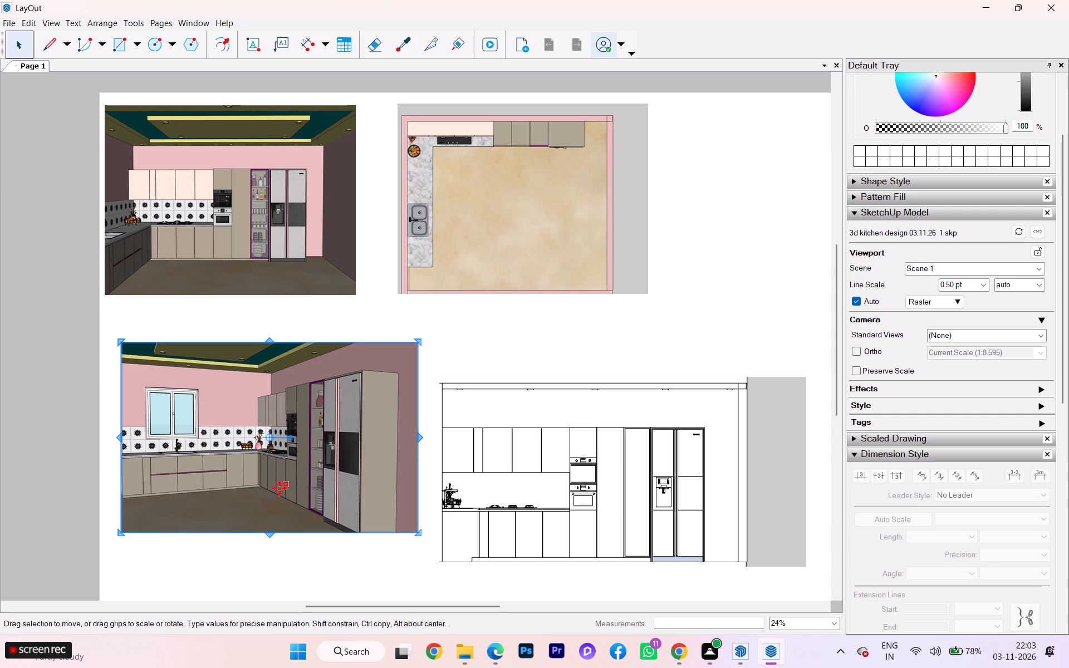
{"action": "left_click_drag", "start_coordinate": [322, 458], "coordinate": [334, 459]}
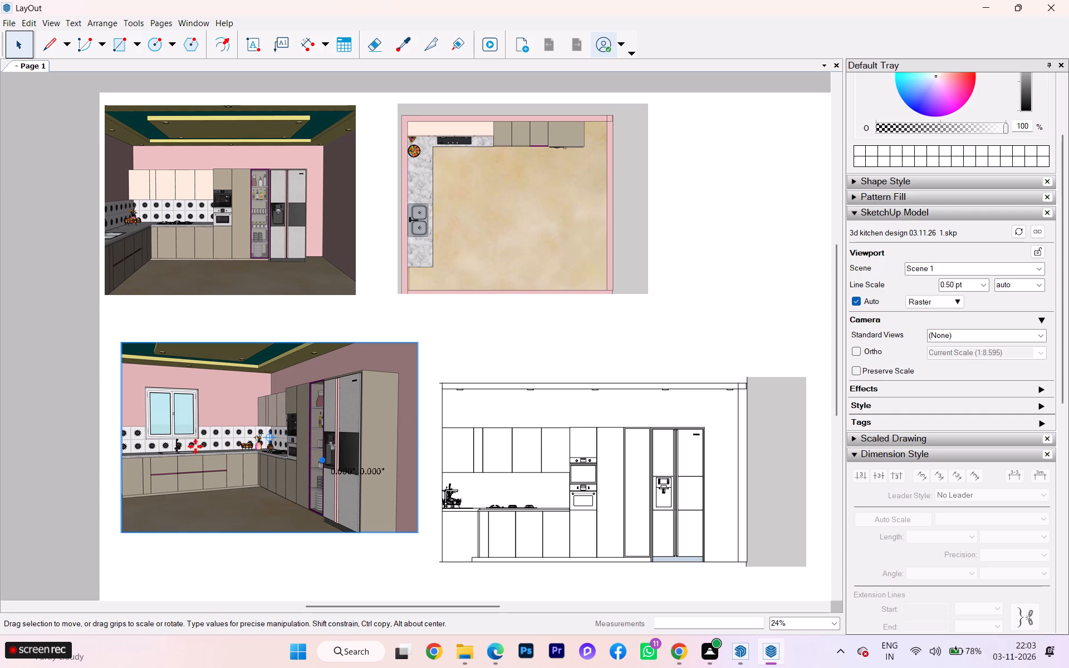
{"action": "left_click_drag", "start_coordinate": [124, 440], "coordinate": [110, 440]}
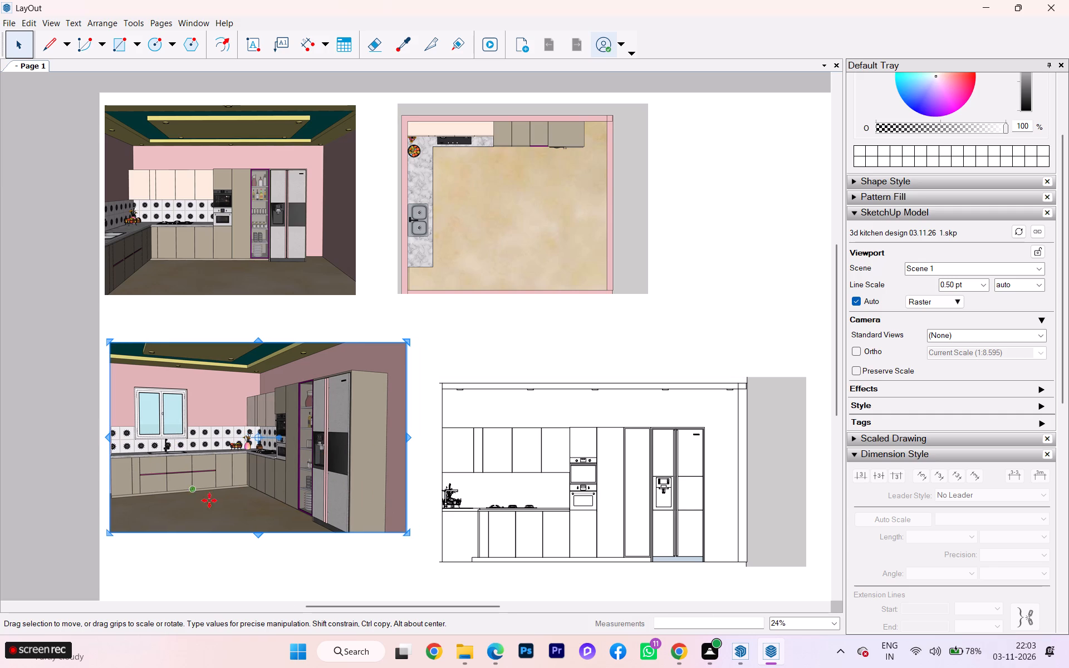
{"action": "left_click_drag", "start_coordinate": [409, 439], "coordinate": [423, 438]}
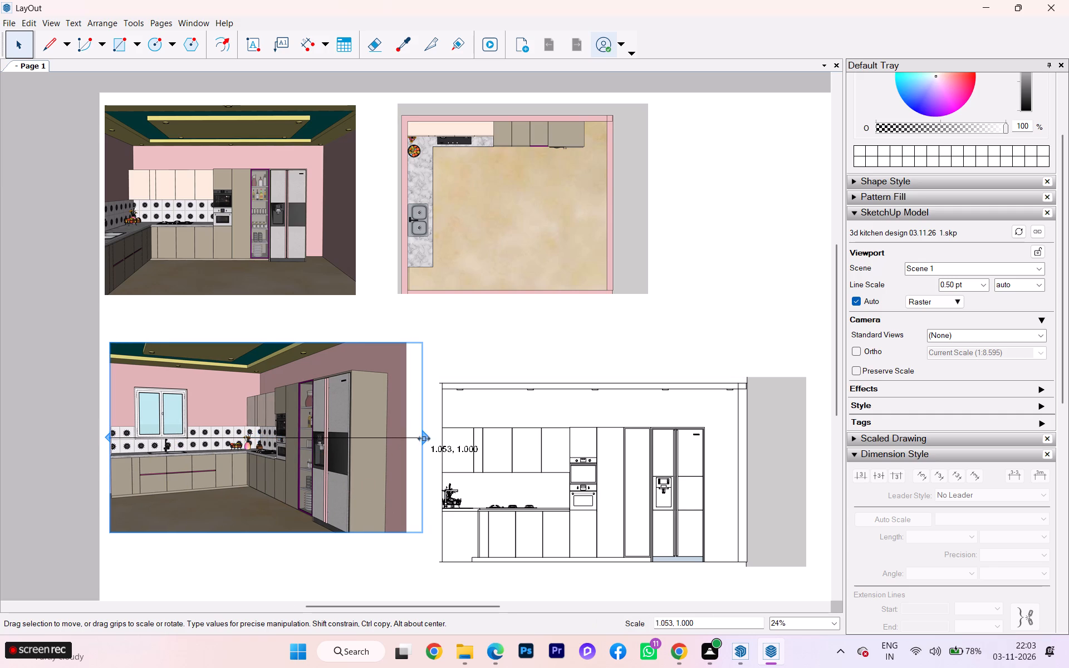
{"action": "left_click_drag", "start_coordinate": [423, 438], "coordinate": [427, 438]}
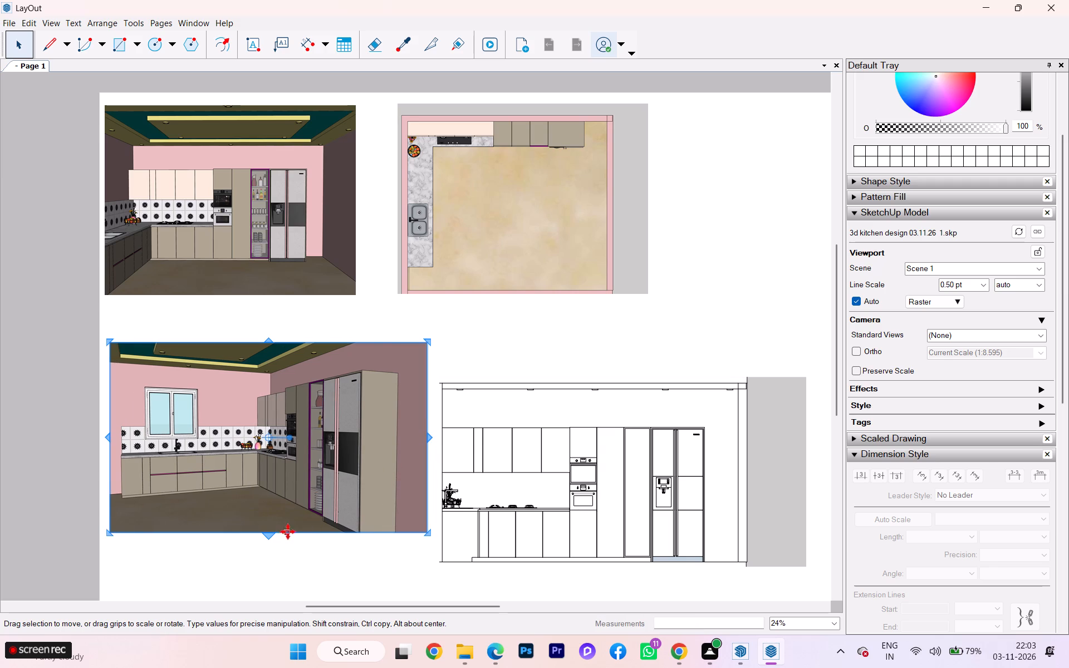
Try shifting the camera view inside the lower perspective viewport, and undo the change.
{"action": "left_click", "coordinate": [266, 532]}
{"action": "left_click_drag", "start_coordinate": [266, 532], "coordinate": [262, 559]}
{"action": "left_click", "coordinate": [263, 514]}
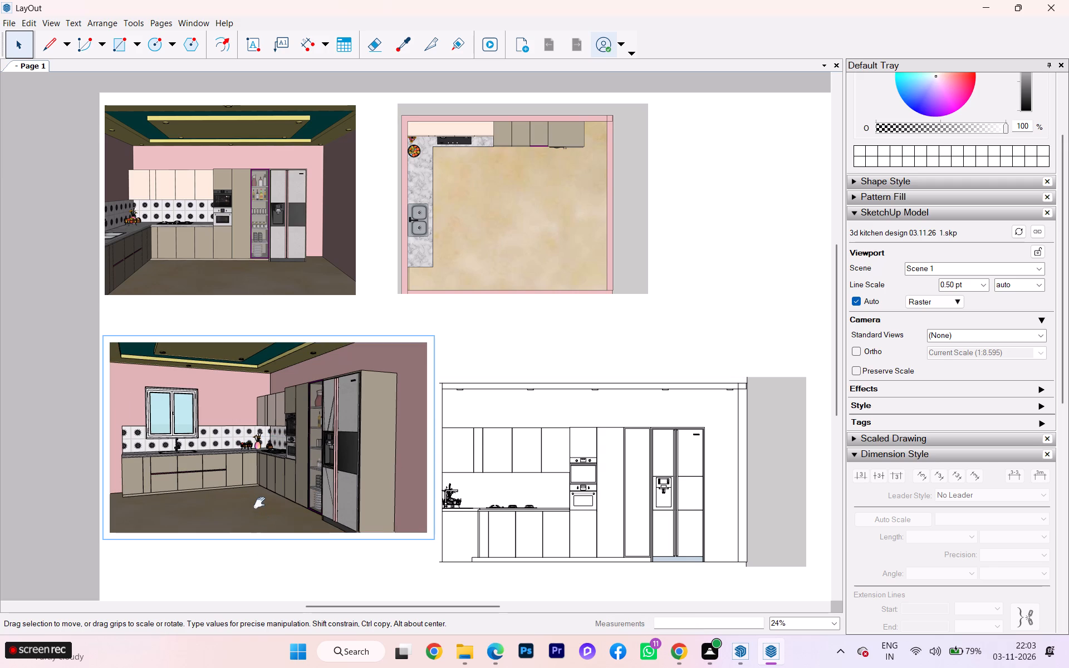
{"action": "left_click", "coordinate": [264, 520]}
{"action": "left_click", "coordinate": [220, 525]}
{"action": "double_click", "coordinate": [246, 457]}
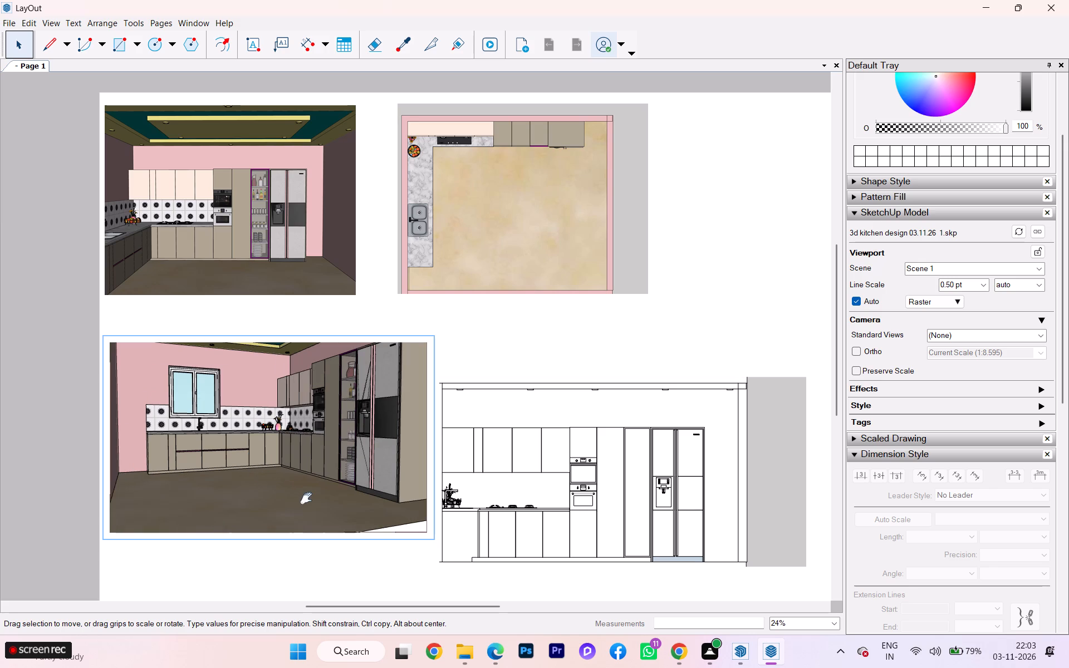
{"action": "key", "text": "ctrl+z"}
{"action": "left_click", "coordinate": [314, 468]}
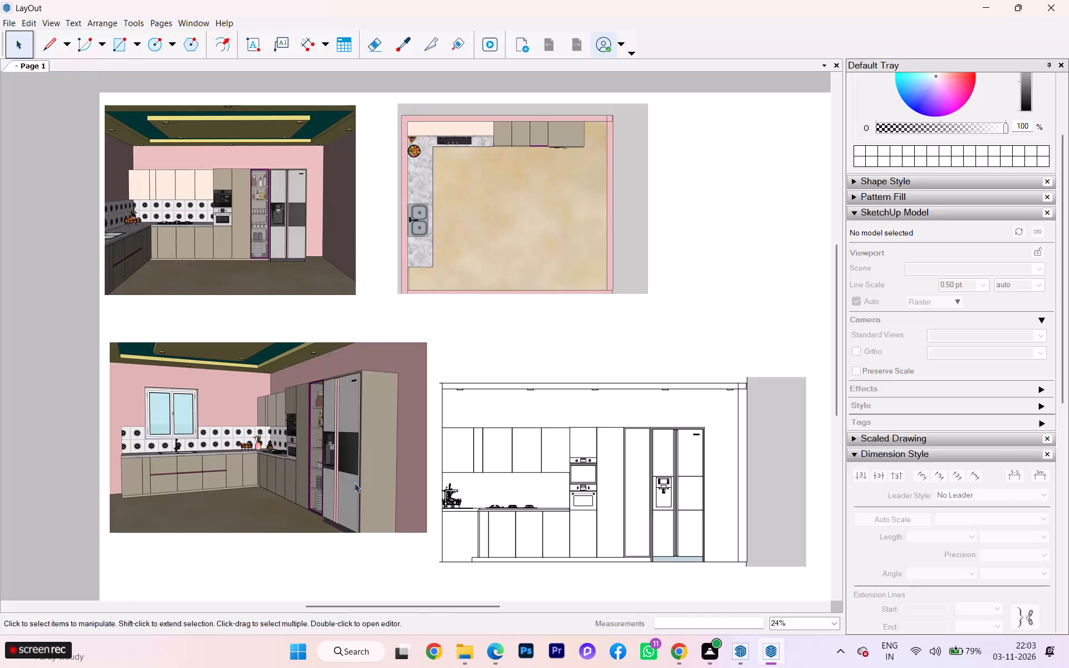
Extend the lower perspective viewport's frame down near the page's bottom edge, and the Scene 2 viewport's frame down close to the lower one.
{"action": "left_click_drag", "start_coordinate": [267, 533], "coordinate": [267, 539]}
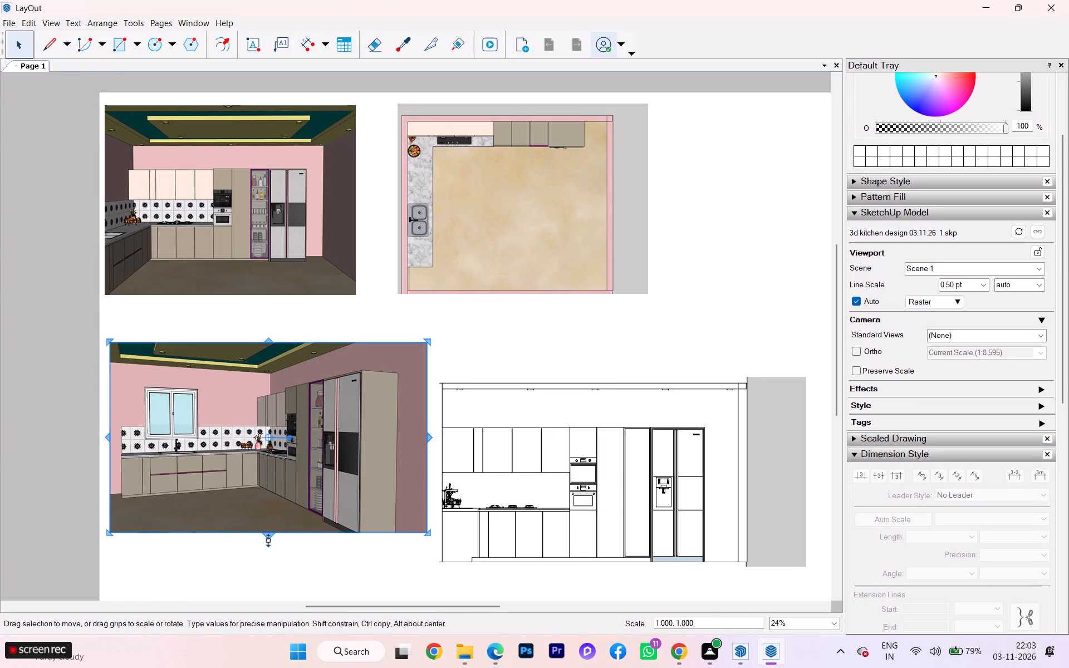
{"action": "left_click_drag", "start_coordinate": [267, 539], "coordinate": [272, 581]}
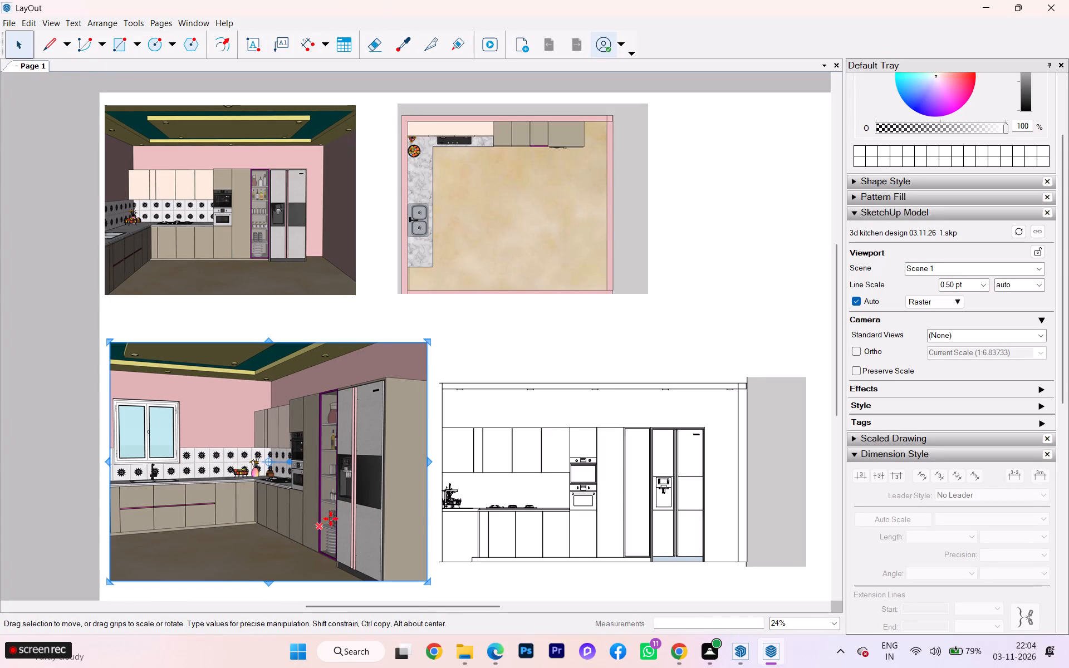
{"action": "left_click", "coordinate": [465, 343]}
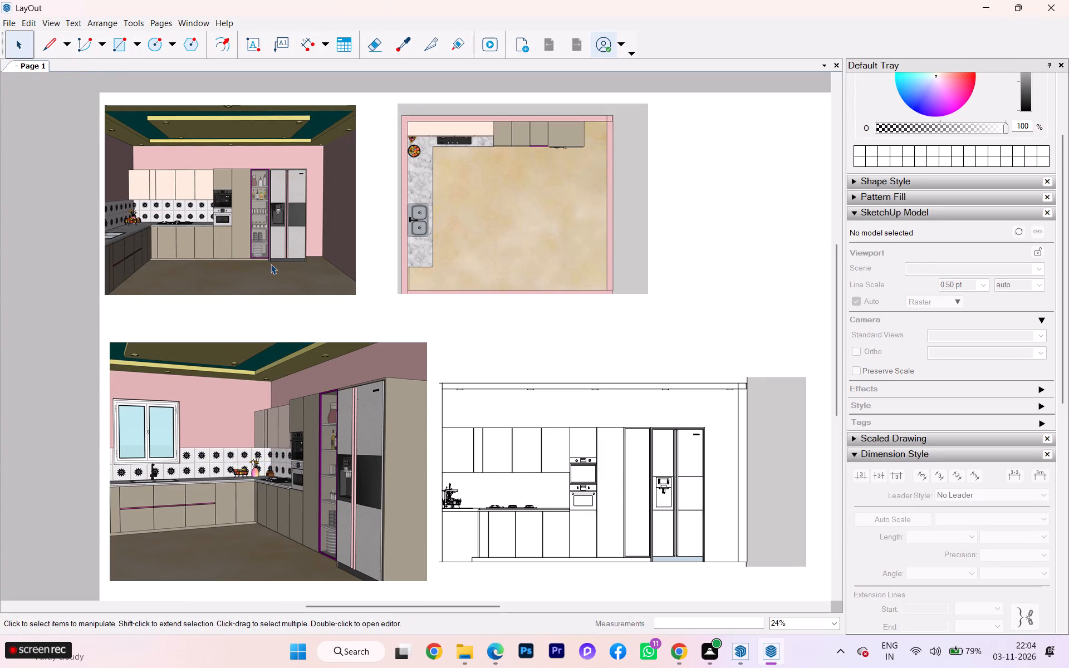
{"action": "left_click", "coordinate": [271, 264]}
{"action": "left_click_drag", "start_coordinate": [225, 299], "coordinate": [232, 312]}
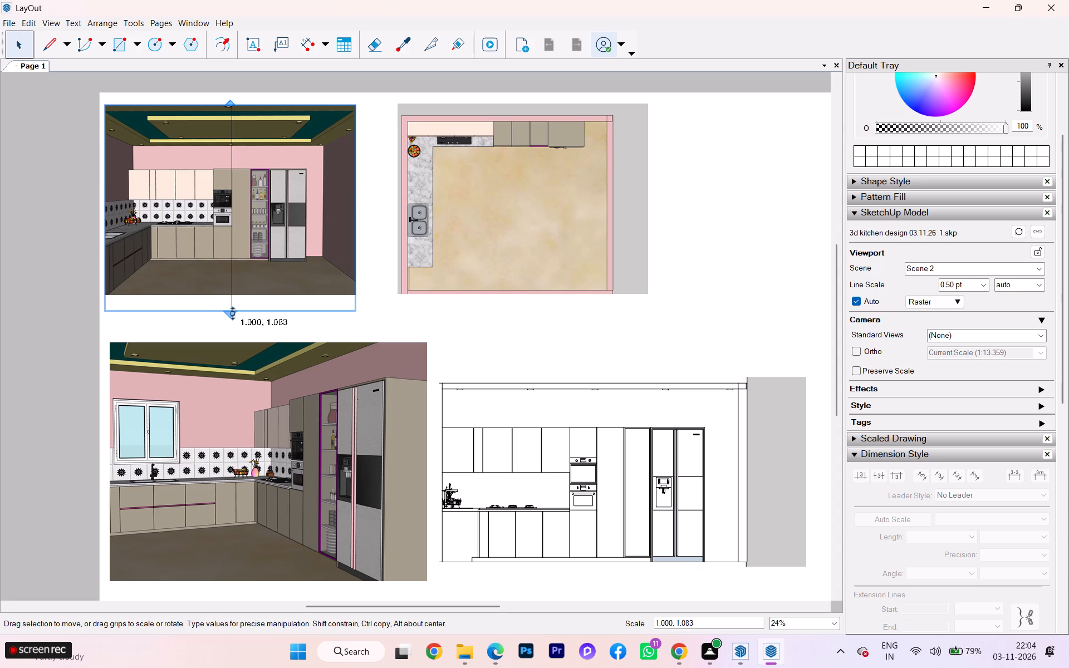
{"action": "left_click_drag", "start_coordinate": [232, 312], "coordinate": [236, 334]}
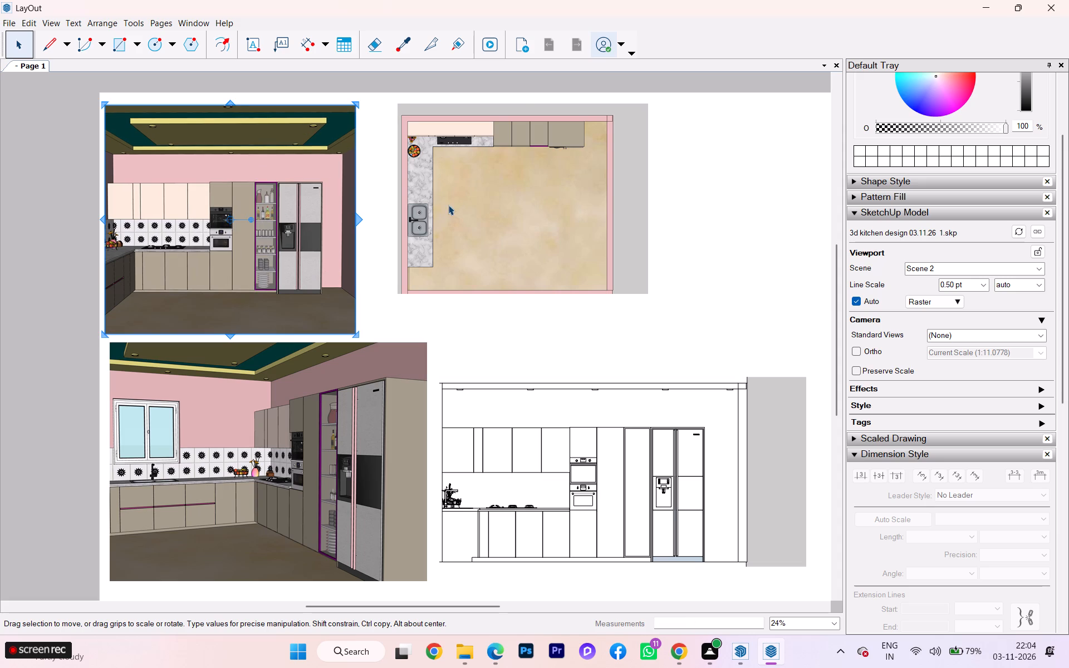
Move the Scene 5 plan viewport about 6 inches right, and widen the Scene 2 perspective viewport into the freed space.
{"action": "left_click", "coordinate": [450, 204]}
{"action": "left_click_drag", "start_coordinate": [419, 232], "coordinate": [517, 228]}
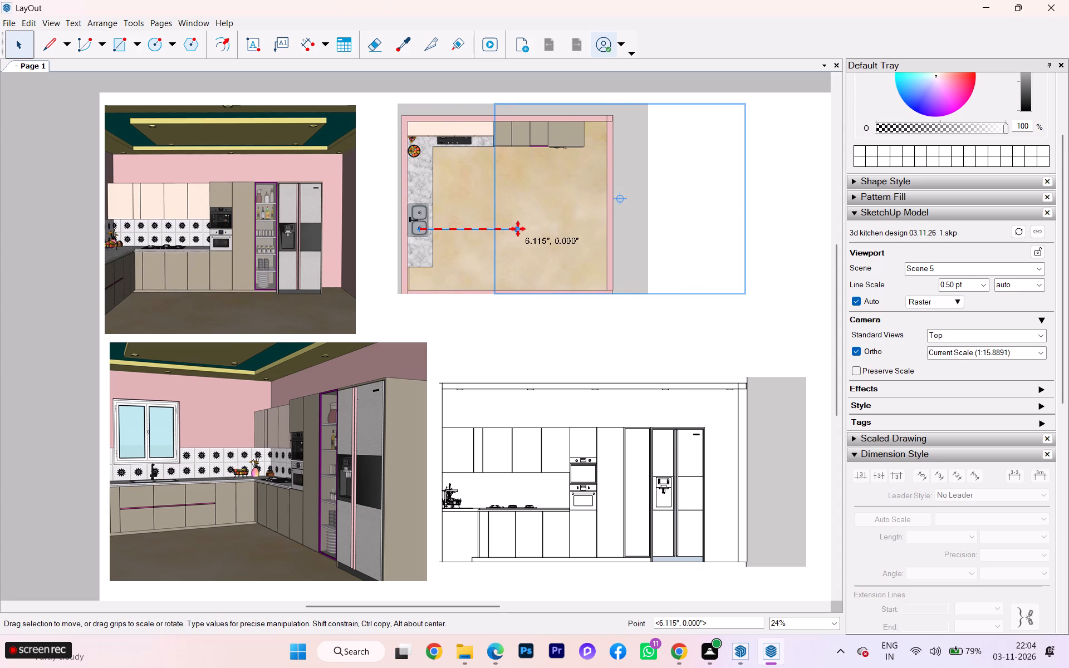
{"action": "left_click", "coordinate": [321, 230]}
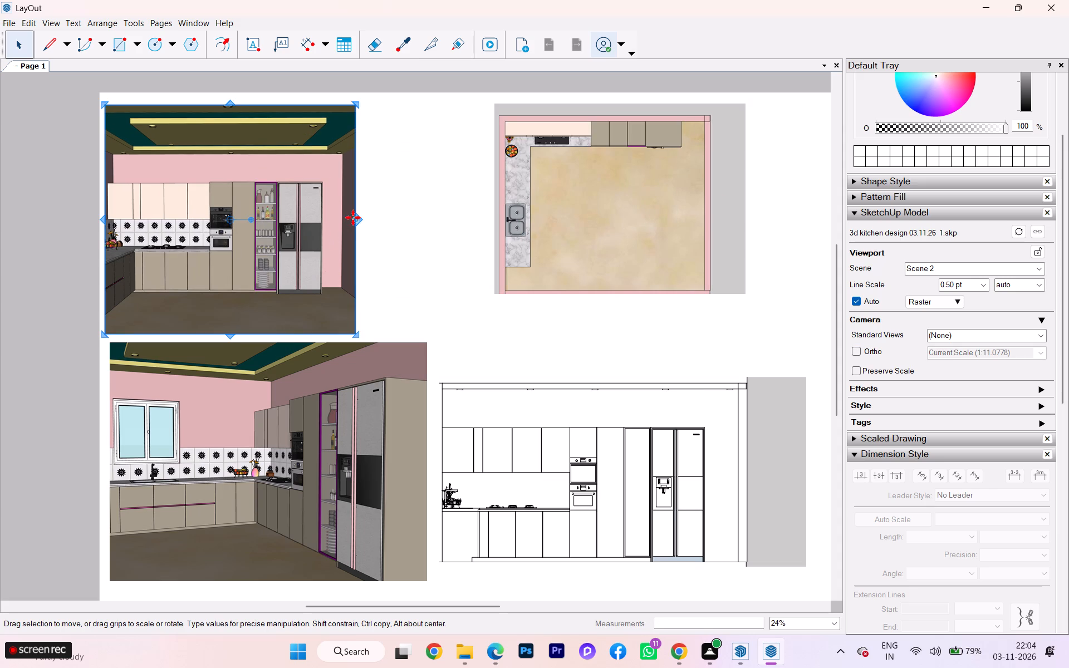
{"action": "left_click_drag", "start_coordinate": [357, 219], "coordinate": [456, 210]}
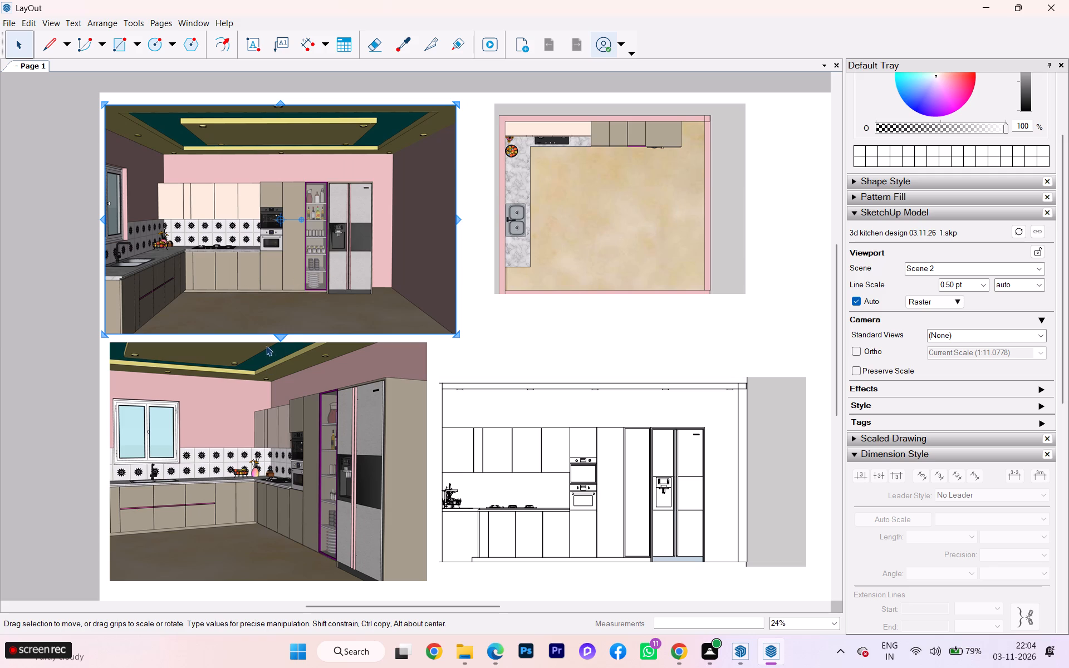
{"action": "left_click_drag", "start_coordinate": [265, 269], "coordinate": [281, 268]}
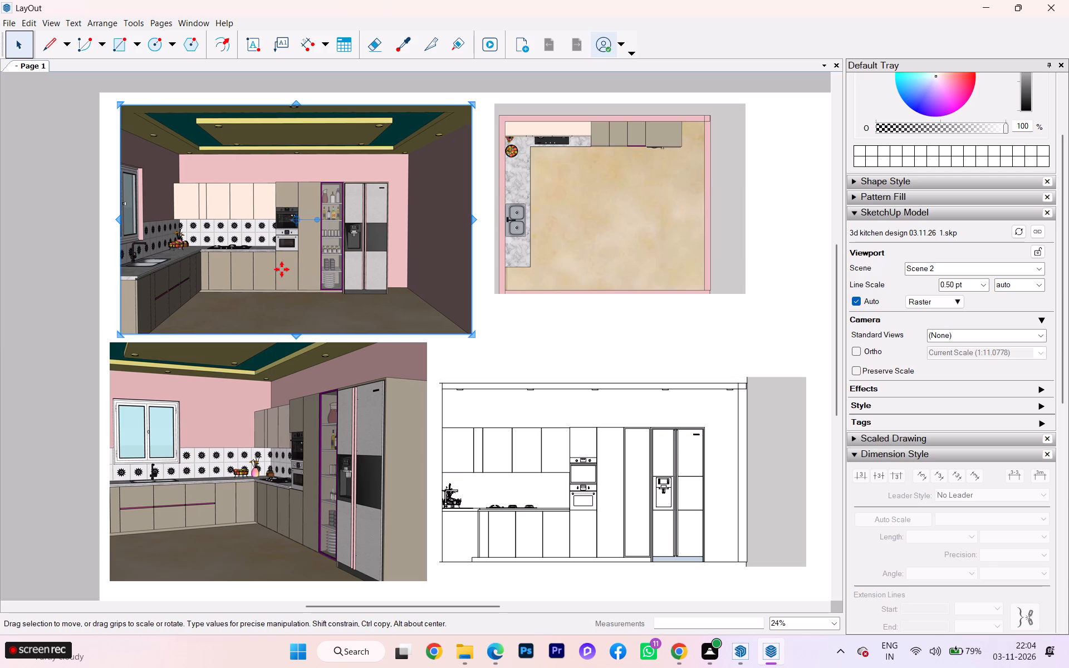
{"action": "left_click_drag", "start_coordinate": [114, 217], "coordinate": [104, 217]}
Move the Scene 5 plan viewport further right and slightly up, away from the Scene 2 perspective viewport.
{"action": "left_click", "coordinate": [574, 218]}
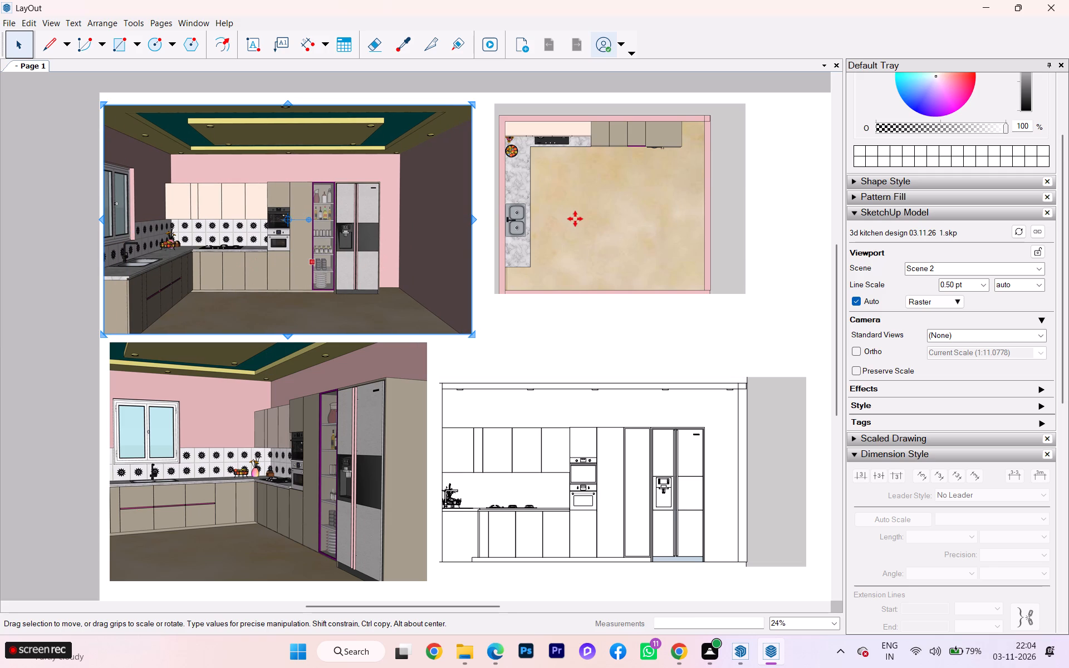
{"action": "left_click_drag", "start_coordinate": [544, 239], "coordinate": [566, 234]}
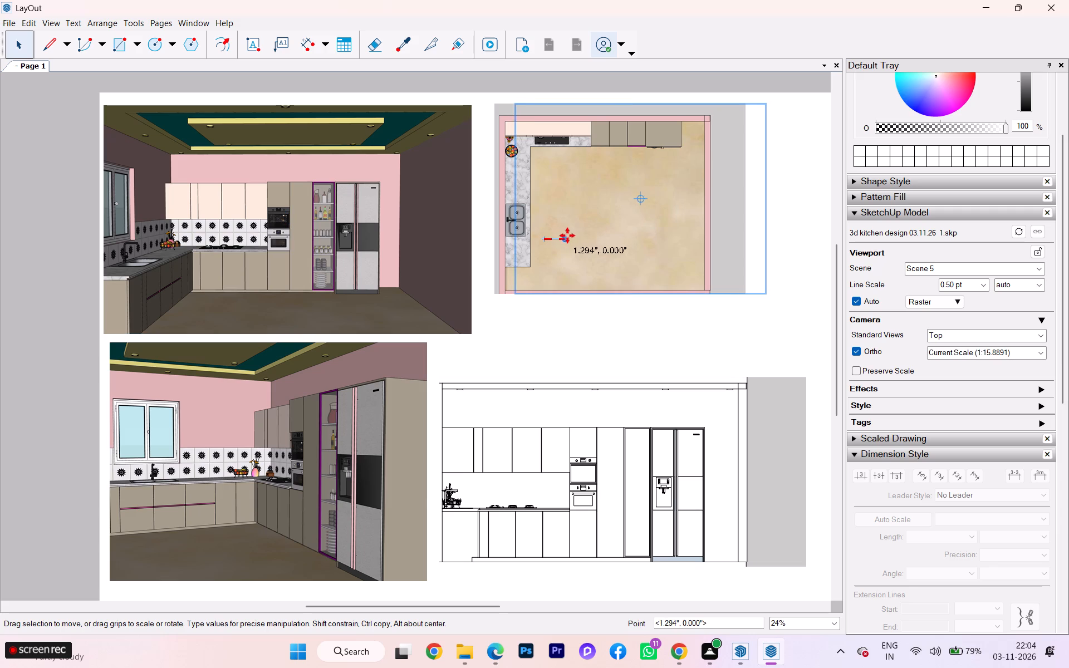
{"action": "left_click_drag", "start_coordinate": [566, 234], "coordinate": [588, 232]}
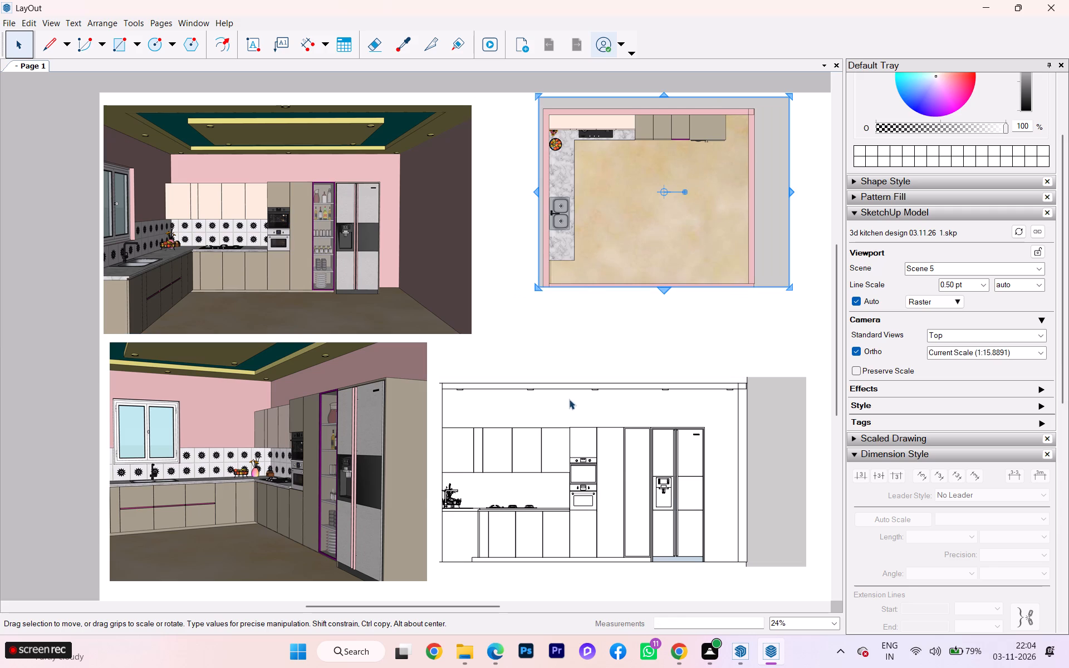
Move the Scene 8 elevation viewport down and slightly right, toward the page's lower-right corner.
{"action": "left_click", "coordinate": [563, 401]}
{"action": "left_click_drag", "start_coordinate": [561, 413], "coordinate": [567, 433]}
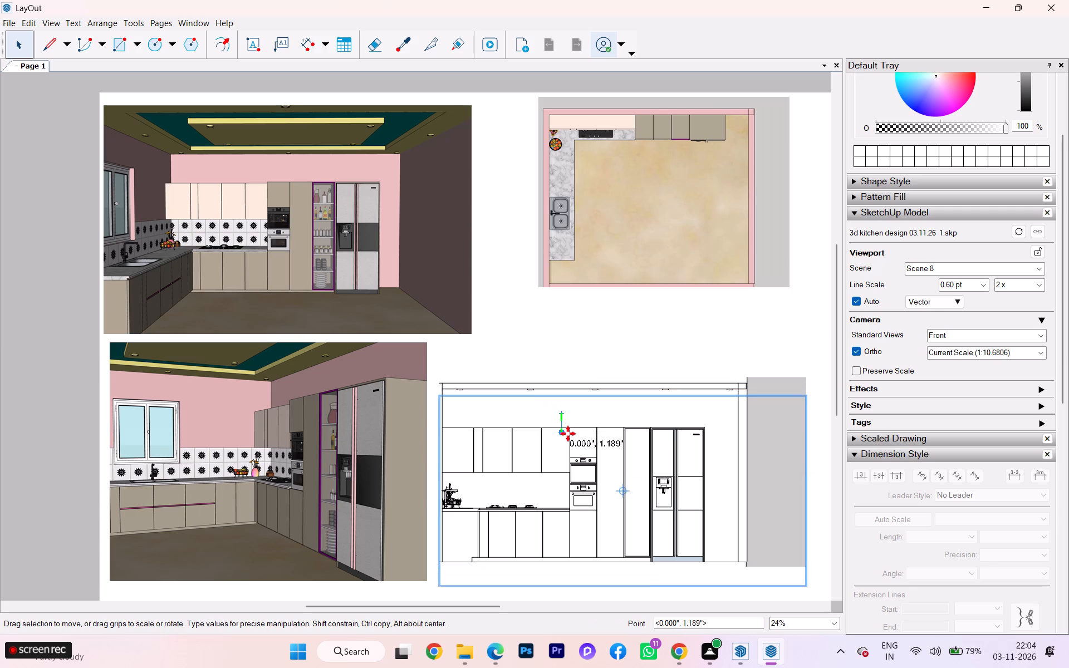
{"action": "left_click_drag", "start_coordinate": [567, 433], "coordinate": [570, 445]}
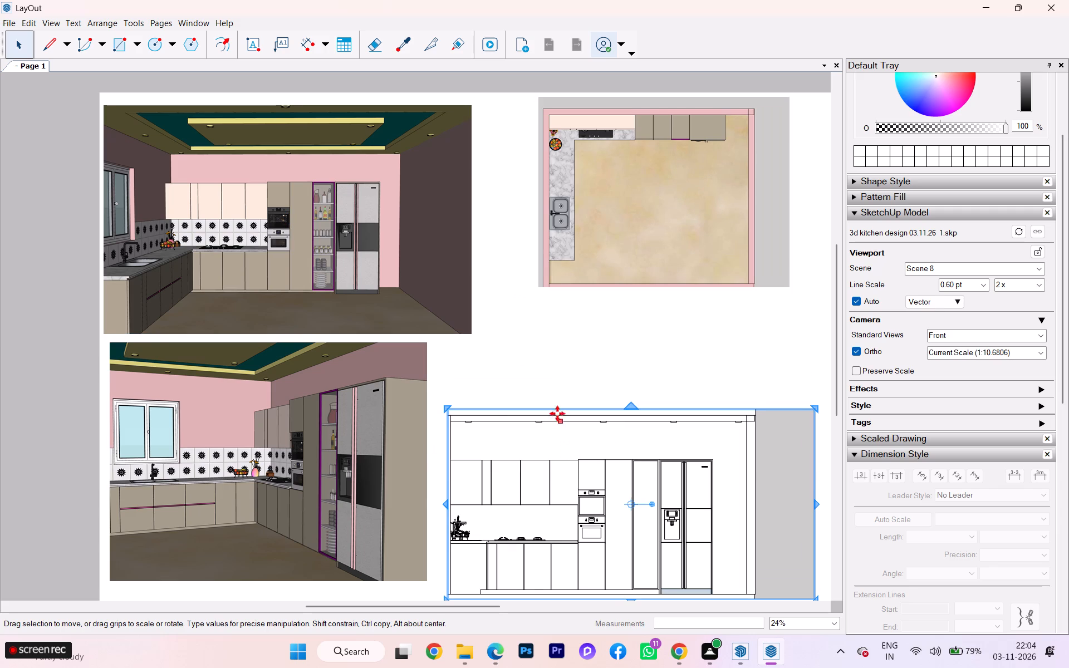
{"action": "scroll", "coordinate": [501, 315], "scroll_direction": "down", "scroll_amount": 2}
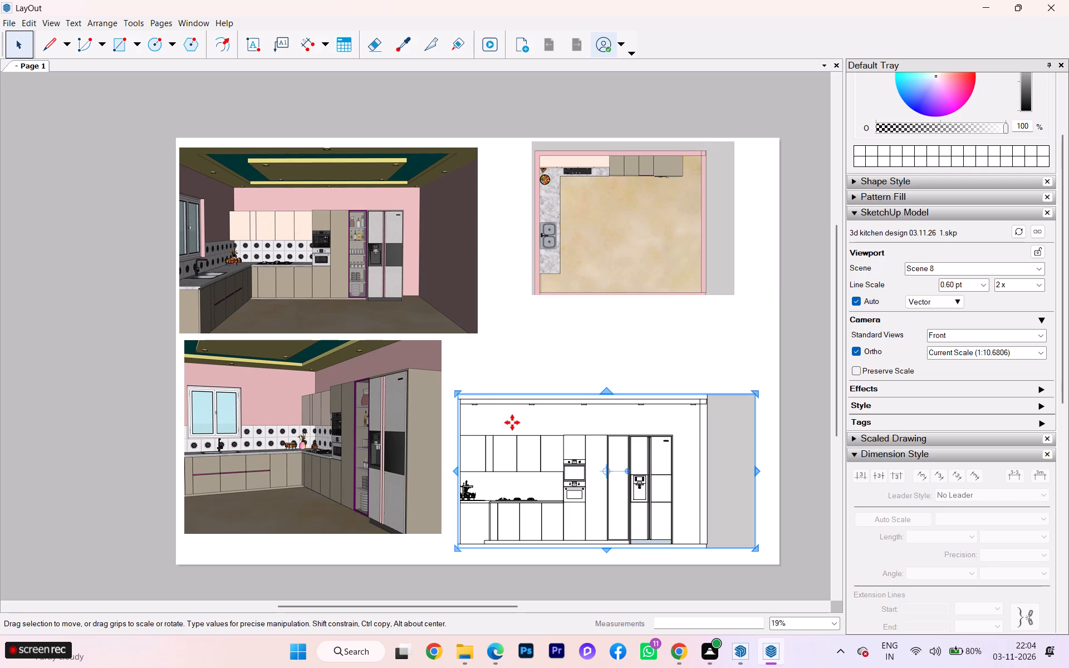
Move the plan viewport down over the elevation, and place the large Scene 1 perspective viewport in the page's upper-right area.
{"action": "left_click_drag", "start_coordinate": [609, 252], "coordinate": [665, 348]}
{"action": "left_click", "coordinate": [587, 262]}
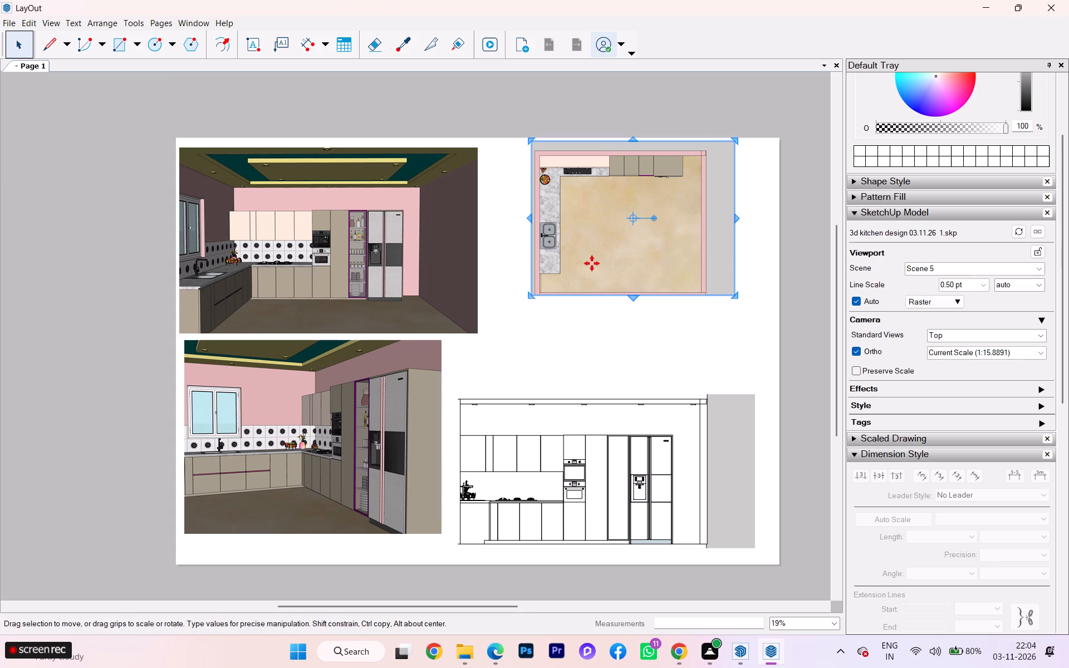
{"action": "left_click_drag", "start_coordinate": [591, 262], "coordinate": [689, 473]}
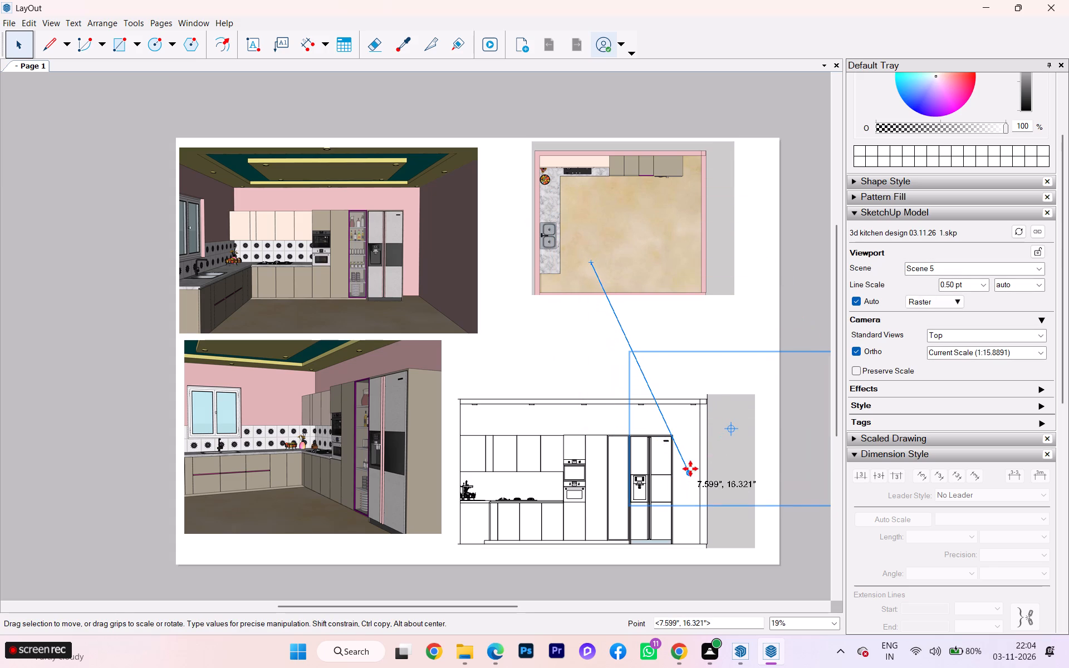
{"action": "left_click_drag", "start_coordinate": [334, 409], "coordinate": [418, 363]}
{"action": "left_click", "coordinate": [296, 401]}
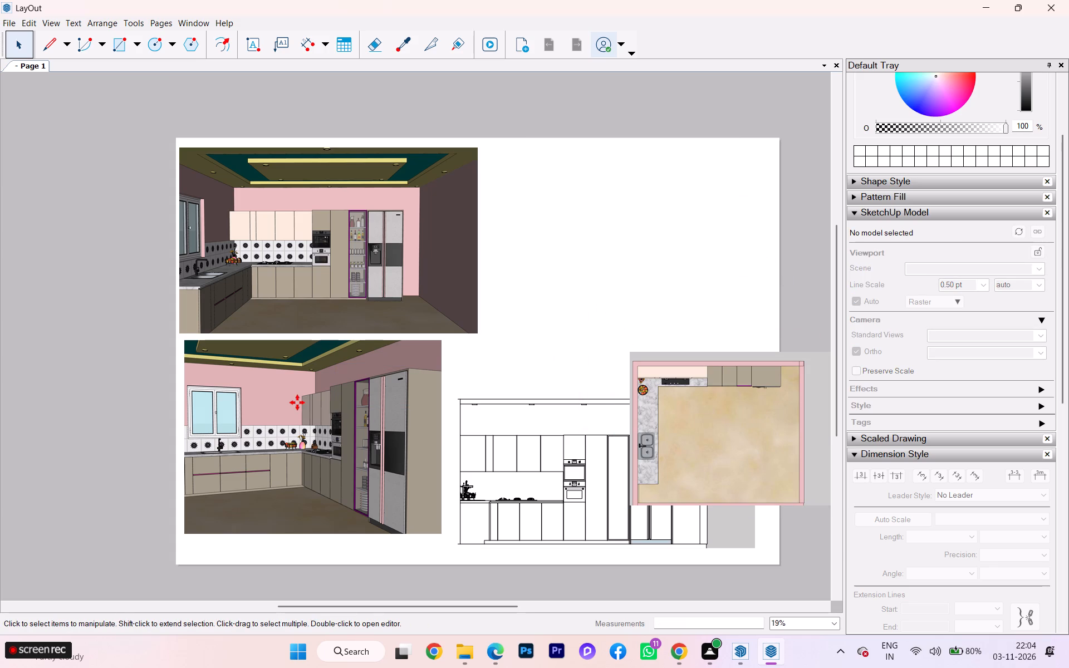
{"action": "left_click_drag", "start_coordinate": [295, 404], "coordinate": [621, 209]}
Delete the smaller duplicate perspective viewport left at the page's lower left.
{"action": "left_click", "coordinate": [247, 385]}
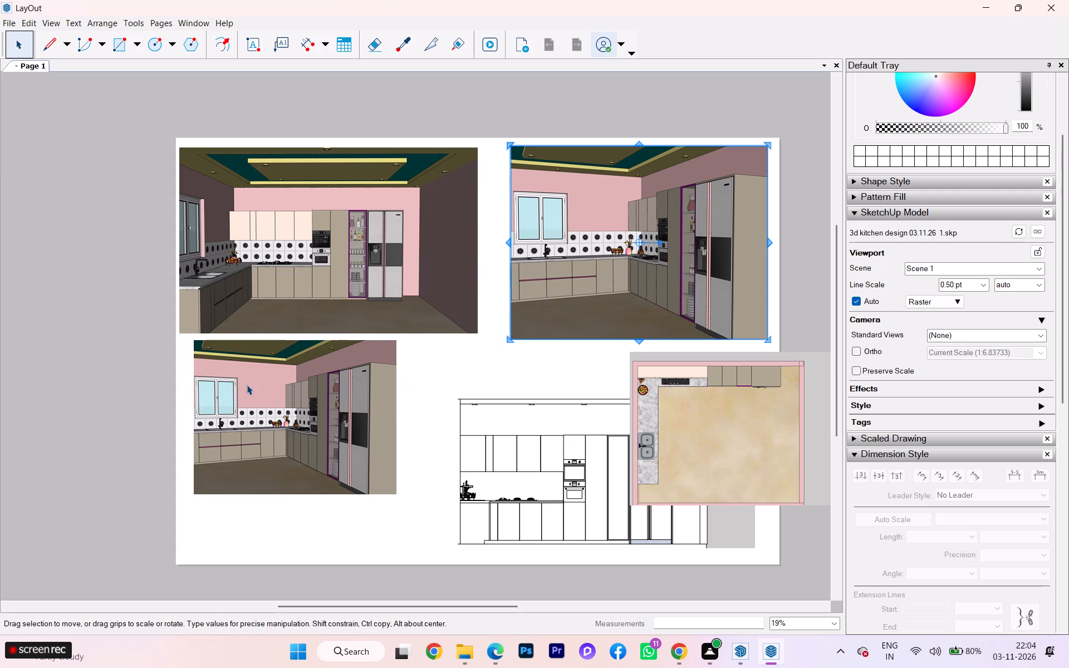
{"action": "key", "text": "Delete"}
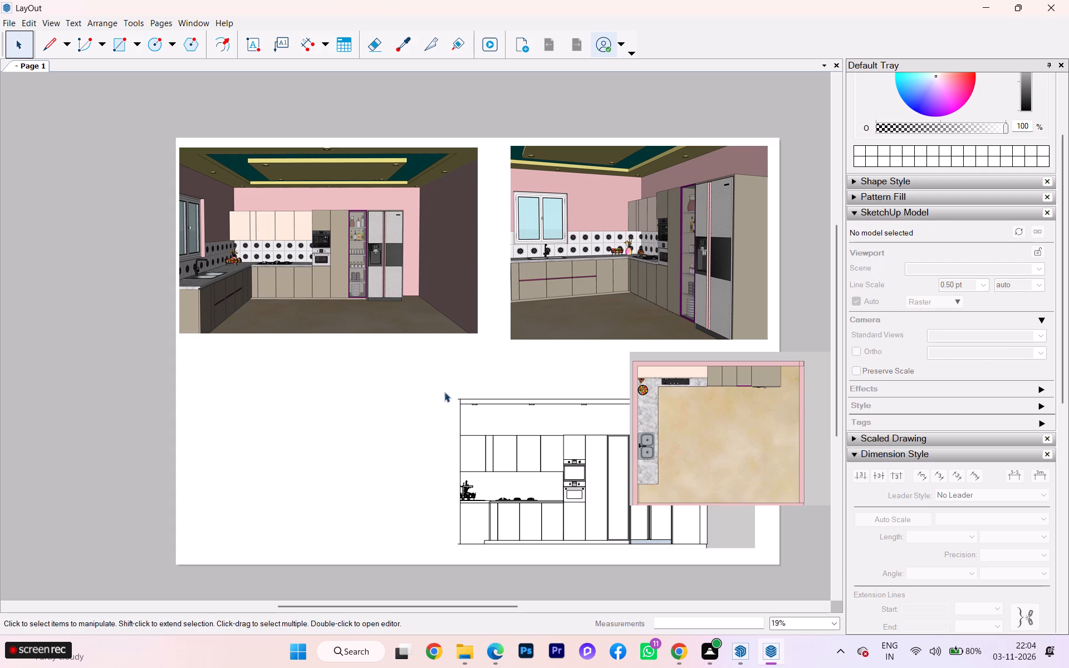
Move the Scene 5 plan viewport into the empty lower-left area of the page, beneath the Scene 2 perspective.
{"action": "left_click", "coordinate": [679, 415]}
{"action": "left_click_drag", "start_coordinate": [685, 414], "coordinate": [266, 434]}
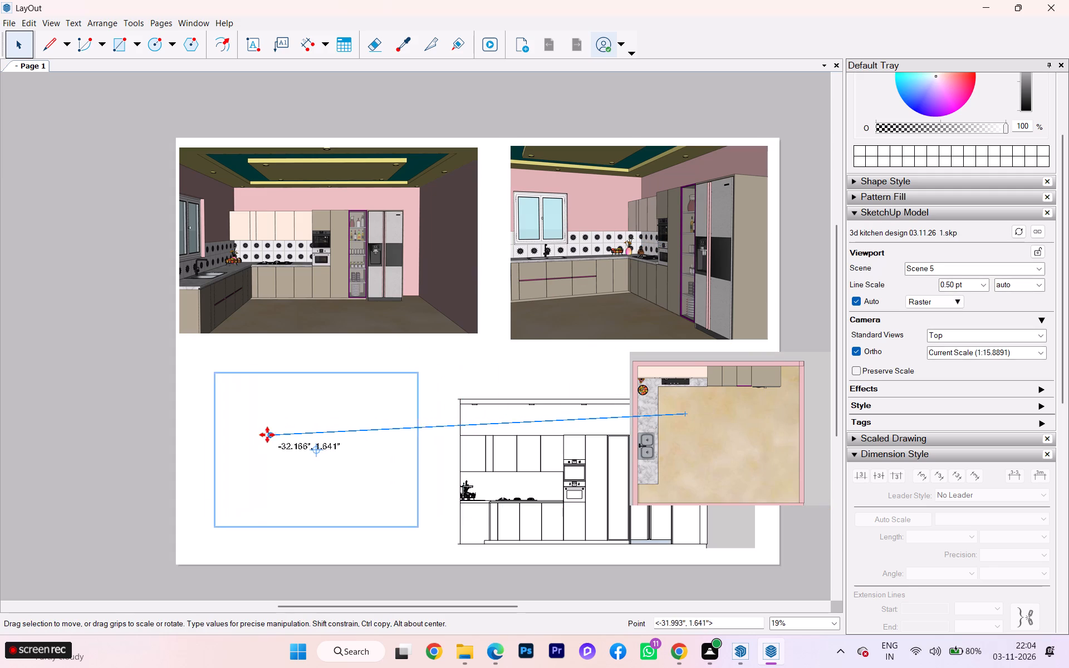
{"action": "left_click_drag", "start_coordinate": [266, 434], "coordinate": [248, 429]}
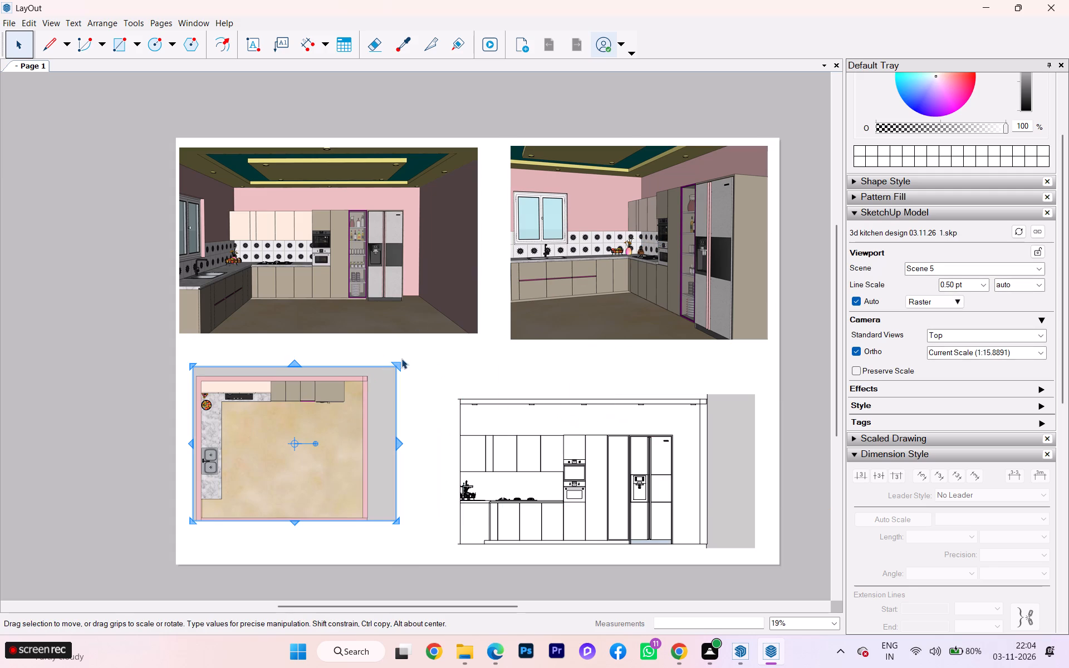
{"action": "left_click", "coordinate": [472, 366]}
Widen the Scene 1 viewport leftward and the Scene 2 viewport rightward, leaving only a narrow gap between the two perspectives.
{"action": "scroll", "coordinate": [577, 289], "scroll_direction": "up", "scroll_amount": 1}
{"action": "left_click", "coordinate": [549, 291]}
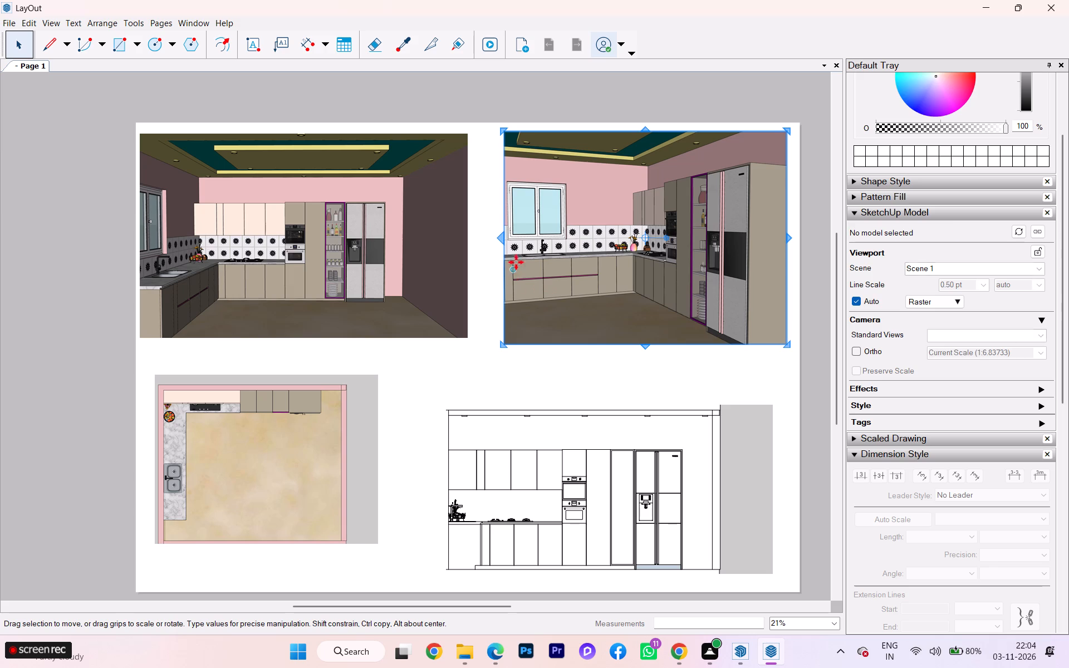
{"action": "left_click_drag", "start_coordinate": [502, 237], "coordinate": [484, 237]}
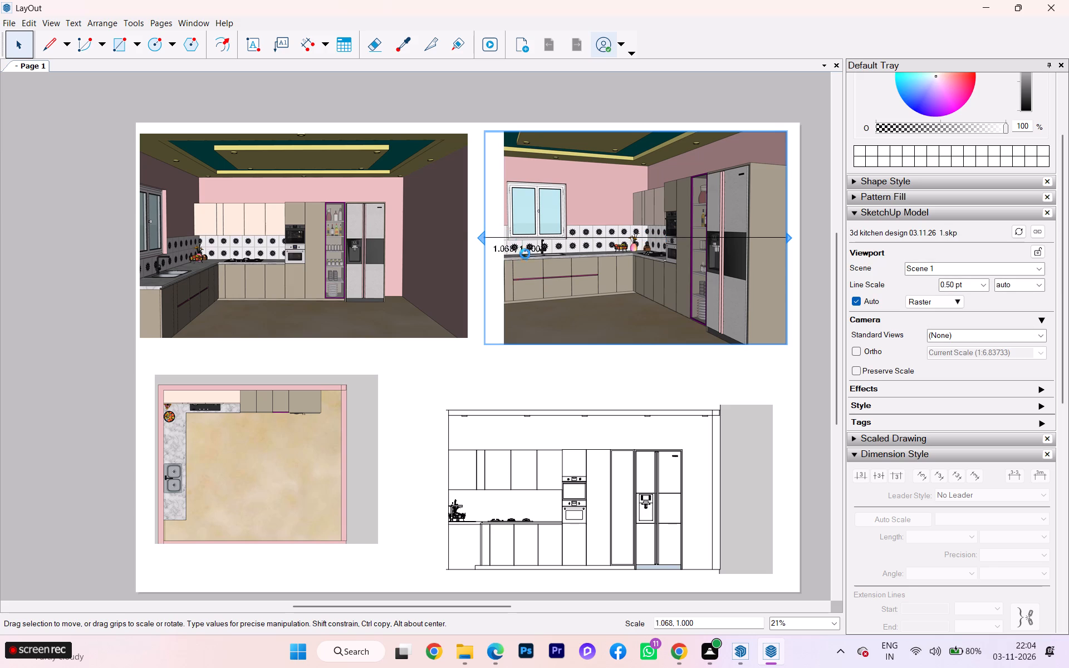
{"action": "scroll", "coordinate": [498, 252], "scroll_direction": "up", "scroll_amount": 2}
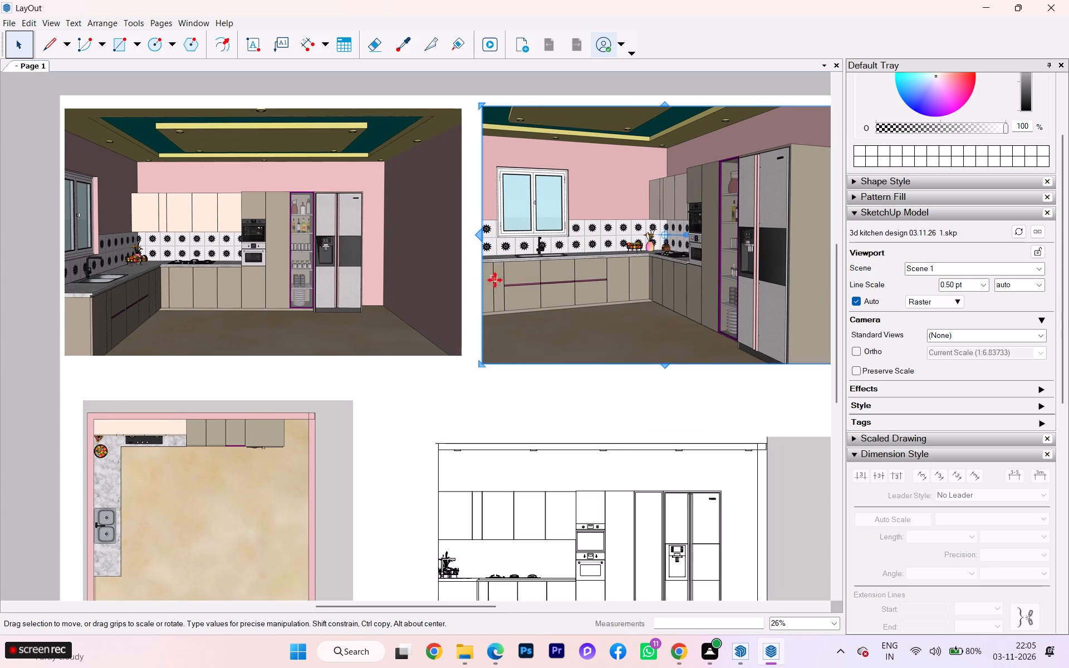
{"action": "scroll", "coordinate": [494, 279], "scroll_direction": "down", "scroll_amount": 3}
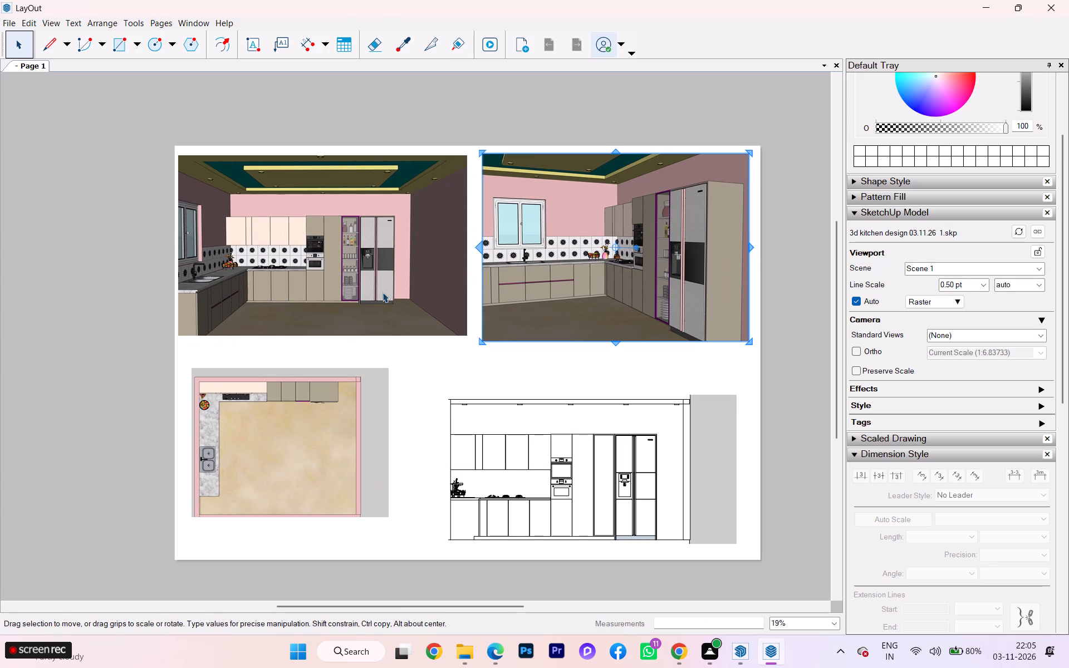
{"action": "left_click", "coordinate": [443, 269]}
{"action": "left_click_drag", "start_coordinate": [470, 245], "coordinate": [477, 243]}
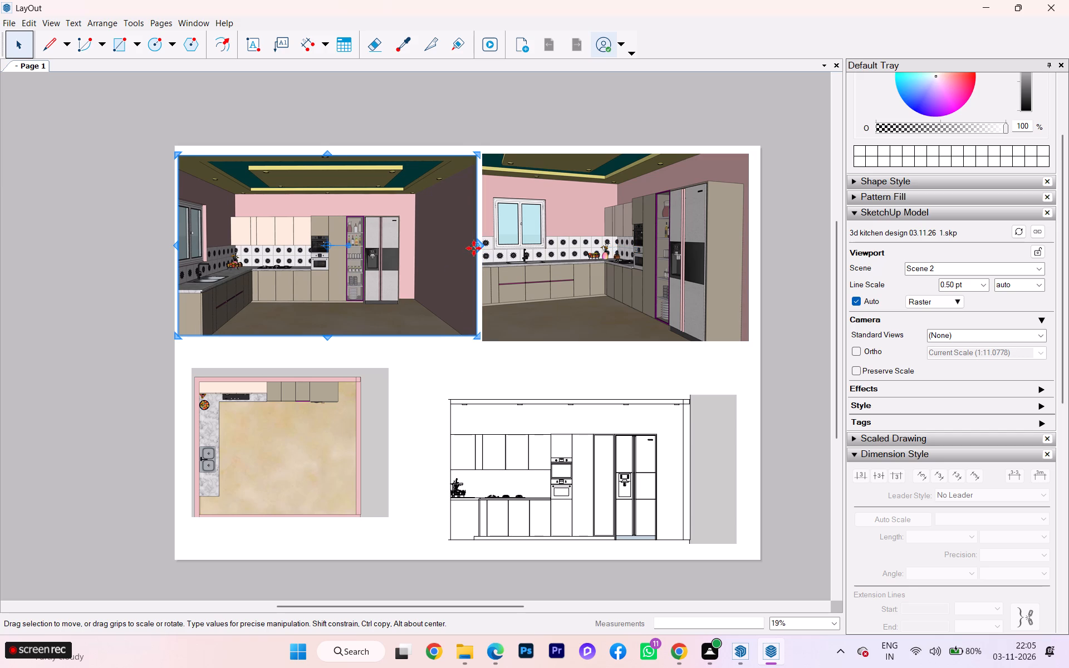
{"action": "left_click", "coordinate": [408, 366]}
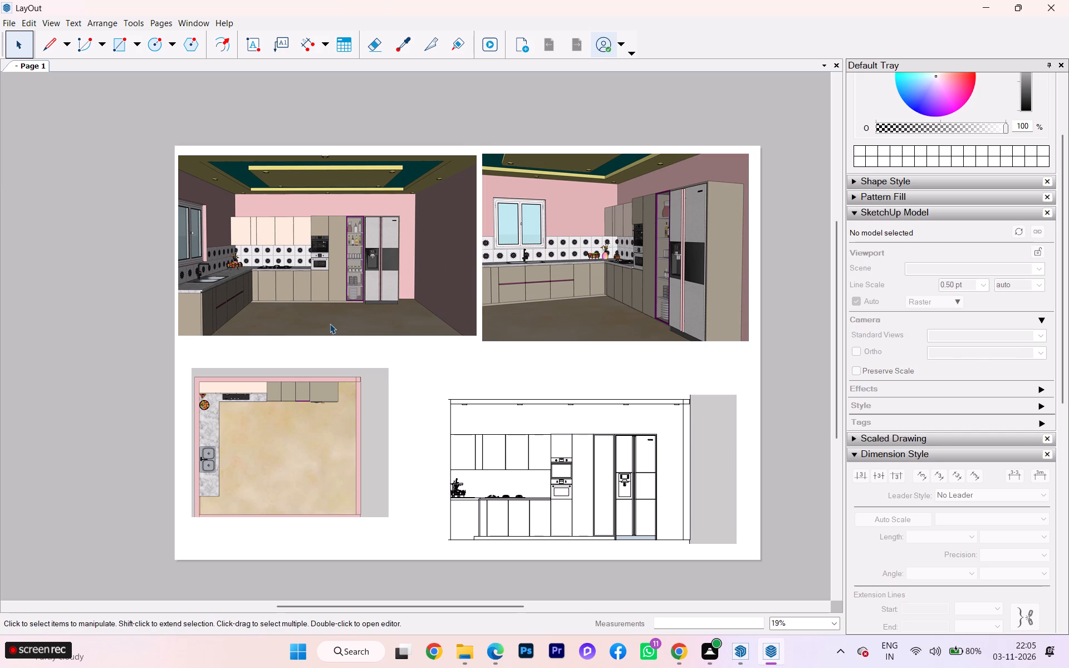
Shift the Scene 2 perspective viewport slightly down and extend its top edge up to about the Scene 1 viewport's top.
{"action": "left_click", "coordinate": [330, 323]}
{"action": "left_click_drag", "start_coordinate": [328, 335], "coordinate": [328, 345]}
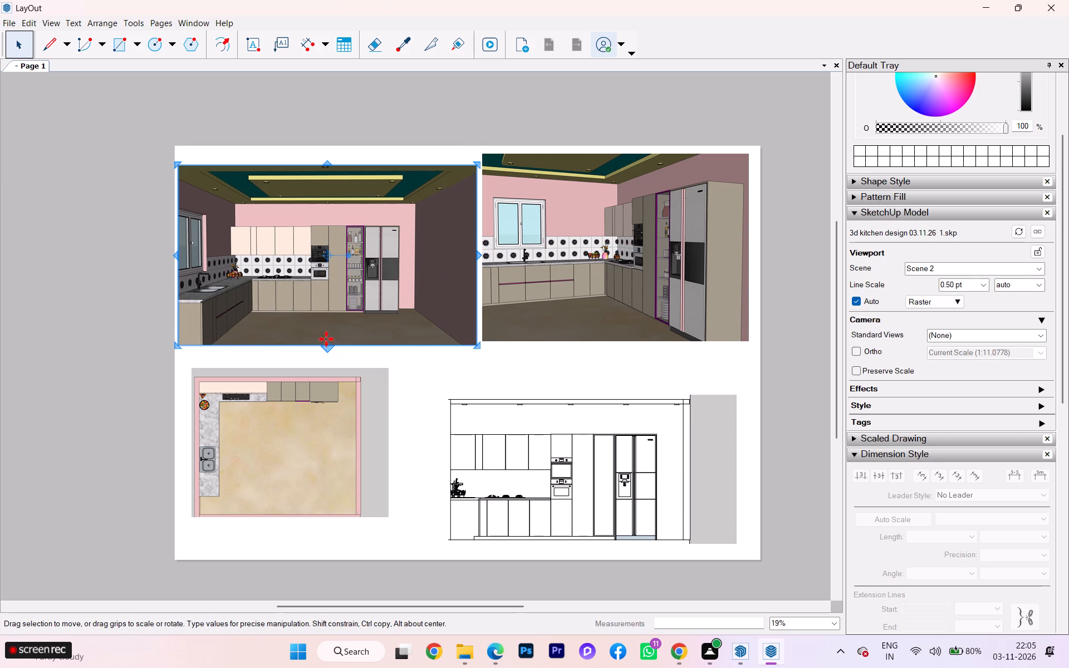
{"action": "left_click_drag", "start_coordinate": [324, 161], "coordinate": [327, 151]}
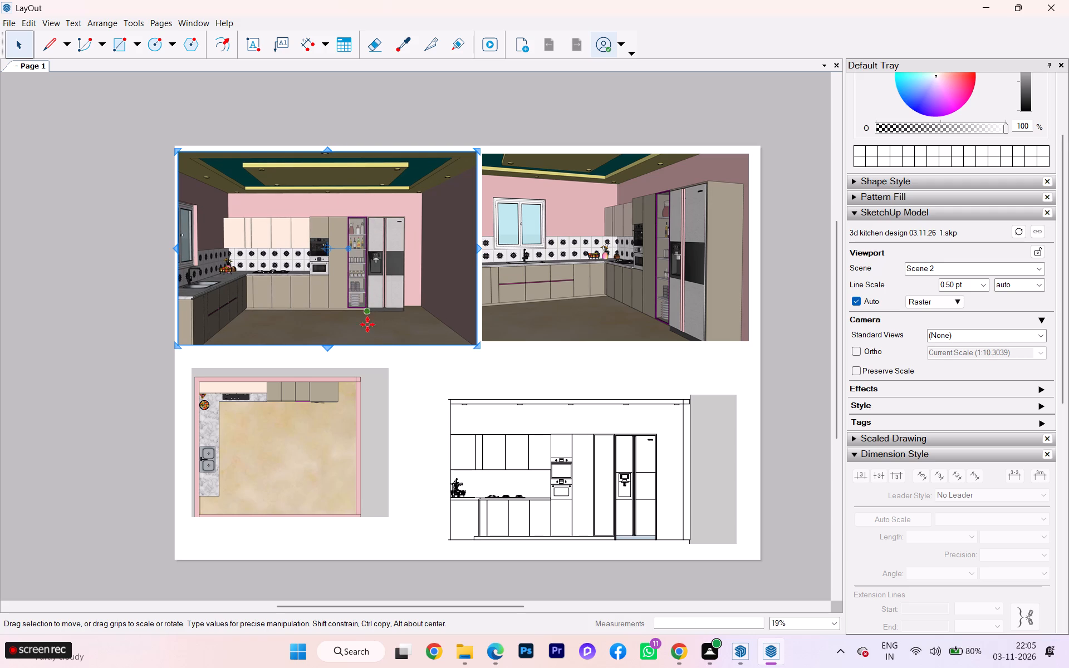
Move the Scene 8 elevation viewport up level with the Scene 5 plan and right to the Scene 1 perspective's outer edge.
{"action": "left_click", "coordinate": [413, 364]}
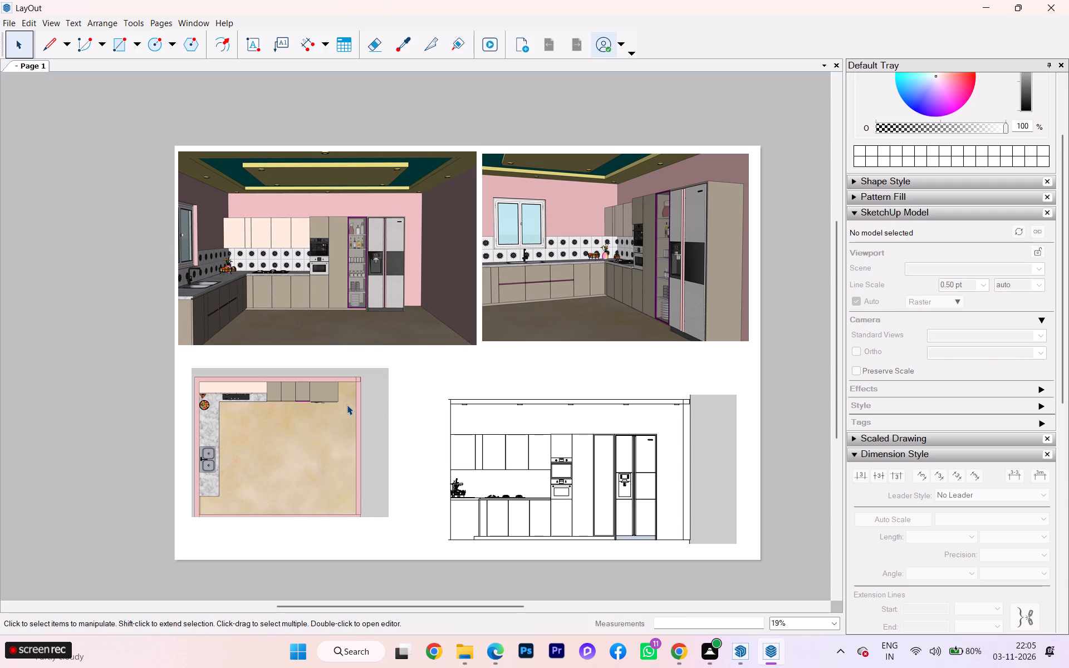
{"action": "left_click", "coordinate": [548, 435]}
{"action": "left_click_drag", "start_coordinate": [558, 429], "coordinate": [558, 425]}
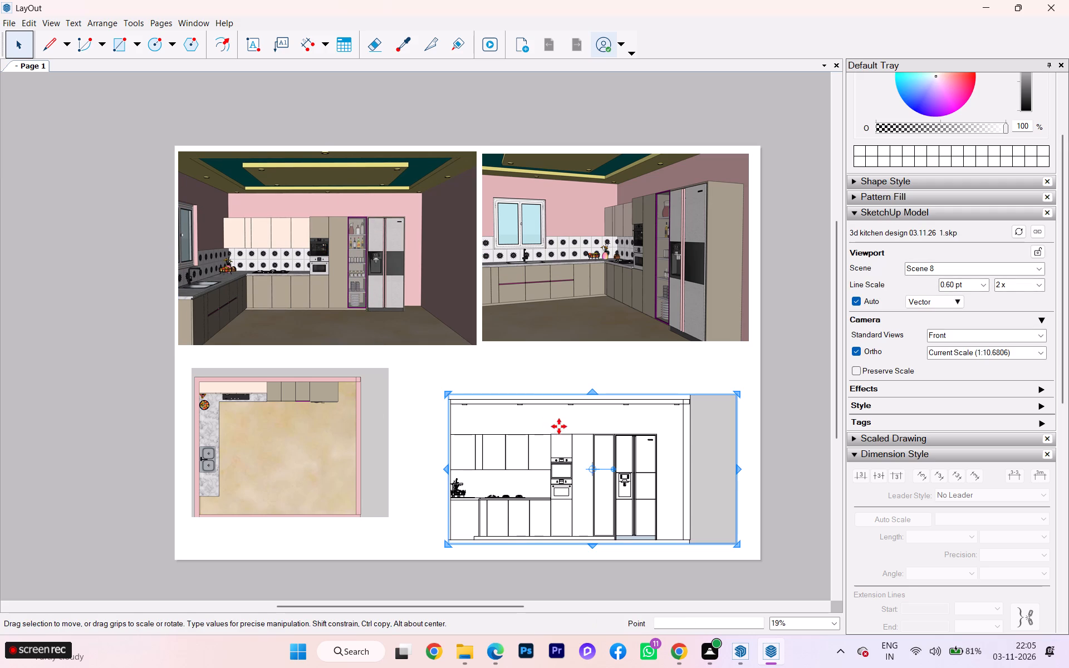
{"action": "left_click_drag", "start_coordinate": [558, 425], "coordinate": [558, 401]}
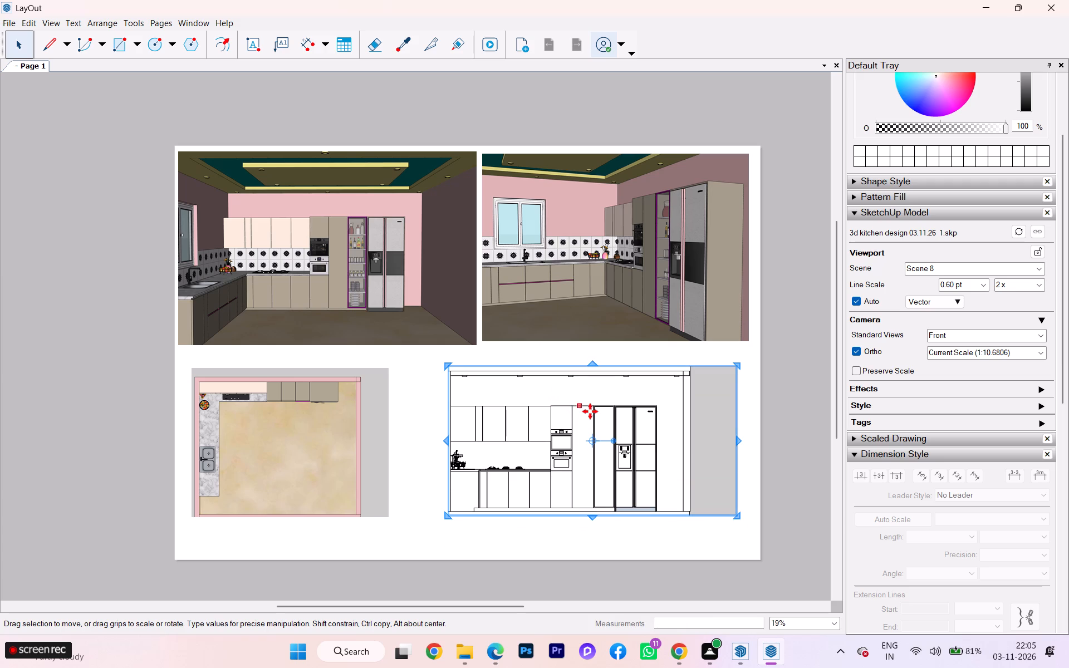
{"action": "left_click_drag", "start_coordinate": [589, 410], "coordinate": [600, 406]}
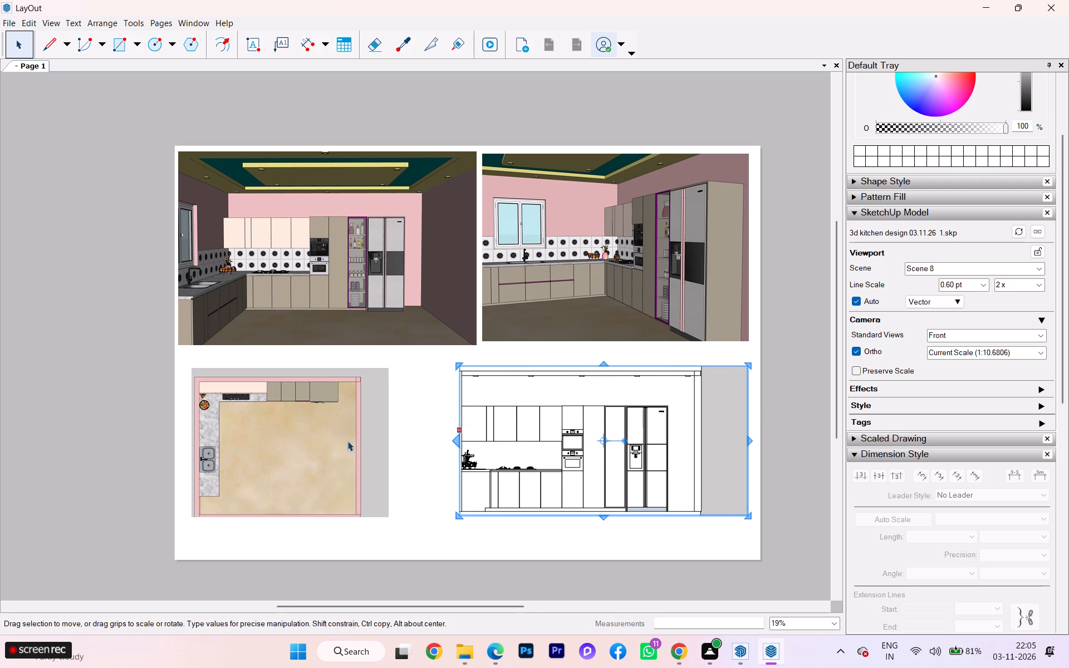
Widen the Scene 5 plan viewport rightward toward the Scene 8 elevation, then clear the selection.
{"action": "left_click", "coordinate": [345, 441]}
{"action": "left_click_drag", "start_coordinate": [391, 439], "coordinate": [419, 435]}
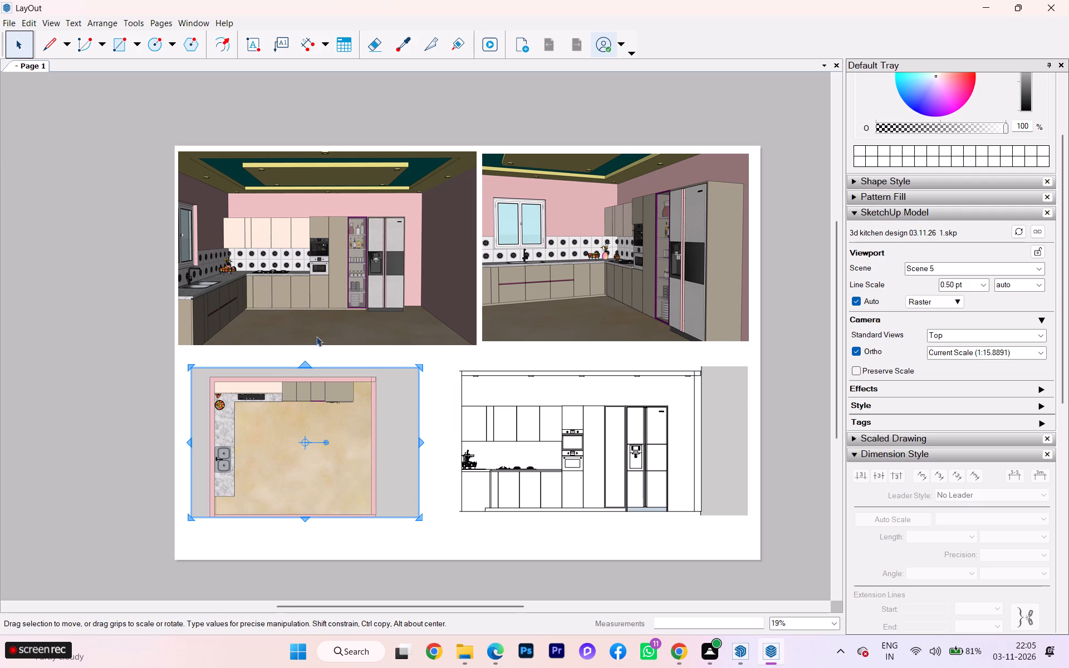
{"action": "left_click", "coordinate": [398, 312]}
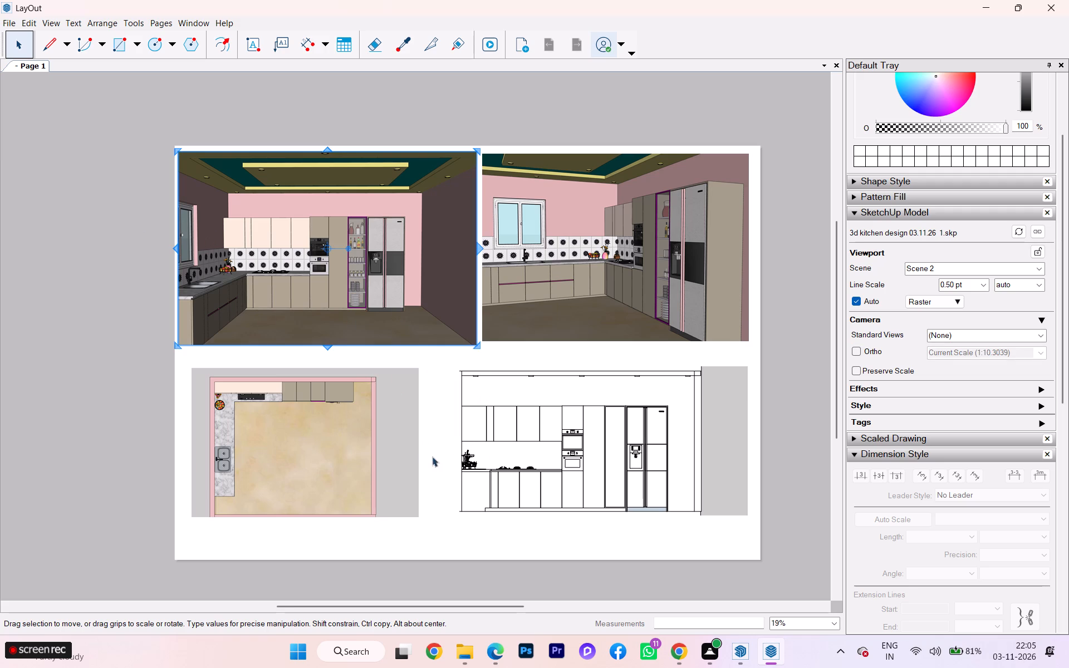
{"action": "left_click", "coordinate": [444, 450]}
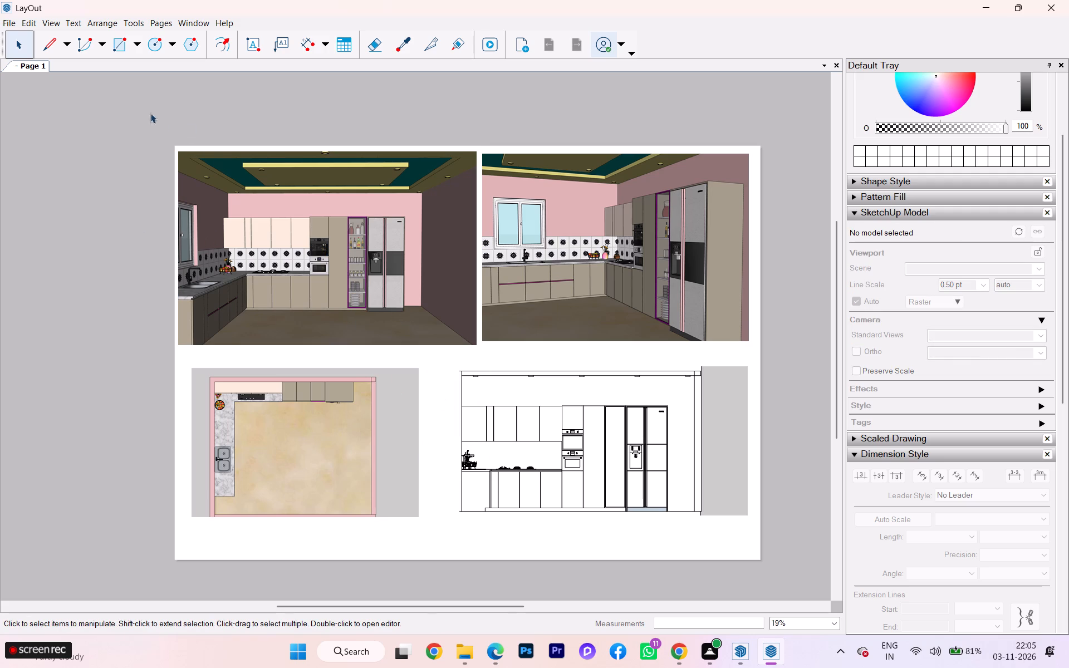
Export all pages as a PDF over the existing kitchen pdf 03.11.26.pdf in the skp pdfs folder, keeping the default export options.
{"action": "left_click", "coordinate": [1, 26]}
{"action": "left_click", "coordinate": [57, 232]}
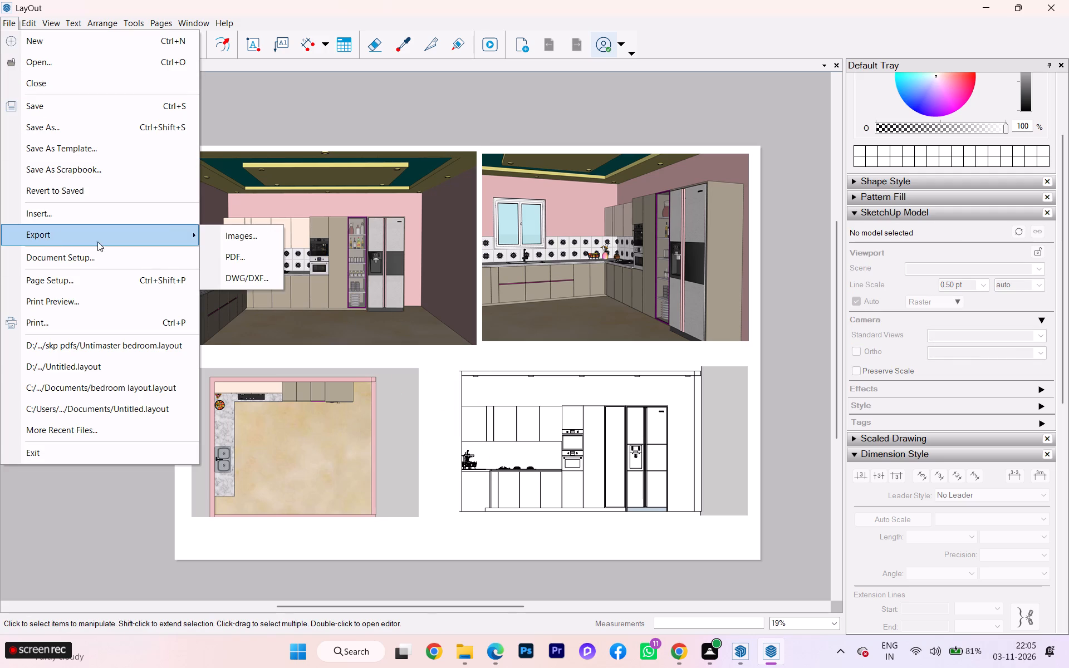
{"action": "left_click", "coordinate": [232, 258]}
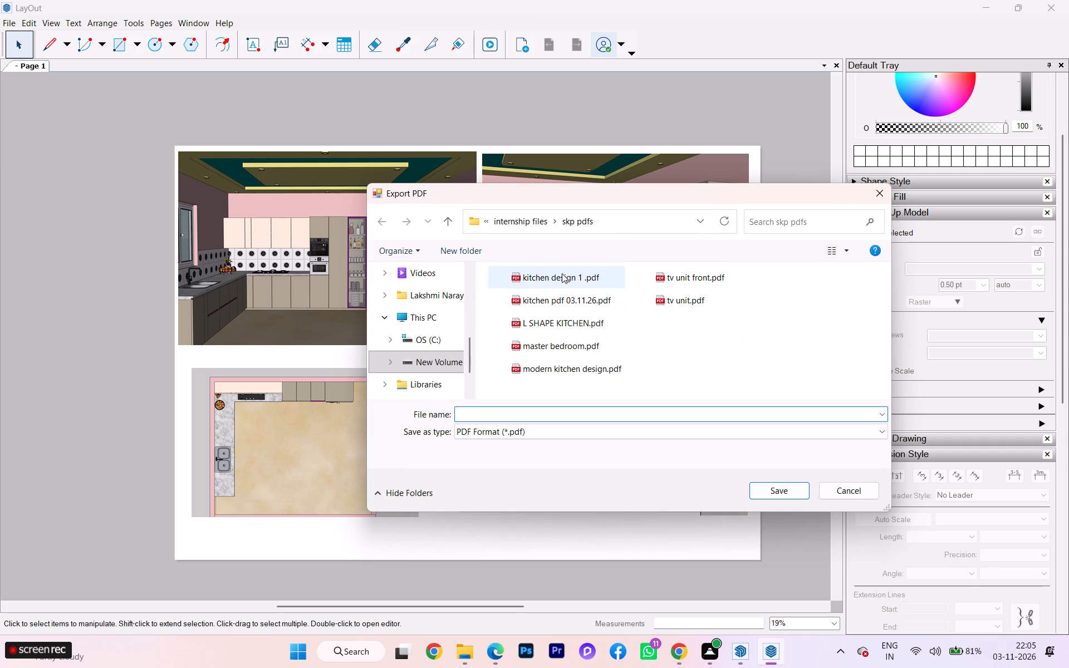
{"action": "left_click", "coordinate": [567, 294]}
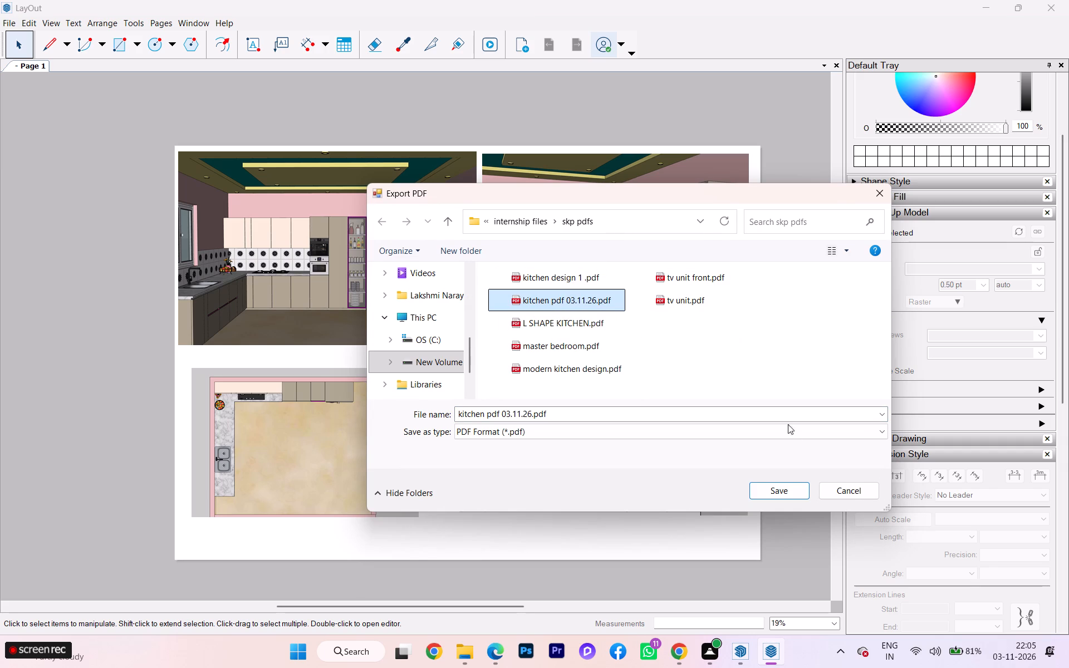
{"action": "left_click", "coordinate": [782, 484]}
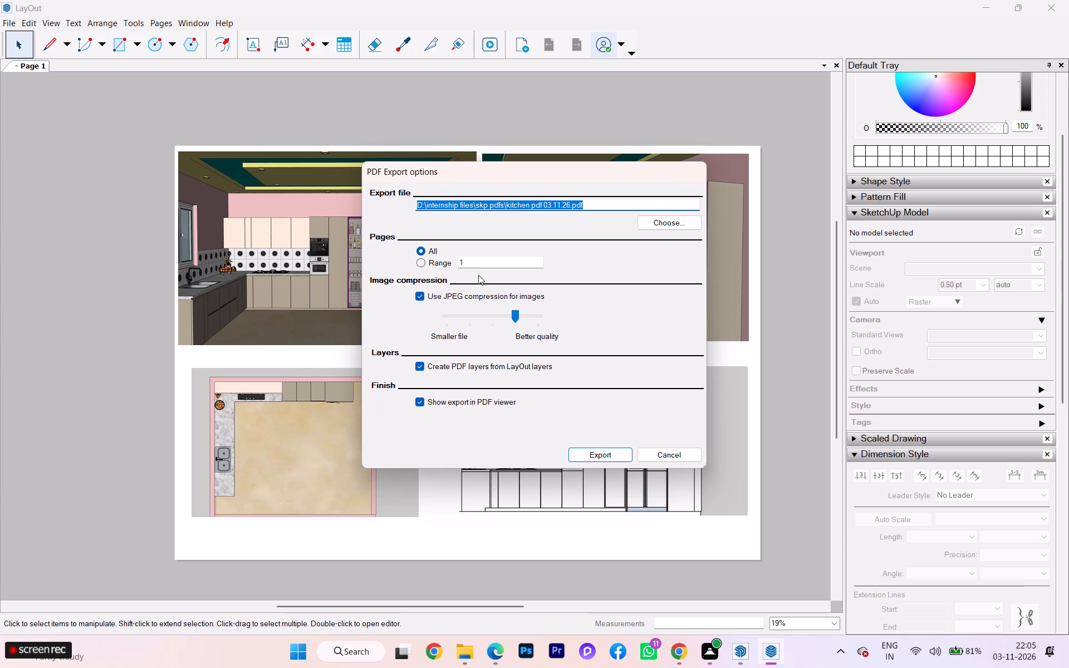
{"action": "left_click", "coordinate": [595, 454]}
{"action": "left_click", "coordinate": [563, 346]}
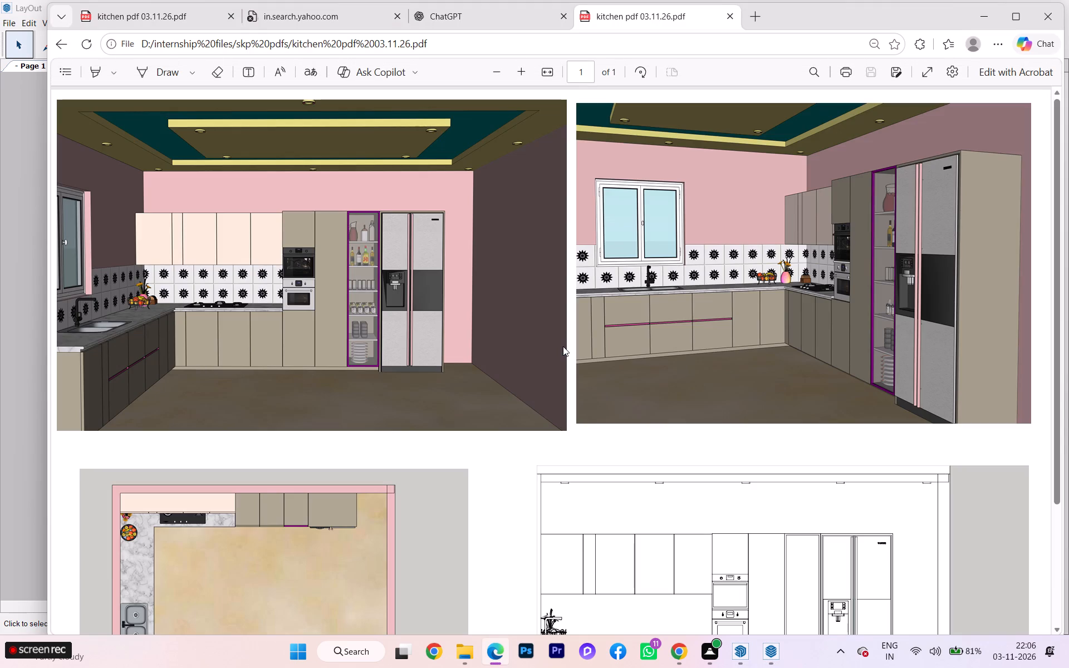
Review the exported kitchen PDF in the browser, checking the layout of the perspectives, plan and elevation across the page.
{"action": "scroll", "coordinate": [328, 256], "scroll_direction": "down", "scroll_amount": 2}
{"action": "scroll", "coordinate": [334, 267], "scroll_direction": "up", "scroll_amount": 1}
{"action": "scroll", "coordinate": [334, 268], "scroll_direction": "down", "scroll_amount": 6}
{"action": "scroll", "coordinate": [336, 271], "scroll_direction": "up", "scroll_amount": 1}
{"action": "scroll", "coordinate": [371, 275], "scroll_direction": "down", "scroll_amount": 5}
{"action": "scroll", "coordinate": [375, 283], "scroll_direction": "up", "scroll_amount": 1}
{"action": "scroll", "coordinate": [375, 283], "scroll_direction": "down", "scroll_amount": 1}
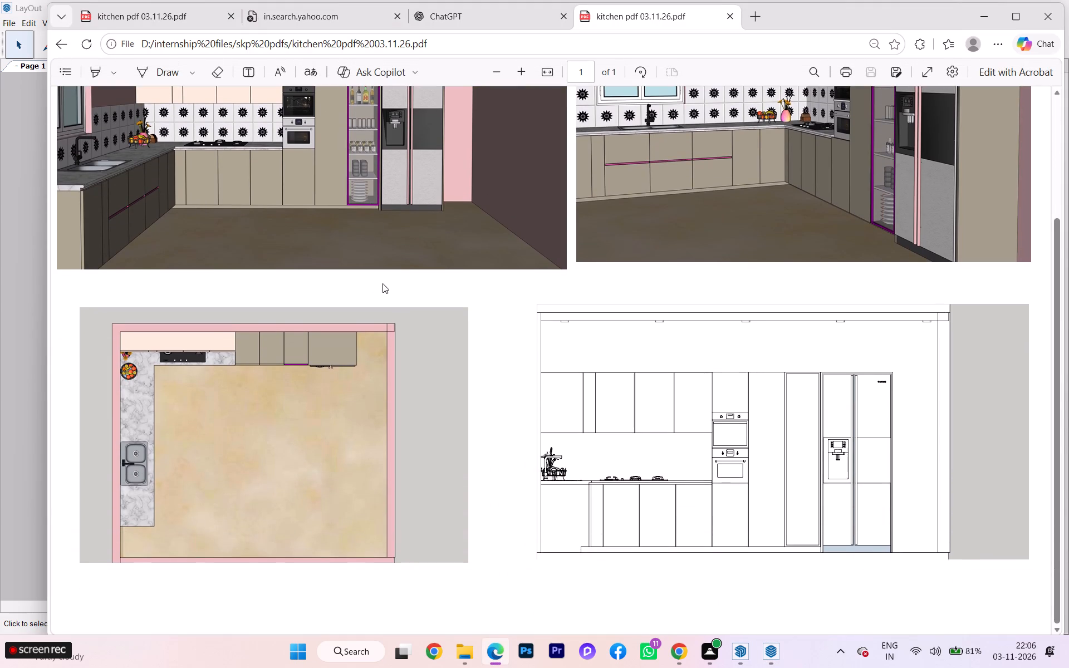
{"action": "scroll", "coordinate": [400, 289], "scroll_direction": "down", "scroll_amount": 2}
{"action": "scroll", "coordinate": [402, 290], "scroll_direction": "up", "scroll_amount": 1}
{"action": "scroll", "coordinate": [402, 291], "scroll_direction": "down", "scroll_amount": 3}
{"action": "scroll", "coordinate": [404, 291], "scroll_direction": "up", "scroll_amount": 1}
{"action": "scroll", "coordinate": [448, 324], "scroll_direction": "up", "scroll_amount": 4}
{"action": "scroll", "coordinate": [455, 319], "scroll_direction": "down", "scroll_amount": 3}
{"action": "scroll", "coordinate": [455, 318], "scroll_direction": "up", "scroll_amount": 2}
{"action": "scroll", "coordinate": [455, 318], "scroll_direction": "down", "scroll_amount": 3}
{"action": "scroll", "coordinate": [455, 318], "scroll_direction": "up", "scroll_amount": 9}
{"action": "scroll", "coordinate": [477, 273], "scroll_direction": "up", "scroll_amount": 2}
{"action": "scroll", "coordinate": [480, 266], "scroll_direction": "down", "scroll_amount": 1}
{"action": "scroll", "coordinate": [481, 266], "scroll_direction": "up", "scroll_amount": 2}
{"action": "scroll", "coordinate": [488, 259], "scroll_direction": "down", "scroll_amount": 1}
{"action": "scroll", "coordinate": [509, 245], "scroll_direction": "up", "scroll_amount": 4}
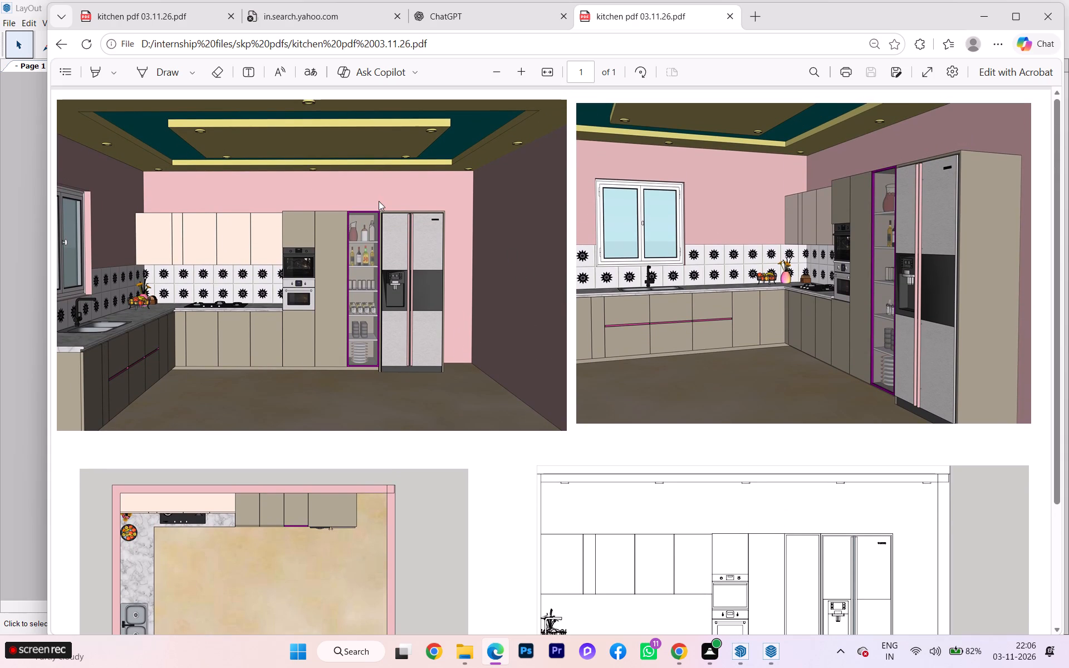
{"action": "scroll", "coordinate": [374, 211], "scroll_direction": "down", "scroll_amount": 3}
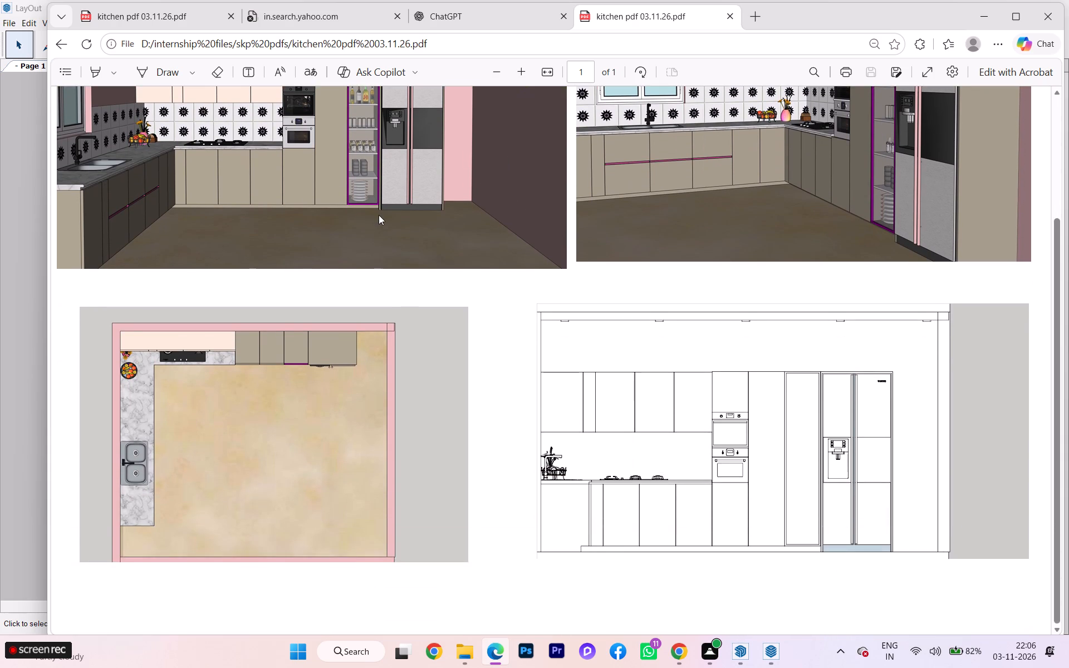
{"action": "scroll", "coordinate": [379, 214], "scroll_direction": "up", "scroll_amount": 4}
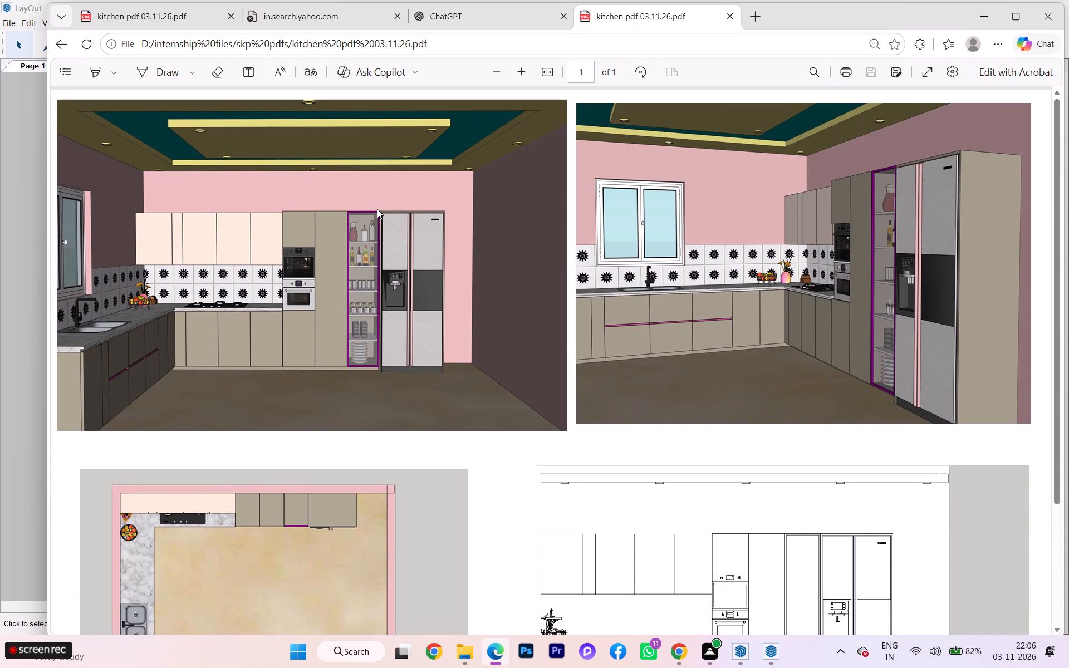
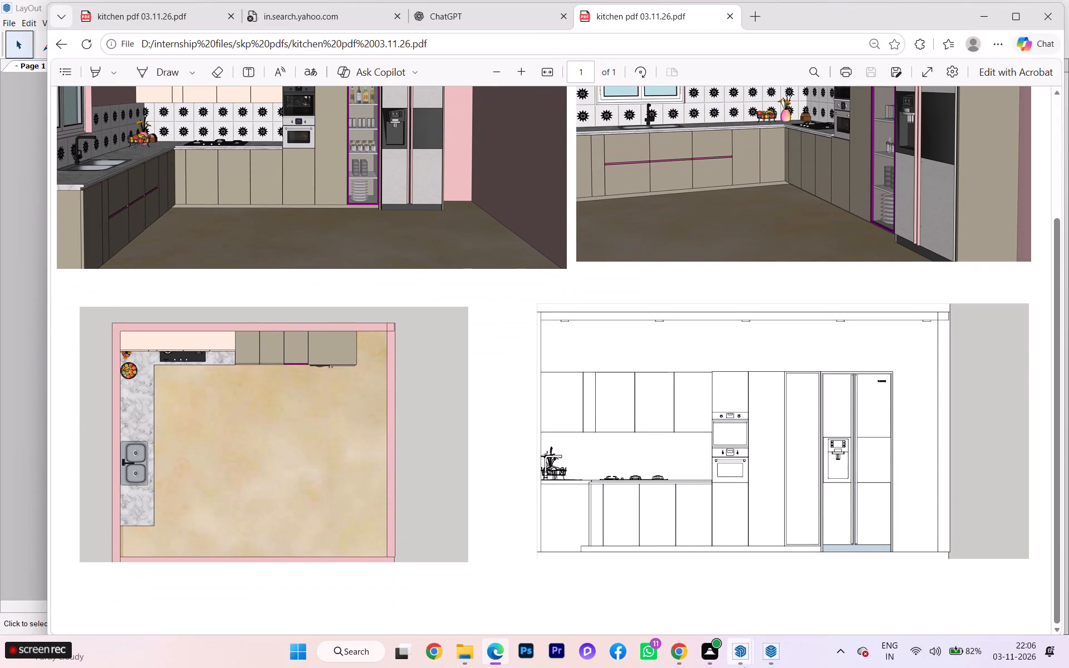
Switch to the SketchUp kitchen model and examine it in the front, top, isometric and right standard views.
{"action": "left_click", "coordinate": [695, 575]}
{"action": "scroll", "coordinate": [586, 460], "scroll_direction": "down", "scroll_amount": 1}
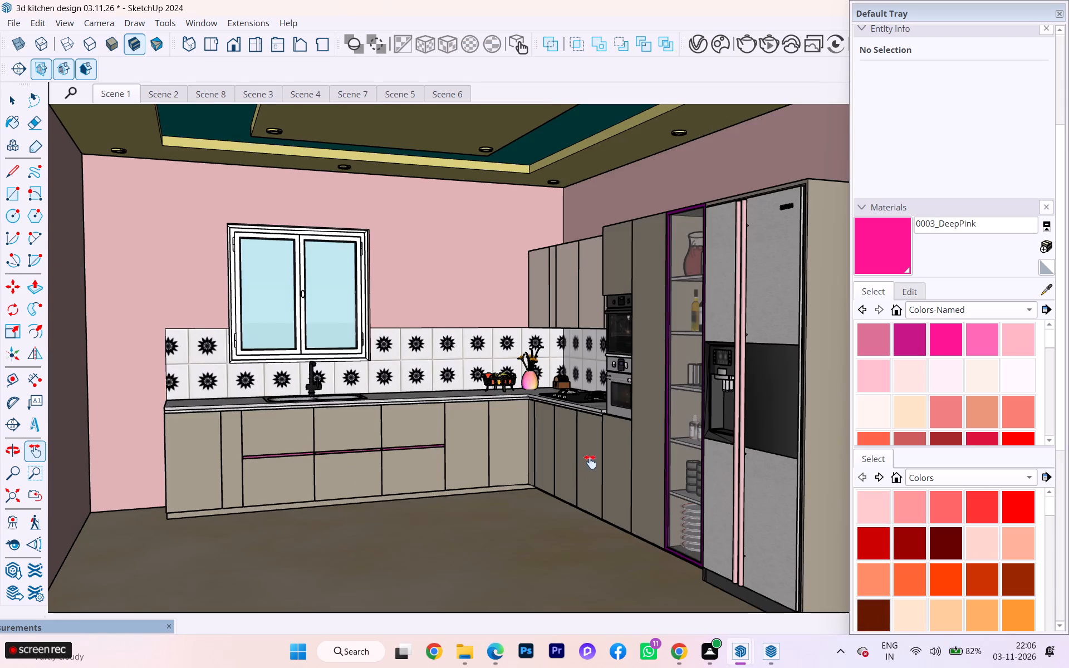
{"action": "scroll", "coordinate": [590, 462], "scroll_direction": "down", "scroll_amount": 2}
{"action": "middle_click_drag", "start_coordinate": [623, 466], "coordinate": [550, 461]}
{"action": "left_click", "coordinate": [233, 50]}
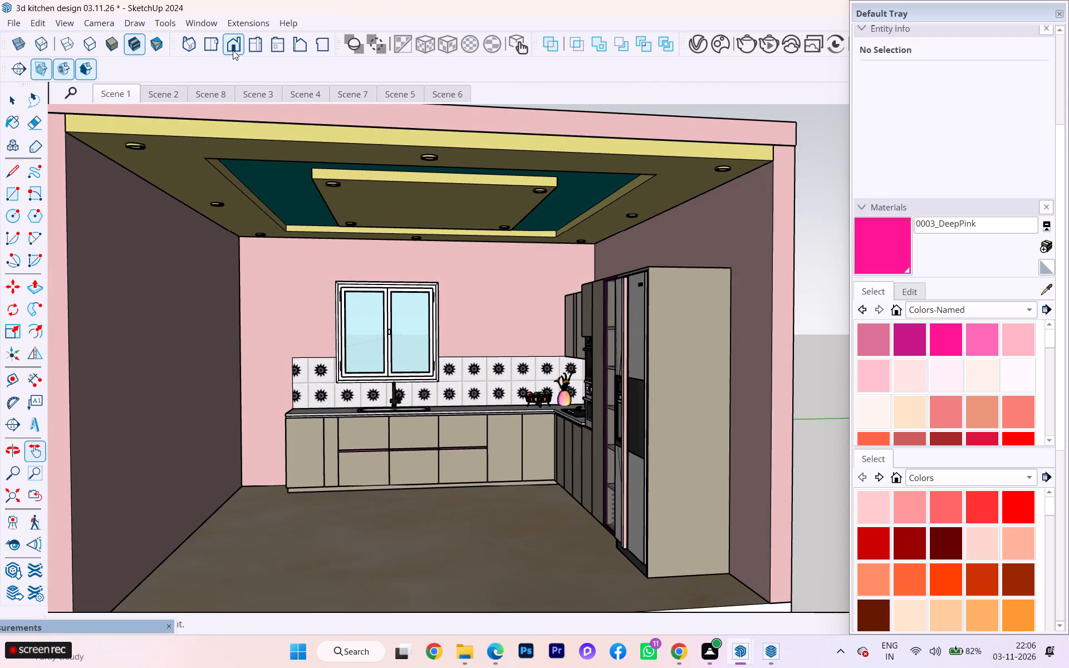
{"action": "left_click", "coordinate": [210, 46]}
{"action": "left_click", "coordinate": [186, 44]}
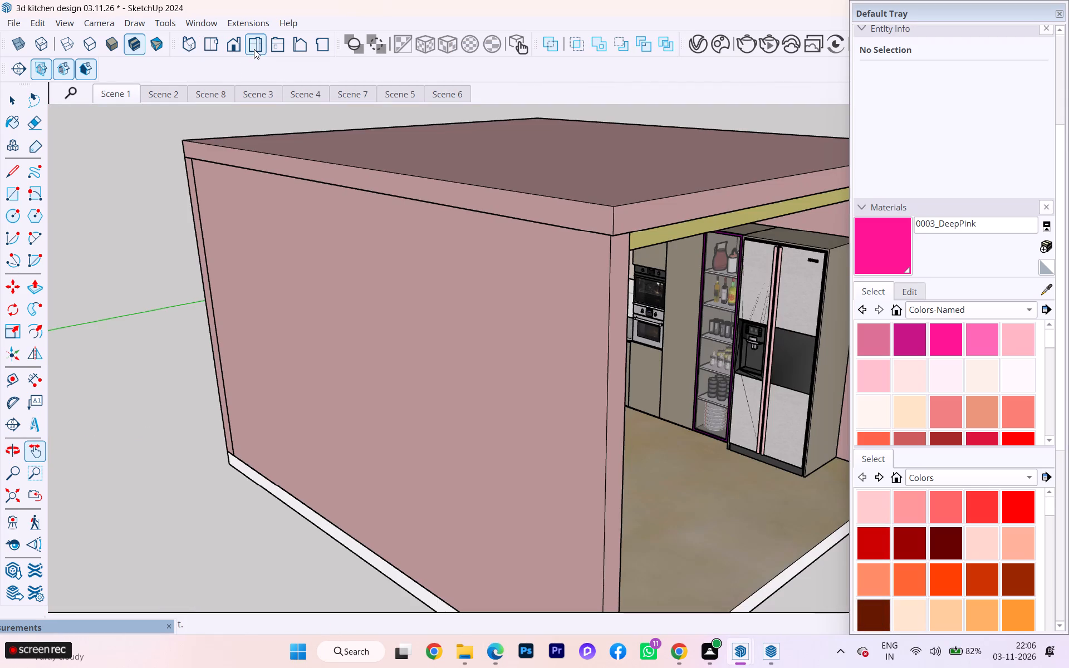
{"action": "left_click", "coordinate": [254, 49]}
{"action": "scroll", "coordinate": [126, 211], "scroll_direction": "down", "scroll_amount": 1}
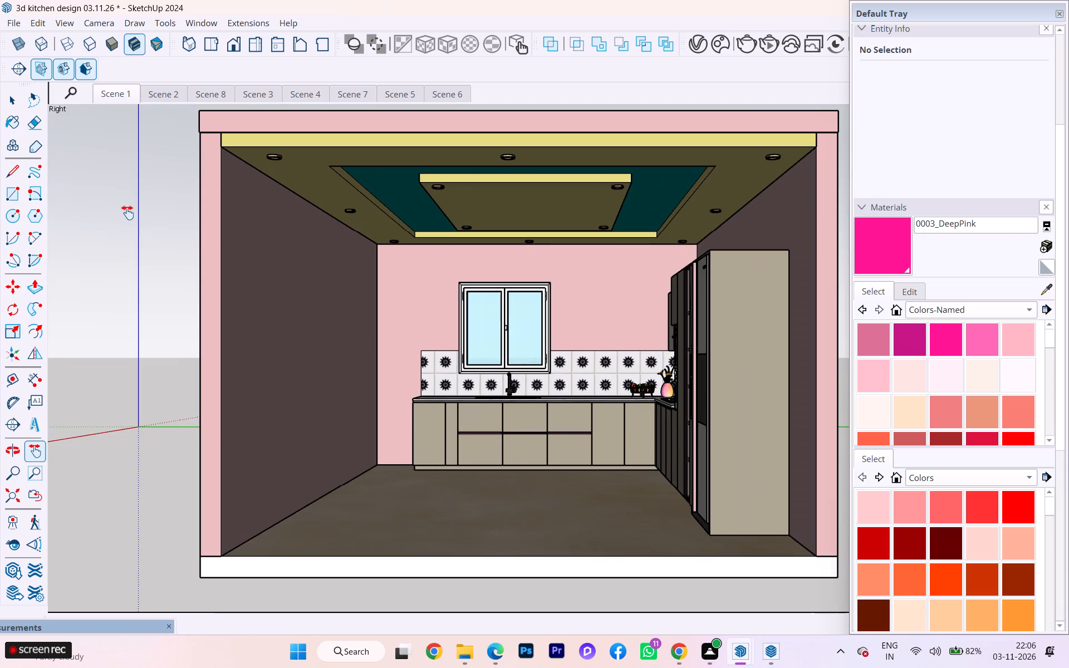
{"action": "scroll", "coordinate": [454, 226], "scroll_direction": "up", "scroll_amount": 2}
{"action": "scroll", "coordinate": [212, 226], "scroll_direction": "down", "scroll_amount": 1}
{"action": "scroll", "coordinate": [350, 235], "scroll_direction": "down", "scroll_amount": 2}
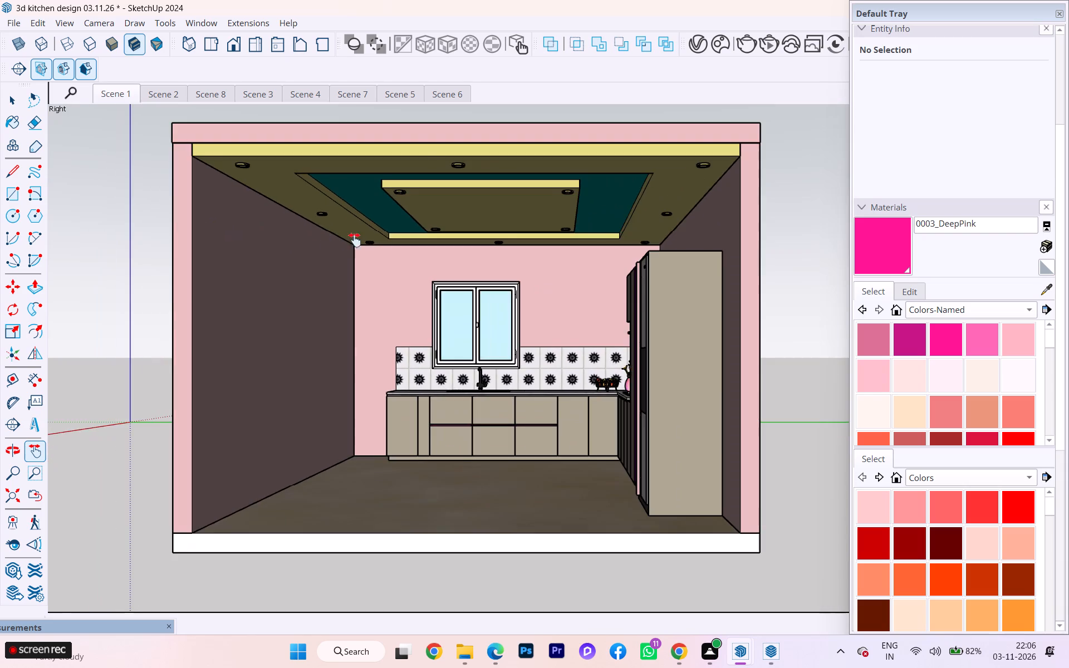
{"action": "scroll", "coordinate": [430, 228], "scroll_direction": "up", "scroll_amount": 3}
{"action": "scroll", "coordinate": [389, 229], "scroll_direction": "down", "scroll_amount": 1}
{"action": "scroll", "coordinate": [334, 232], "scroll_direction": "down", "scroll_amount": 1}
{"action": "scroll", "coordinate": [334, 232], "scroll_direction": "up", "scroll_amount": 2}
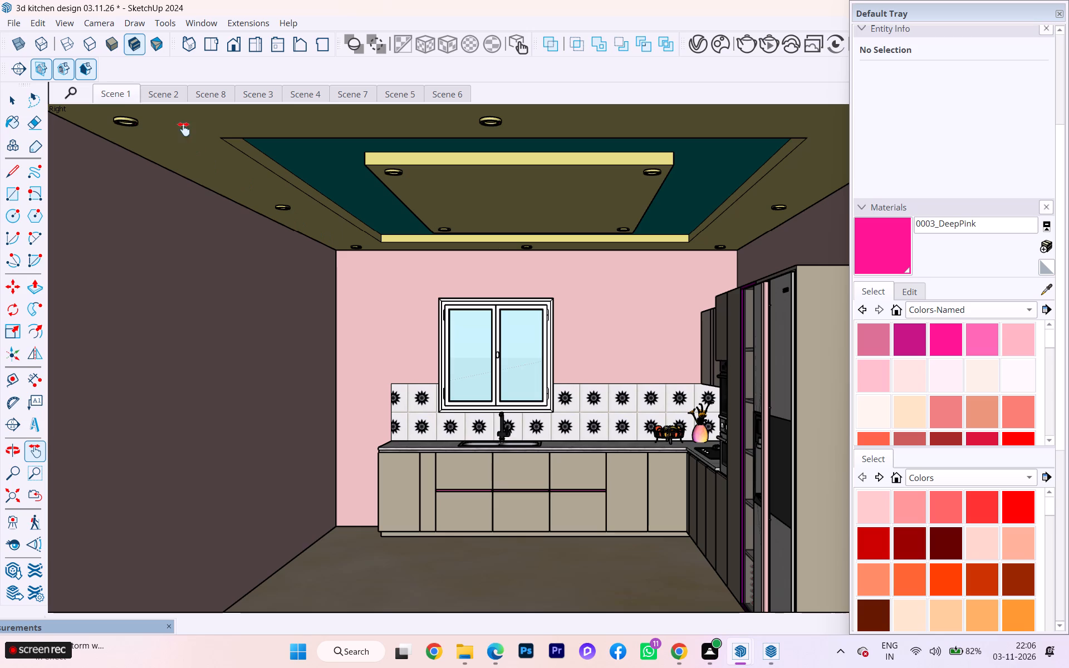
Recall Scene 1, go through the standard views again, and examine the window and sink wall from the right side.
{"action": "right_click", "coordinate": [119, 105]}
{"action": "left_click", "coordinate": [110, 90]}
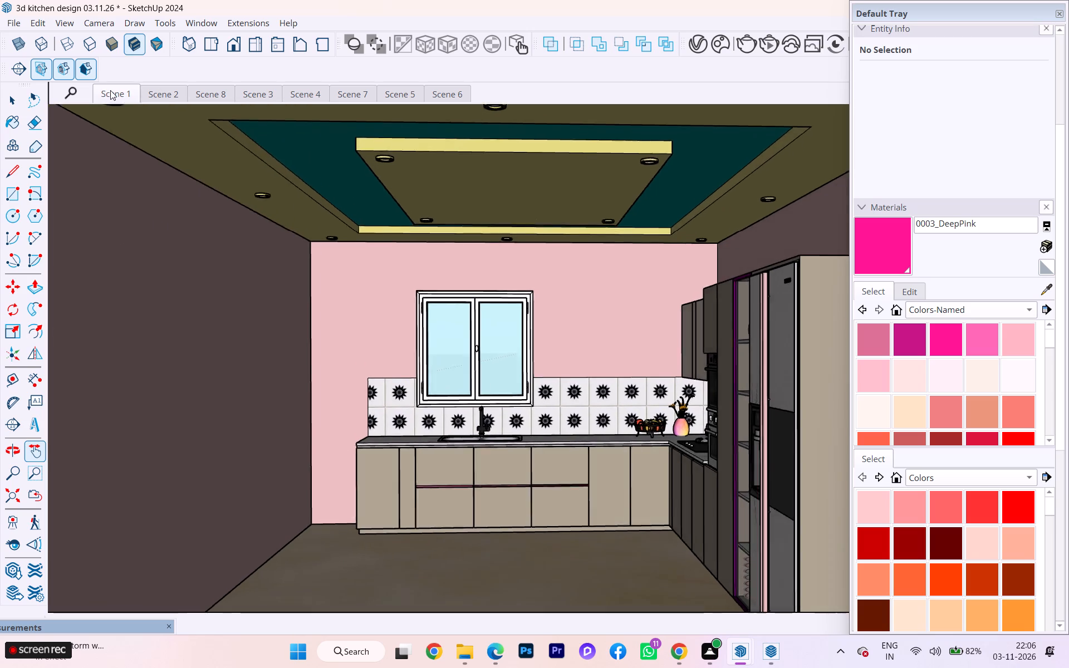
{"action": "right_click", "coordinate": [110, 90]}
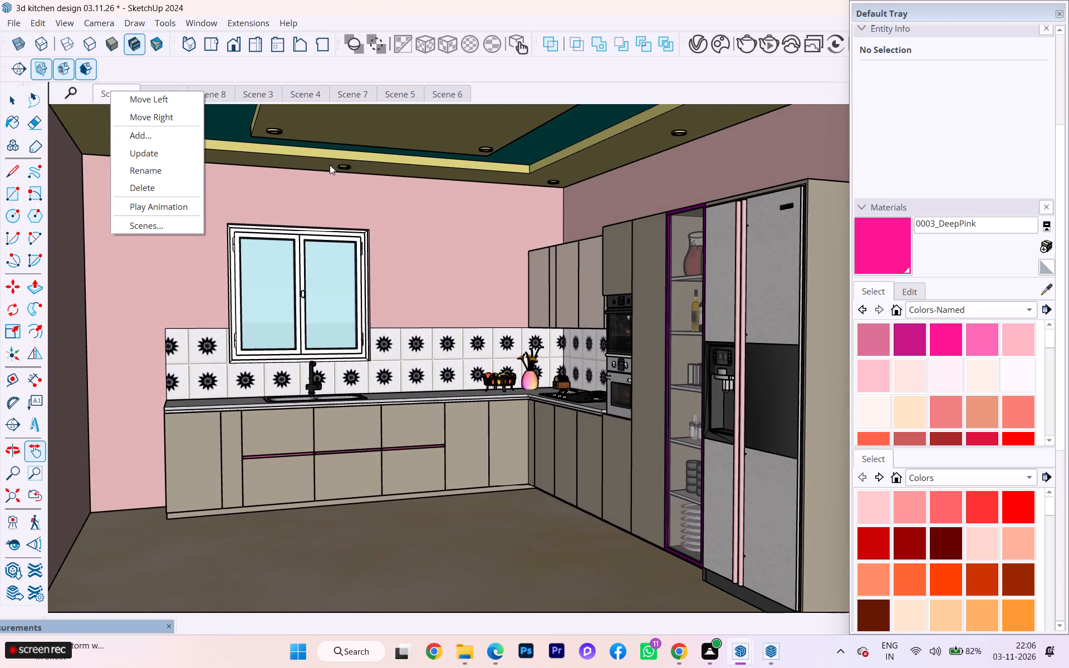
{"action": "left_click", "coordinate": [232, 45]}
{"action": "left_click", "coordinate": [199, 50]}
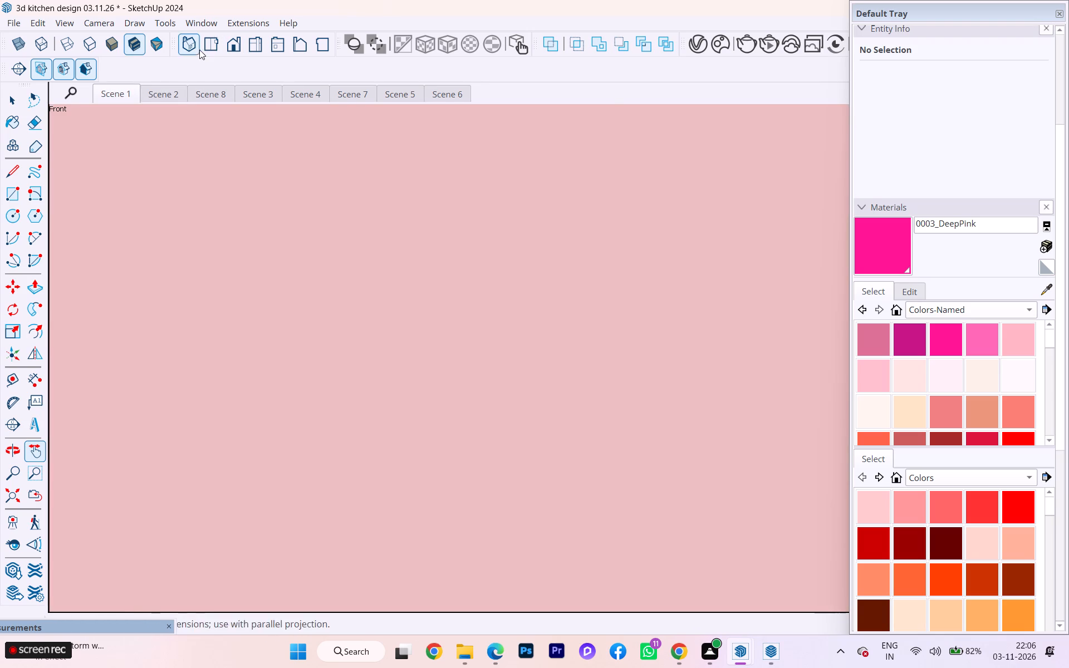
{"action": "left_click", "coordinate": [207, 45]}
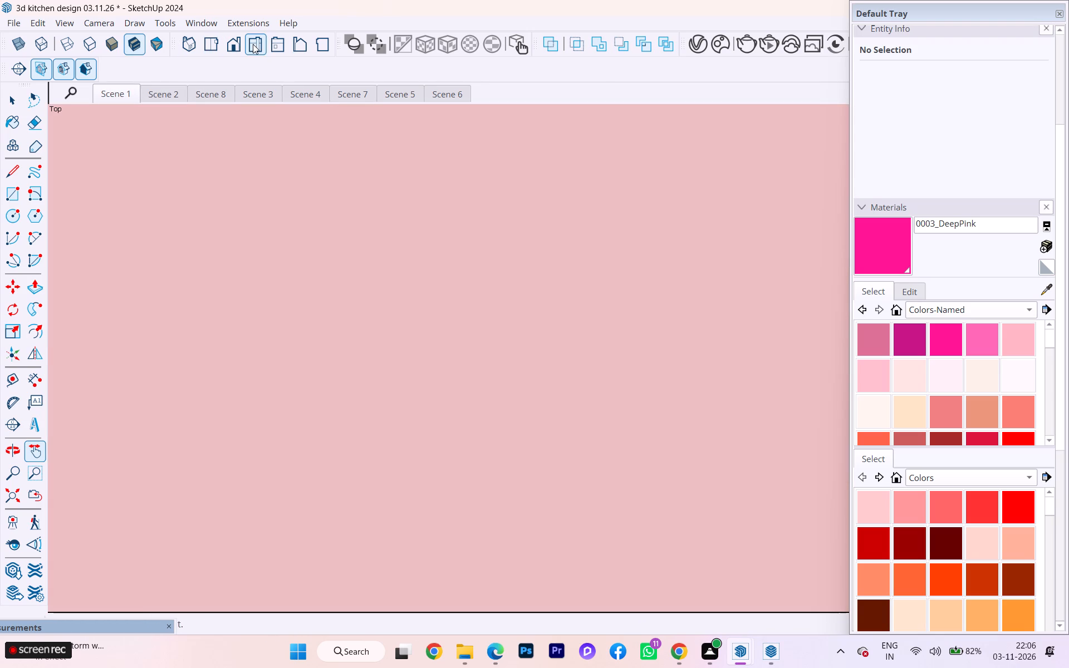
{"action": "left_click", "coordinate": [253, 44]}
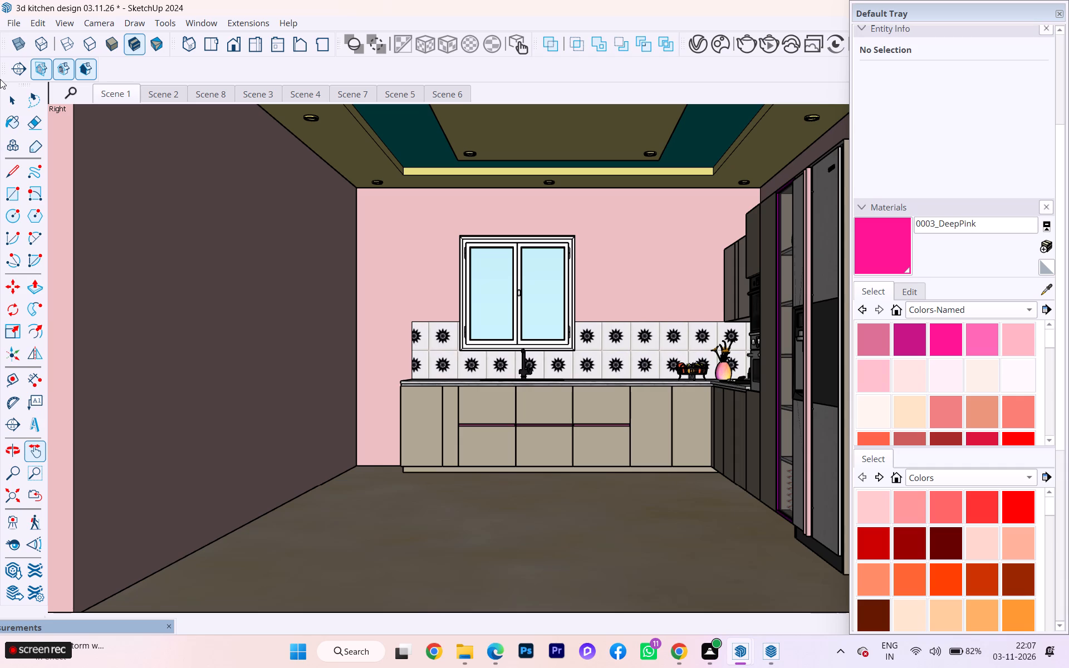
{"action": "scroll", "coordinate": [0, 85], "scroll_direction": "down", "scroll_amount": 4}
{"action": "scroll", "coordinate": [180, 240], "scroll_direction": "down", "scroll_amount": 4}
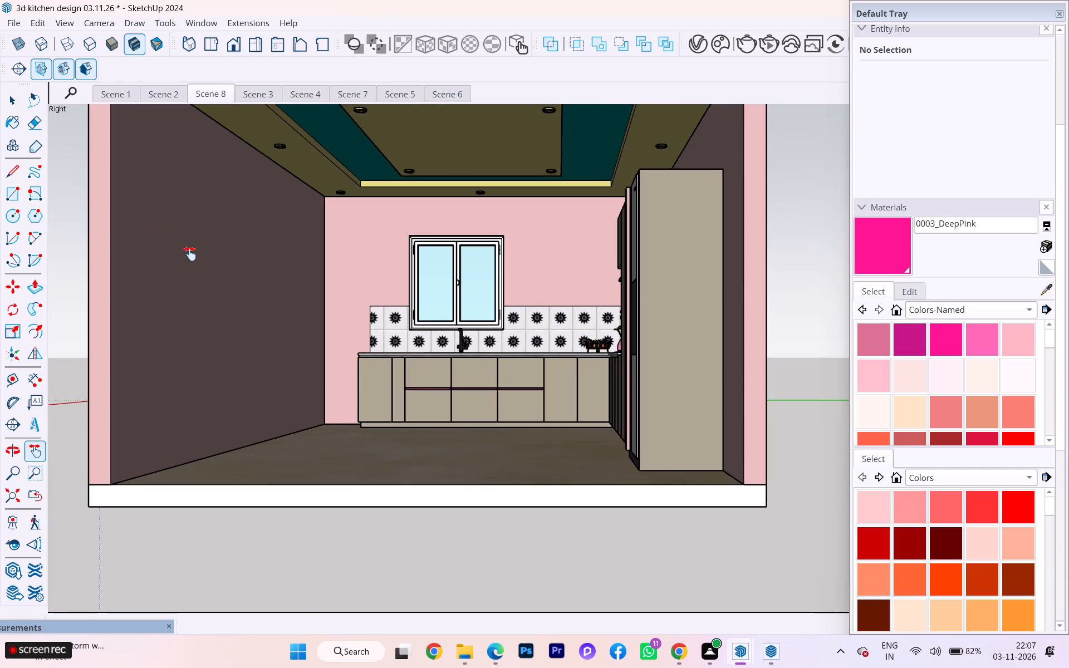
{"action": "scroll", "coordinate": [271, 267], "scroll_direction": "down", "scroll_amount": 2}
{"action": "scroll", "coordinate": [345, 395], "scroll_direction": "down", "scroll_amount": 2}
{"action": "middle_click_drag", "start_coordinate": [358, 418], "coordinate": [394, 459]}
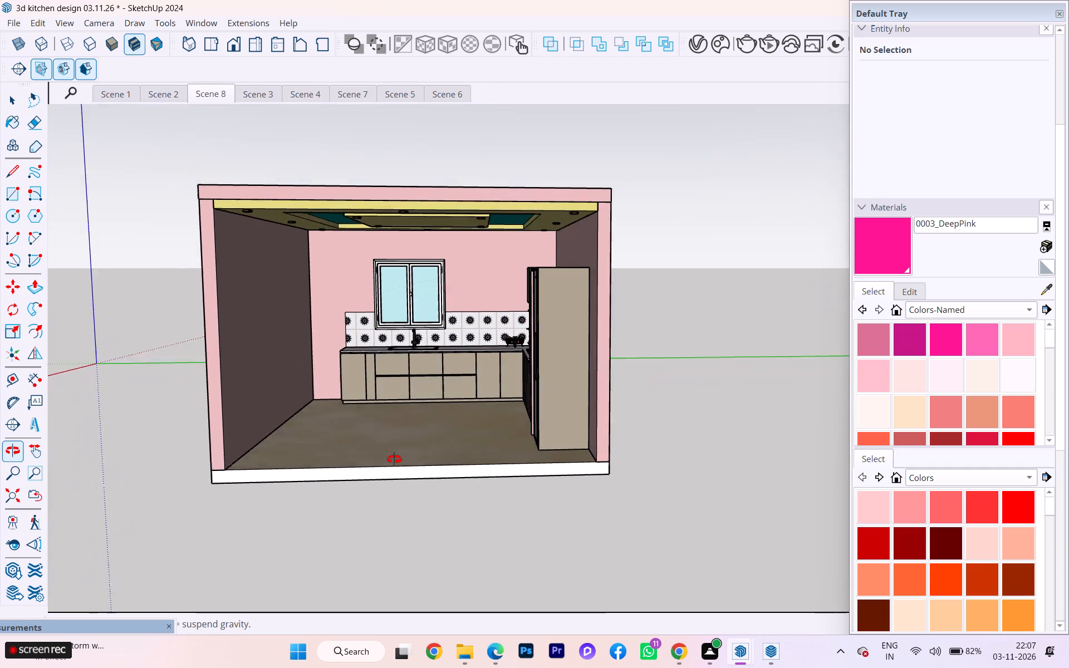
{"action": "middle_click_drag", "start_coordinate": [394, 459], "coordinate": [395, 461]}
{"action": "scroll", "coordinate": [380, 224], "scroll_direction": "up", "scroll_amount": 2}
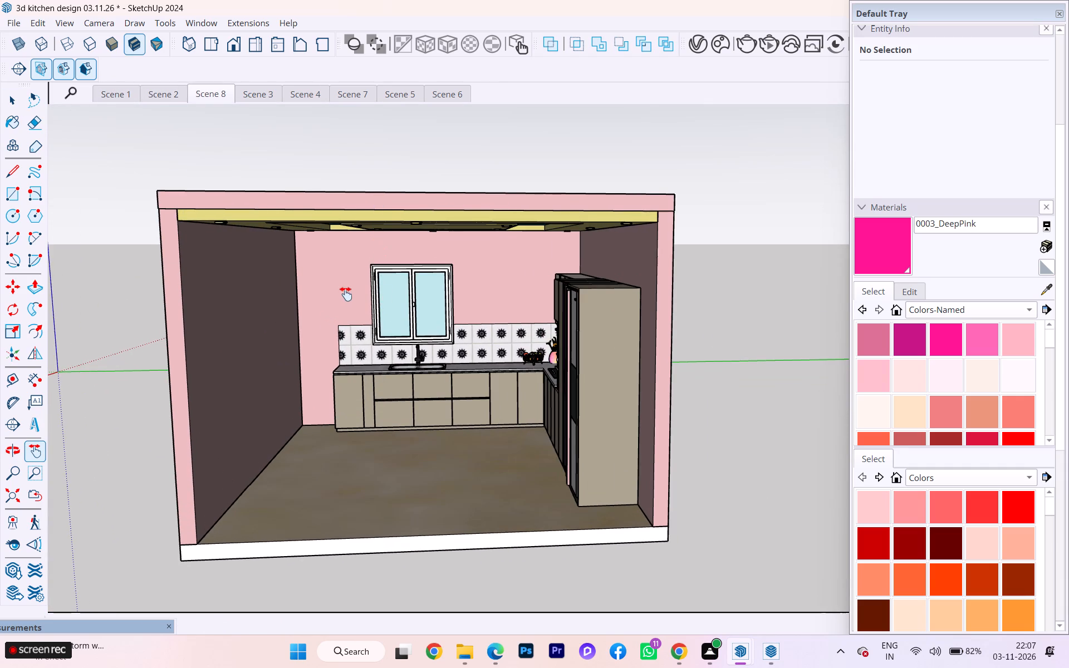
{"action": "scroll", "coordinate": [346, 294], "scroll_direction": "down", "scroll_amount": 1}
{"action": "middle_click_drag", "start_coordinate": [343, 295], "coordinate": [326, 259]}
{"action": "scroll", "coordinate": [330, 248], "scroll_direction": "up", "scroll_amount": 3}
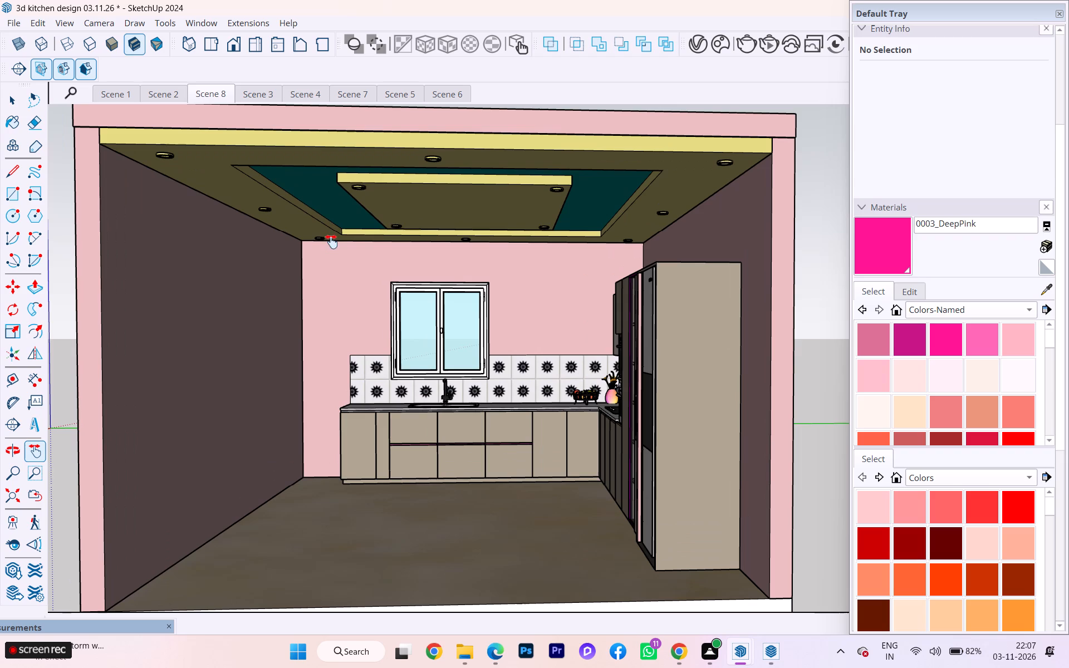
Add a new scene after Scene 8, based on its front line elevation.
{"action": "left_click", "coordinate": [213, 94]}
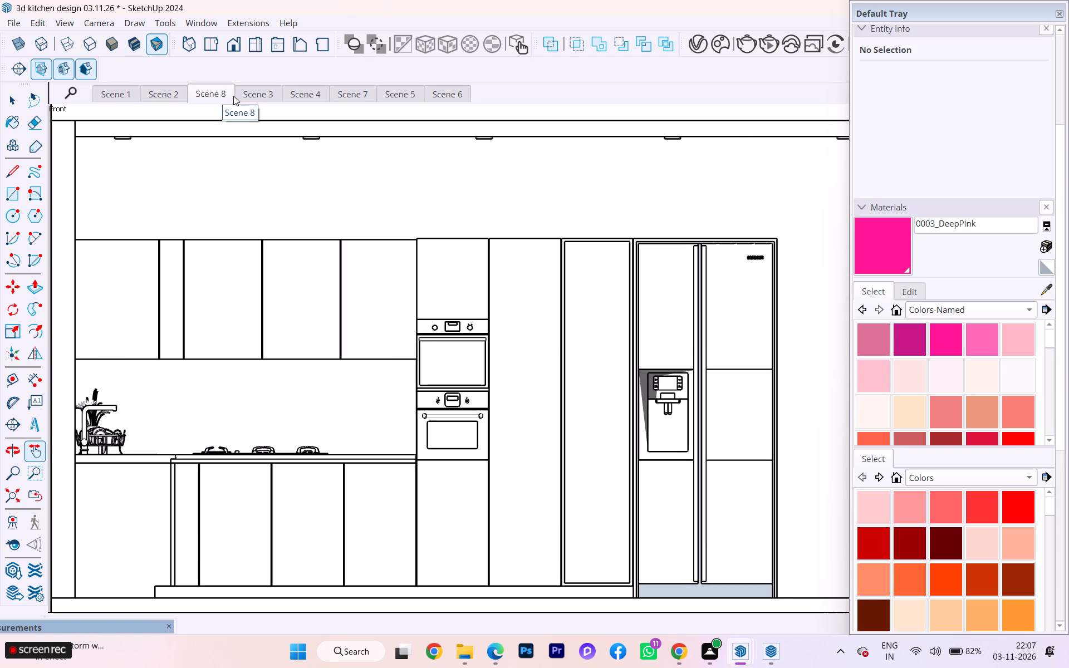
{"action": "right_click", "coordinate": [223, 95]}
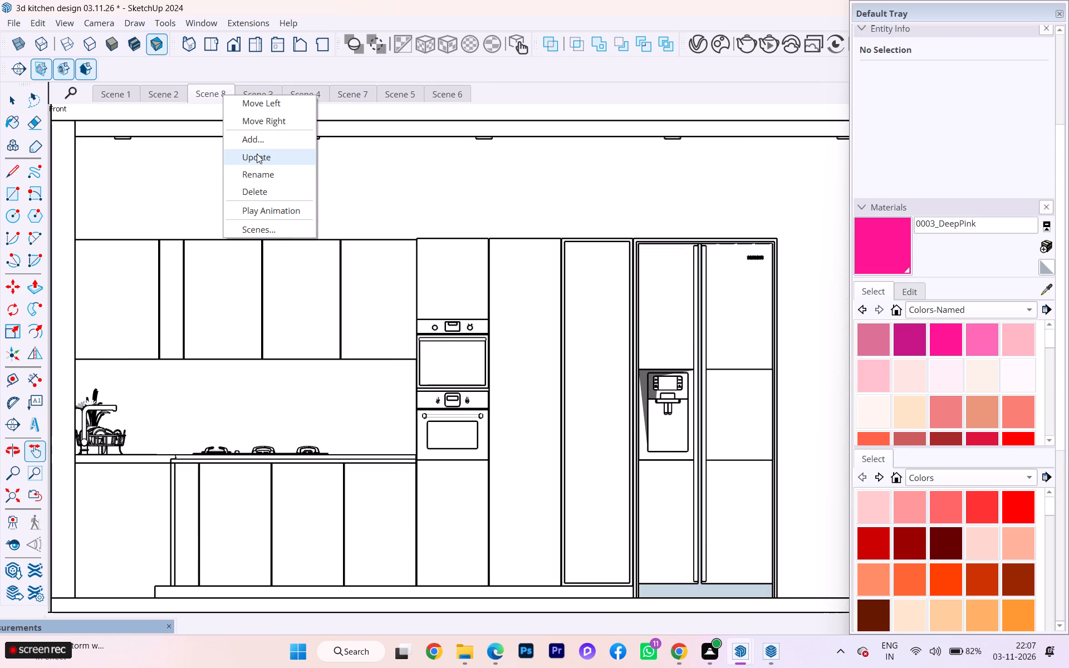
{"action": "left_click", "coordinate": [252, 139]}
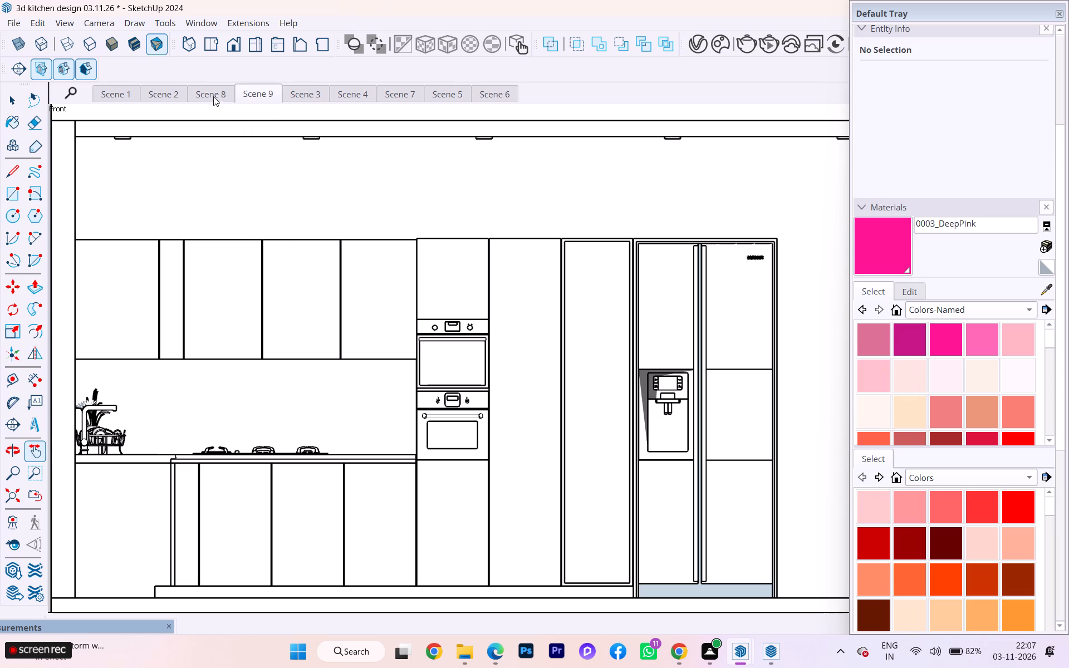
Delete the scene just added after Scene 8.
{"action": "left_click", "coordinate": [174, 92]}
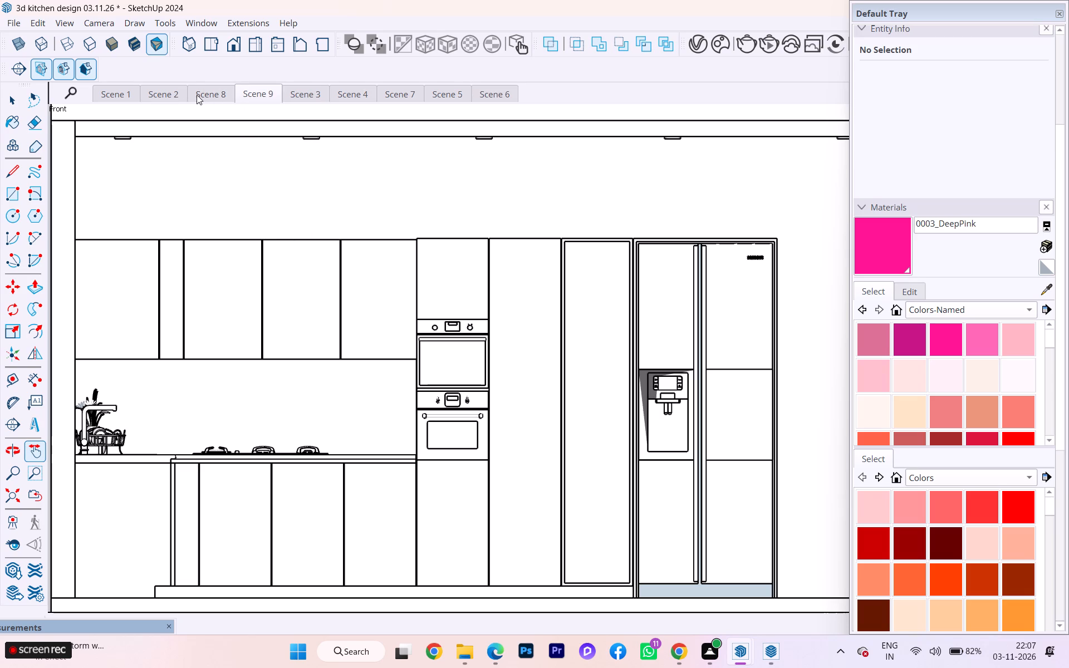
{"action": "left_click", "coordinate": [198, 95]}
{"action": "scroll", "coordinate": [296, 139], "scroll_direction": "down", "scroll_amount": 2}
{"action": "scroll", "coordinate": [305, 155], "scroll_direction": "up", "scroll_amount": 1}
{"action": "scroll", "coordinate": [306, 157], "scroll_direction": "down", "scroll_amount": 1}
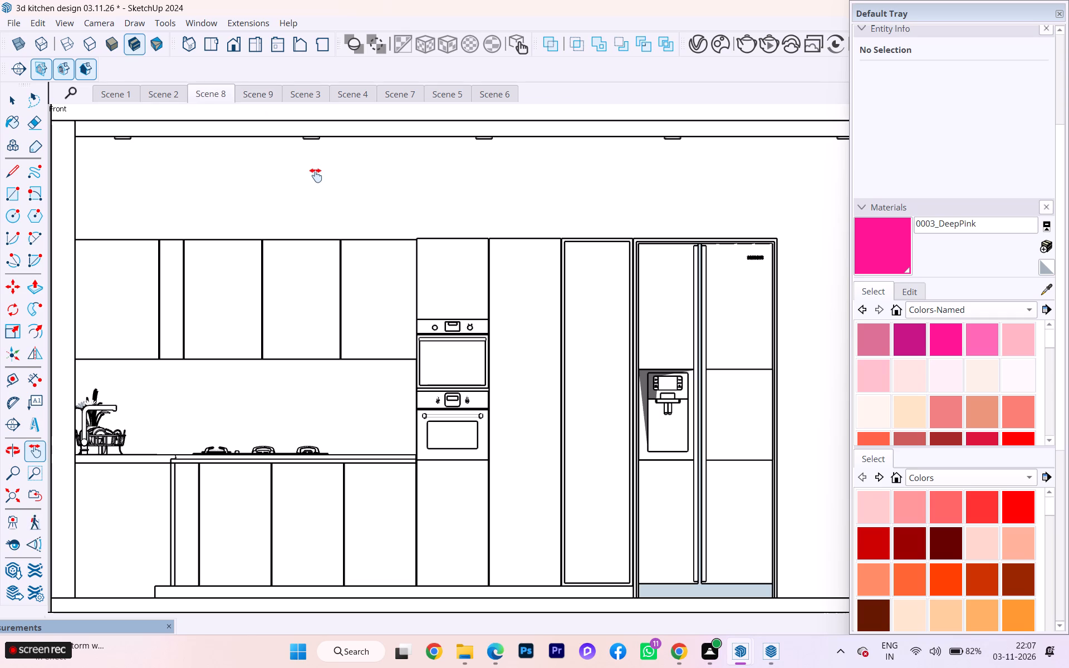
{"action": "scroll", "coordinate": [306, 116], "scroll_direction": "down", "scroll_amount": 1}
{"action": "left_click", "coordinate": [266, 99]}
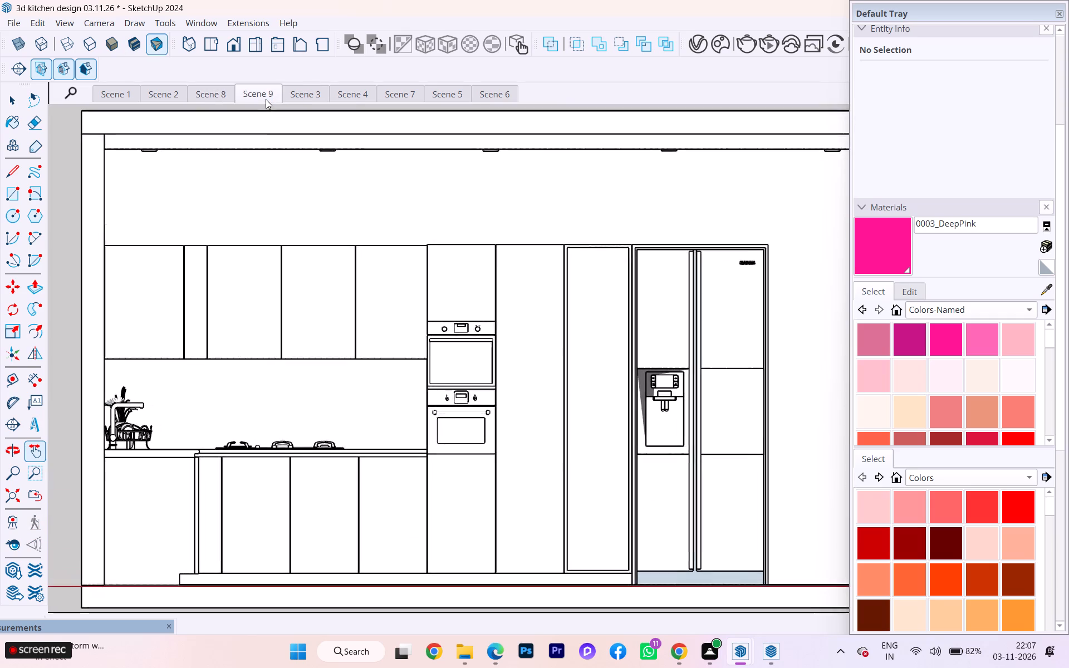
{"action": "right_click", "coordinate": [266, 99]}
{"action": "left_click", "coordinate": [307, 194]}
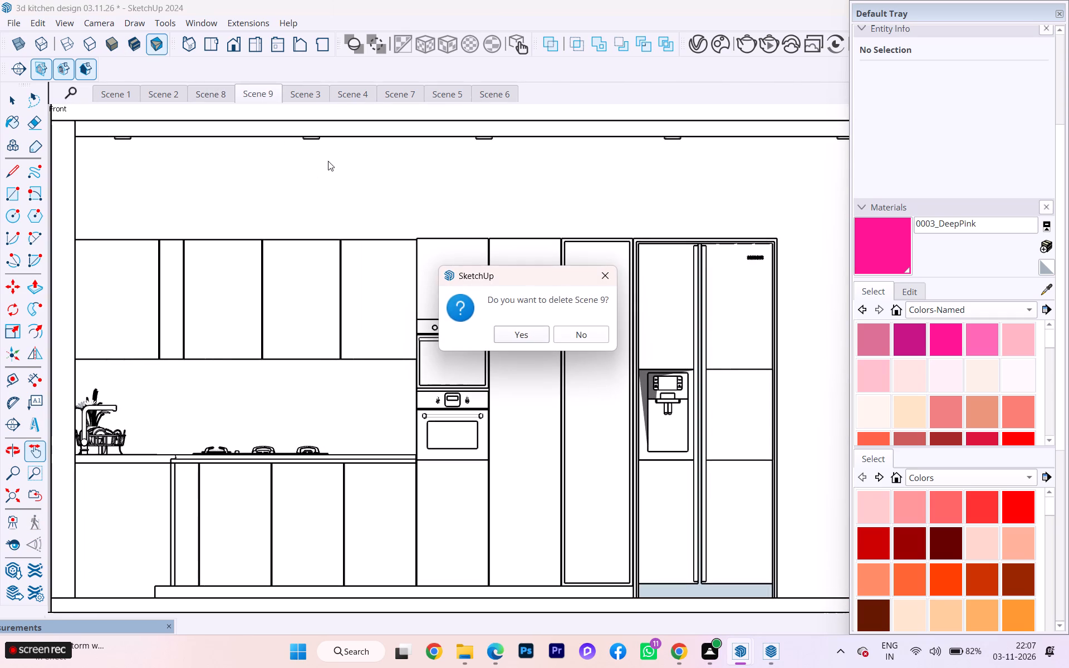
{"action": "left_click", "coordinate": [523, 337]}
Add a new scene directly after Scene 1, based on Scene 1's view.
{"action": "left_click", "coordinate": [212, 92]}
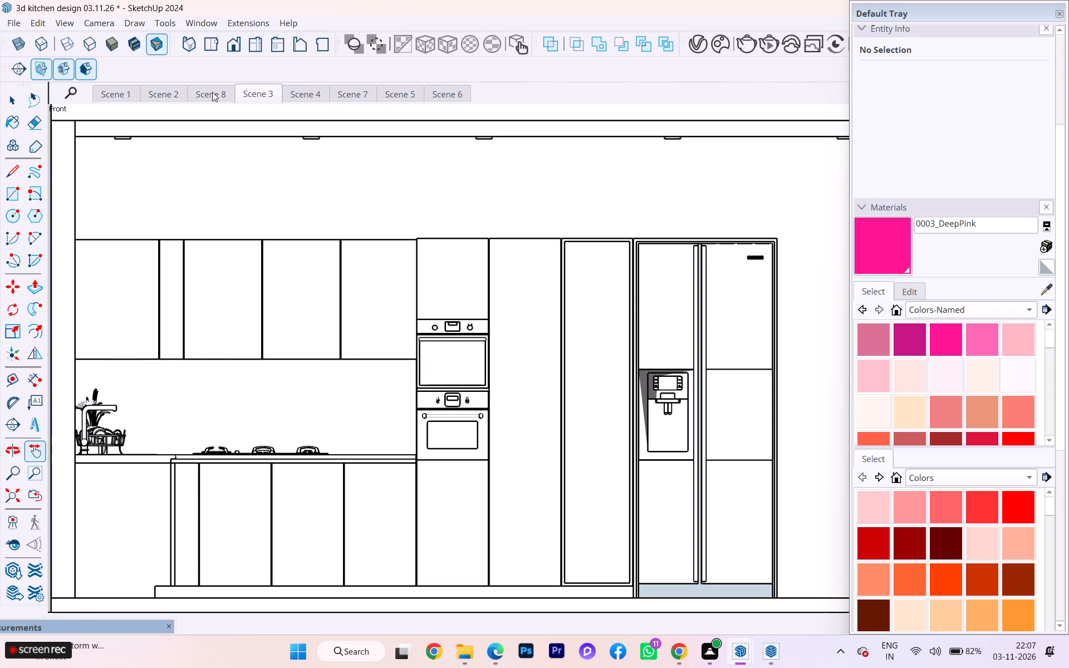
{"action": "left_click", "coordinate": [174, 93]}
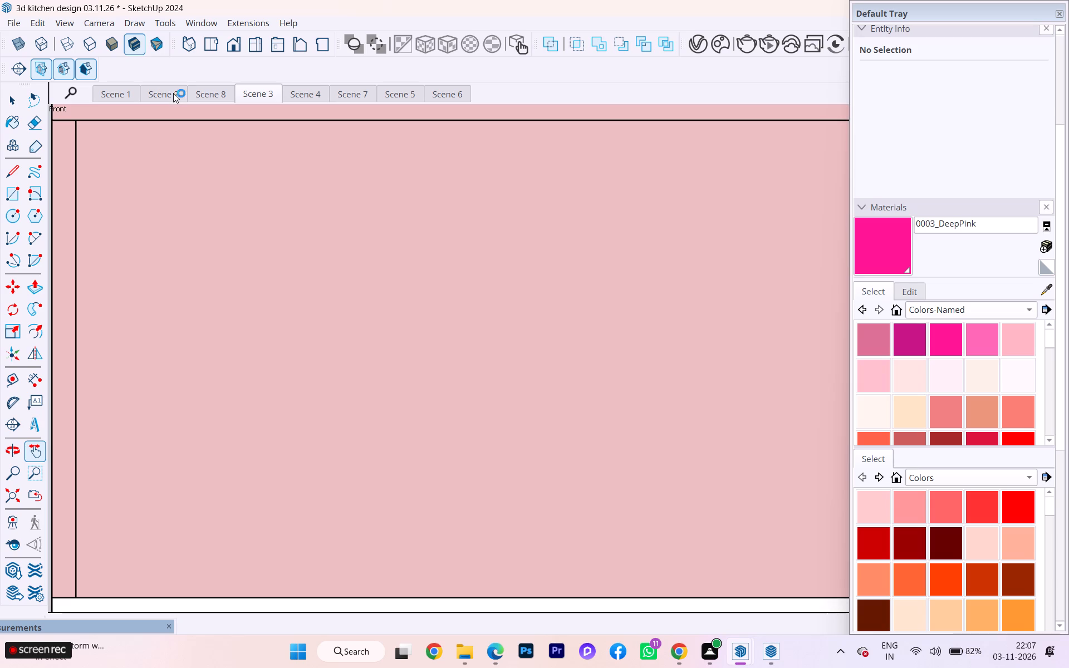
{"action": "left_click", "coordinate": [124, 96]}
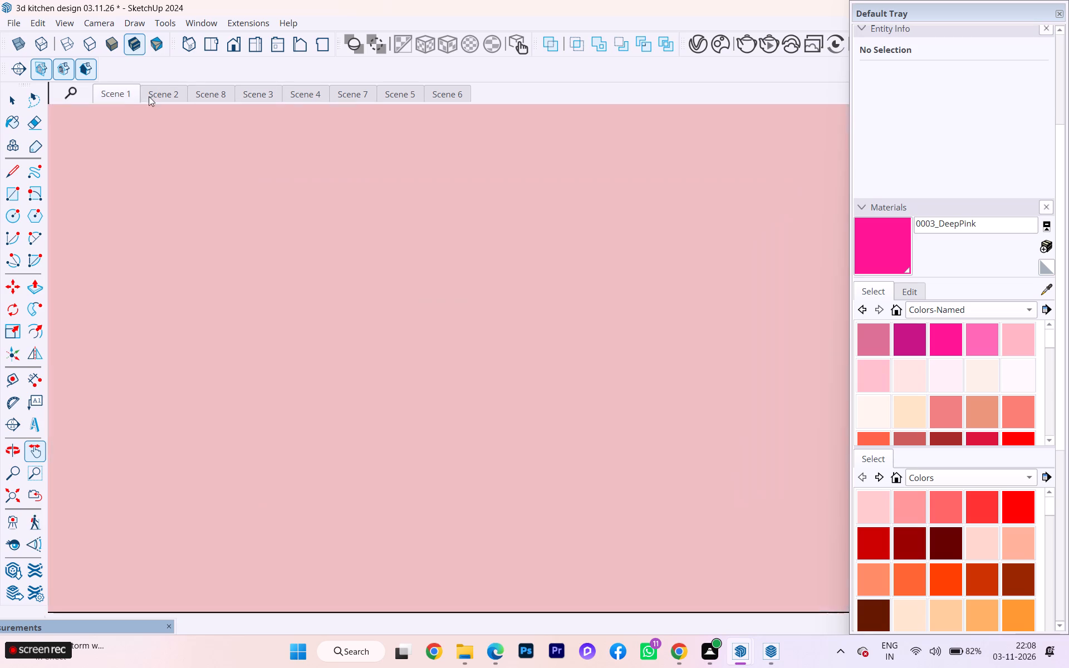
{"action": "left_click", "coordinate": [159, 95]}
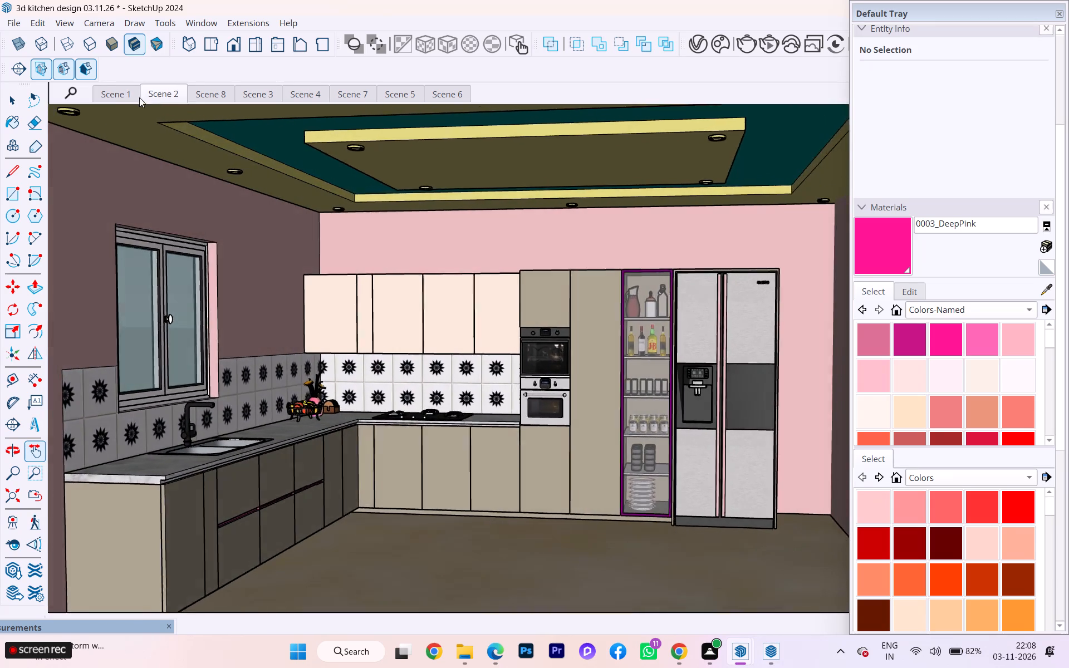
{"action": "left_click", "coordinate": [126, 96]}
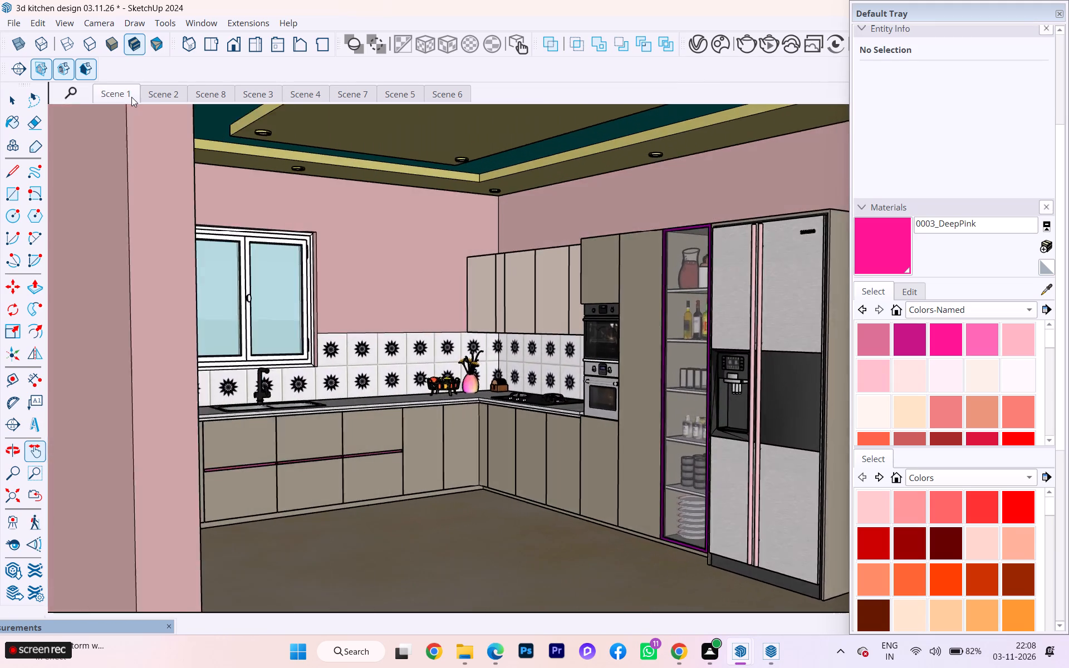
{"action": "right_click", "coordinate": [125, 97]}
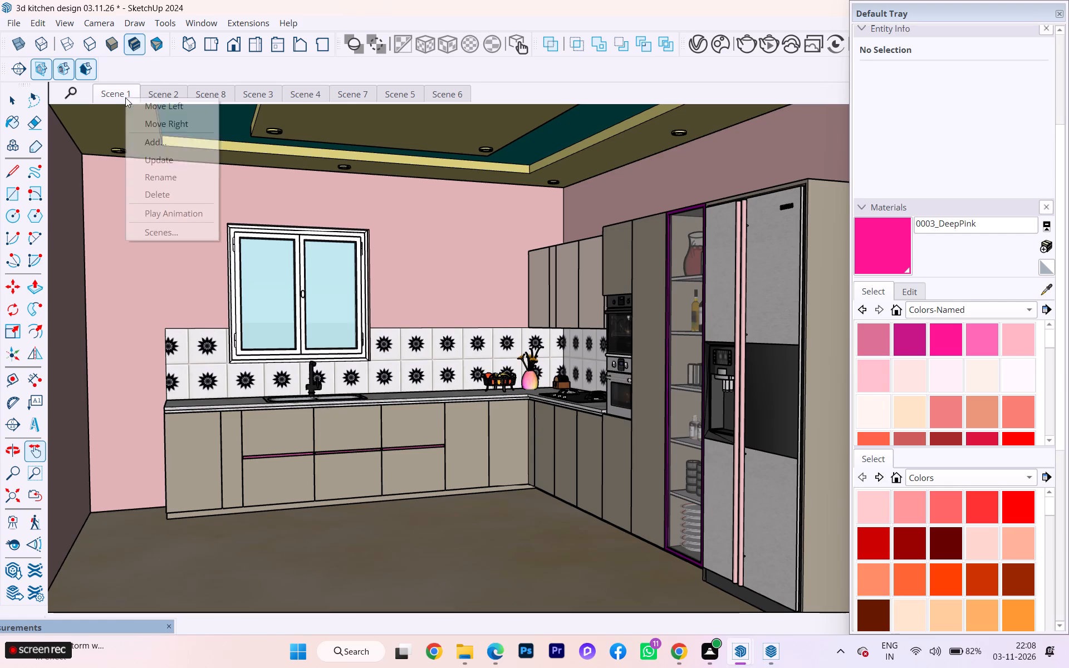
{"action": "left_click", "coordinate": [158, 132]}
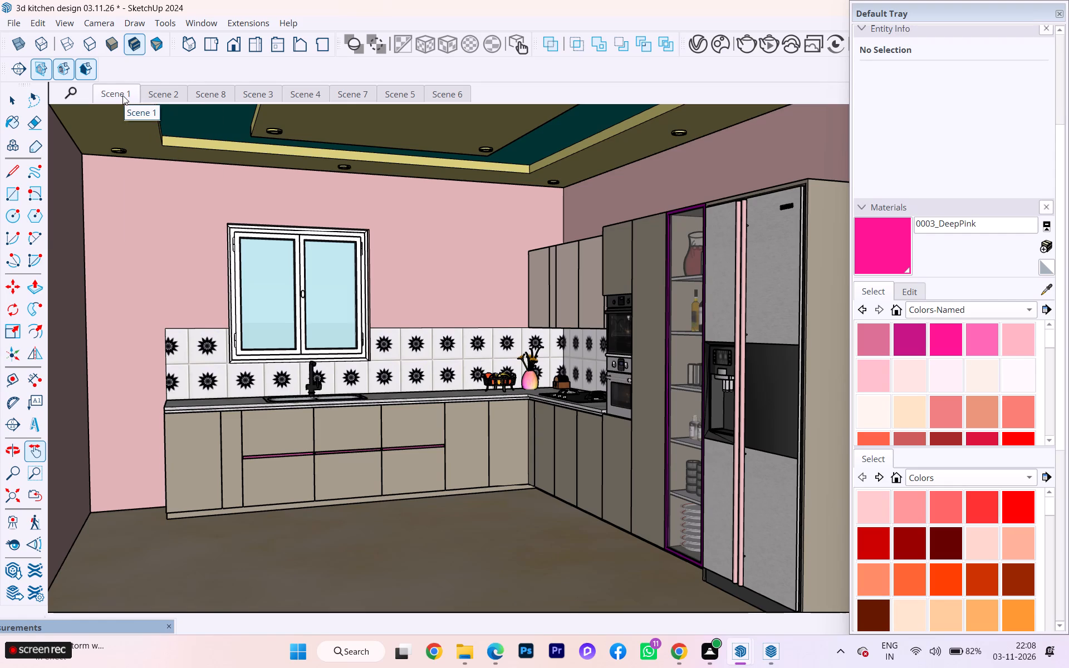
{"action": "right_click", "coordinate": [122, 95]}
{"action": "left_click", "coordinate": [147, 135]}
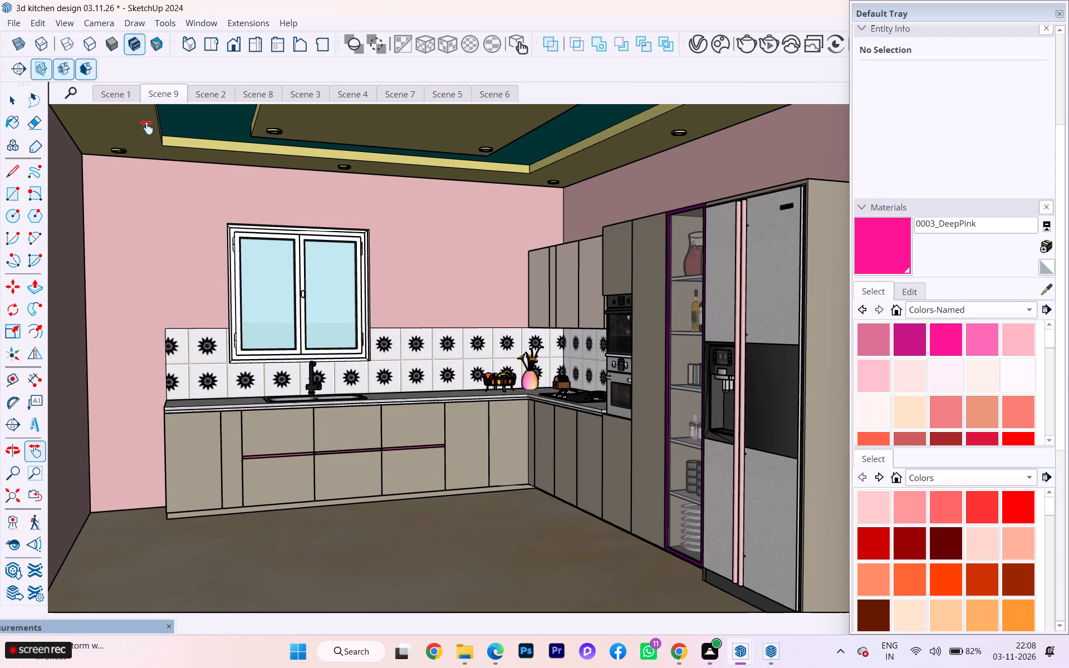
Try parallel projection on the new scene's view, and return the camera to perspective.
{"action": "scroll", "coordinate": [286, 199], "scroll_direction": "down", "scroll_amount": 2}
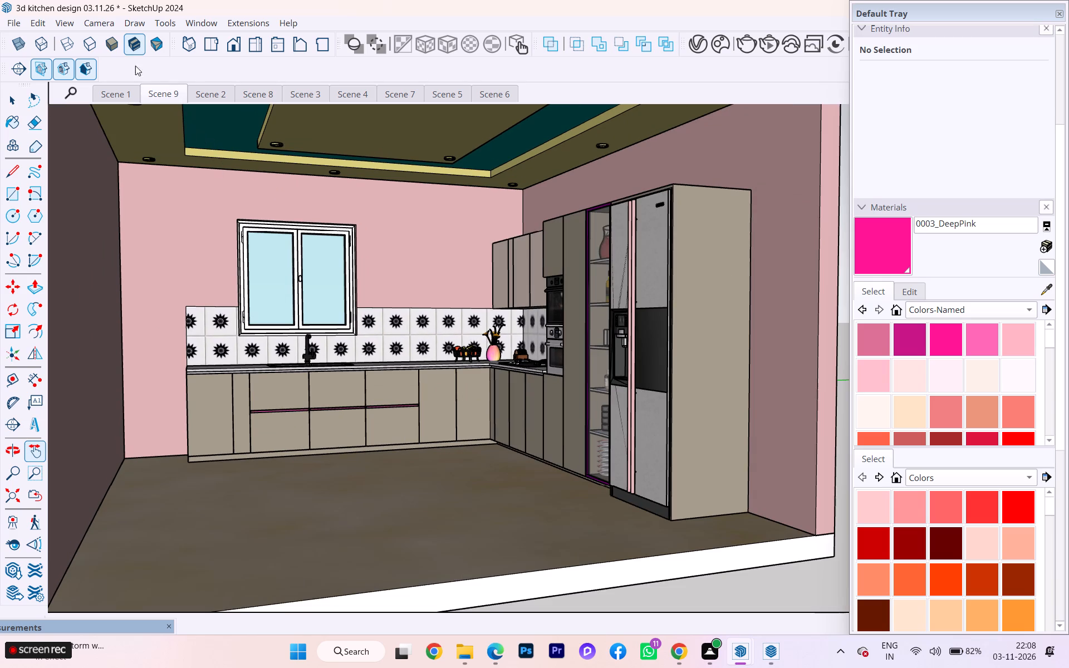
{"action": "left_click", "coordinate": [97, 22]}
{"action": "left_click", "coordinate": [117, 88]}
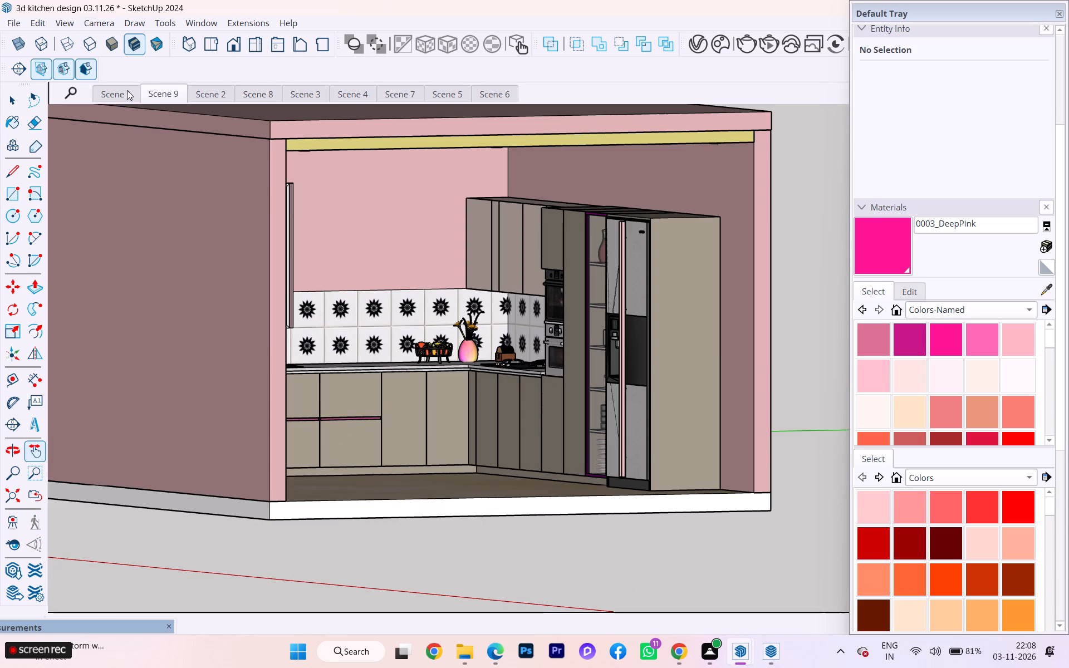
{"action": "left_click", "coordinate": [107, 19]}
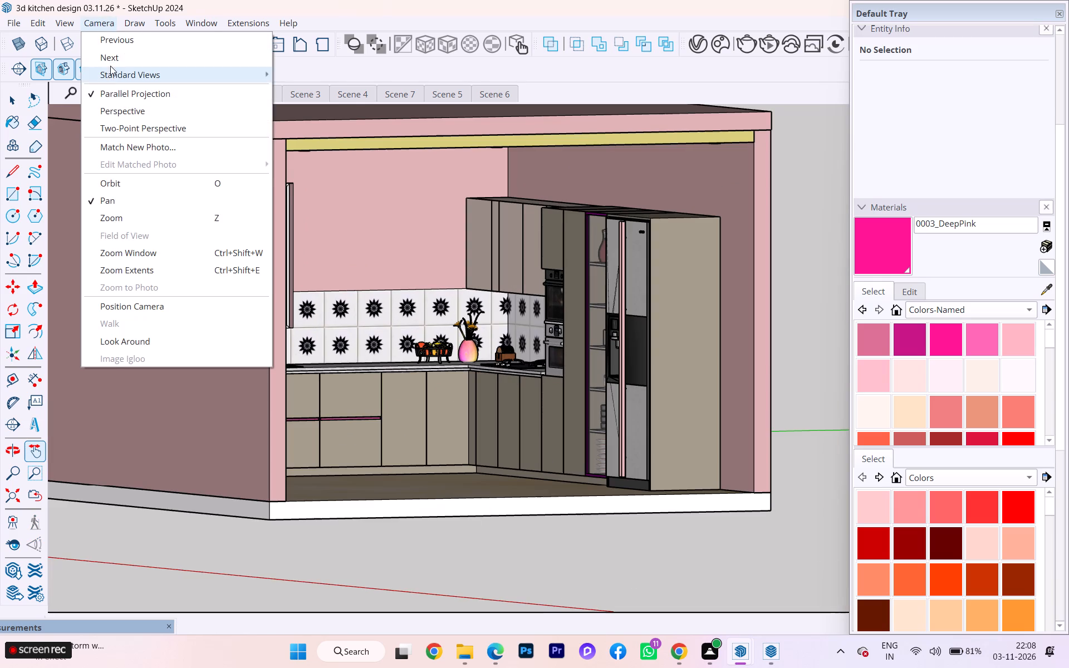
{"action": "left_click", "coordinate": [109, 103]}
Switch the new scene's view to the standard right view and frame the window and sink wall inside the room.
{"action": "scroll", "coordinate": [336, 247], "scroll_direction": "down", "scroll_amount": 1}
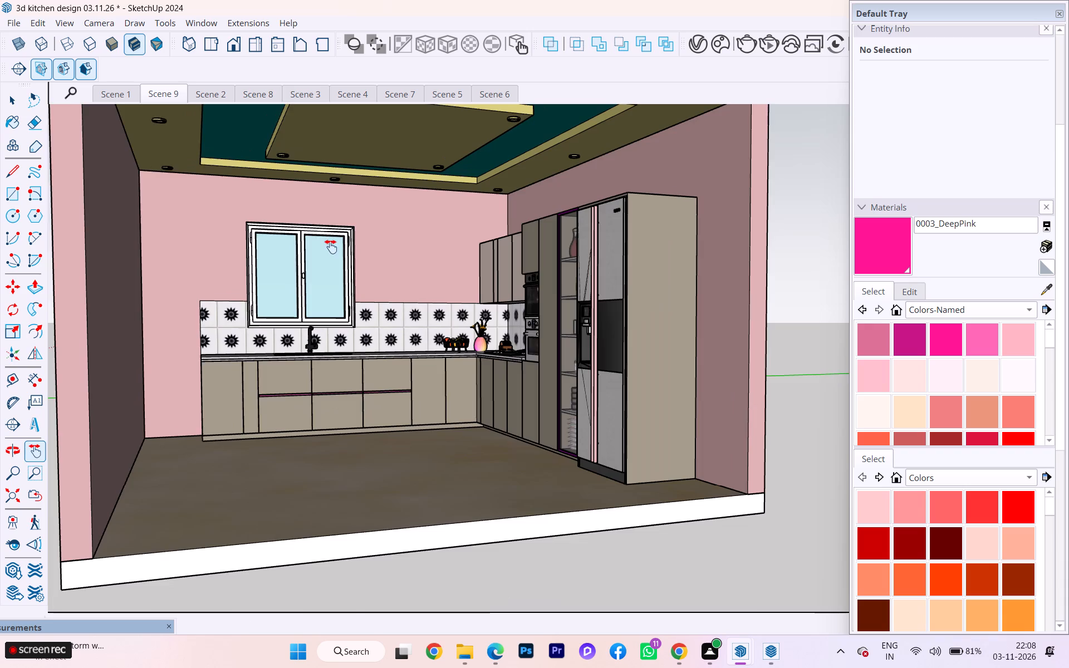
{"action": "middle_click_drag", "start_coordinate": [315, 242], "coordinate": [298, 268]}
{"action": "scroll", "coordinate": [445, 343], "scroll_direction": "down", "scroll_amount": 5}
{"action": "middle_click_drag", "start_coordinate": [370, 330], "coordinate": [334, 308]}
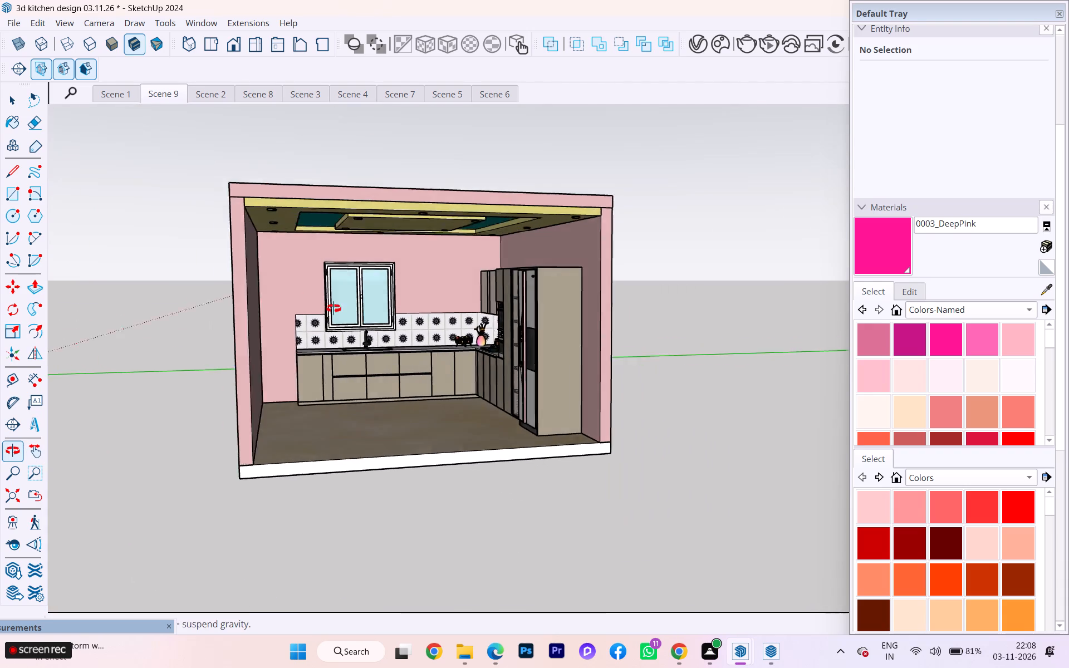
{"action": "middle_click_drag", "start_coordinate": [334, 308], "coordinate": [300, 287]}
{"action": "scroll", "coordinate": [300, 253], "scroll_direction": "up", "scroll_amount": 4}
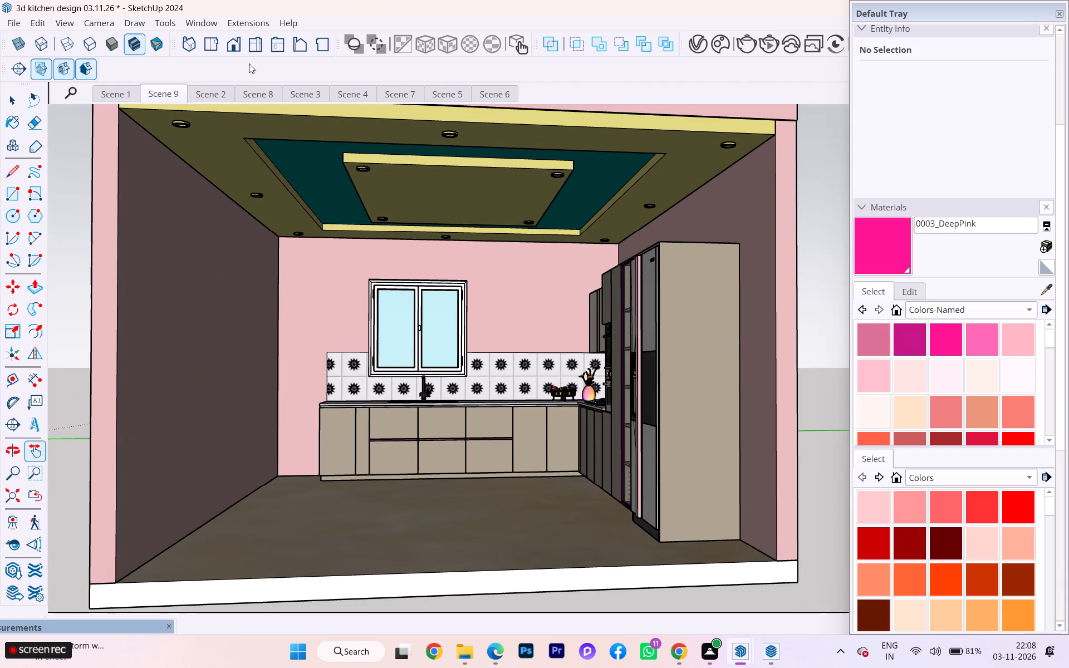
{"action": "left_click", "coordinate": [238, 48]}
{"action": "left_click", "coordinate": [256, 47]}
{"action": "scroll", "coordinate": [212, 196], "scroll_direction": "down", "scroll_amount": 2}
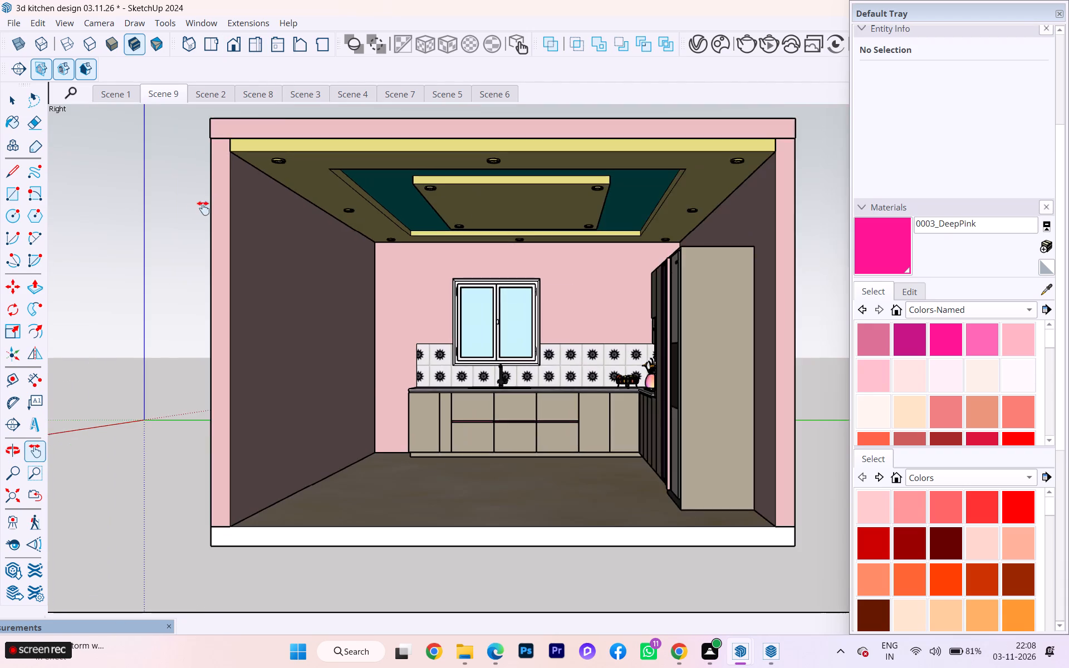
{"action": "scroll", "coordinate": [188, 227], "scroll_direction": "down", "scroll_amount": 2}
{"action": "scroll", "coordinate": [192, 232], "scroll_direction": "up", "scroll_amount": 2}
{"action": "scroll", "coordinate": [194, 233], "scroll_direction": "down", "scroll_amount": 1}
{"action": "scroll", "coordinate": [384, 249], "scroll_direction": "up", "scroll_amount": 1}
{"action": "scroll", "coordinate": [384, 249], "scroll_direction": "down", "scroll_amount": 1}
{"action": "scroll", "coordinate": [384, 249], "scroll_direction": "up", "scroll_amount": 4}
{"action": "scroll", "coordinate": [318, 250], "scroll_direction": "down", "scroll_amount": 1}
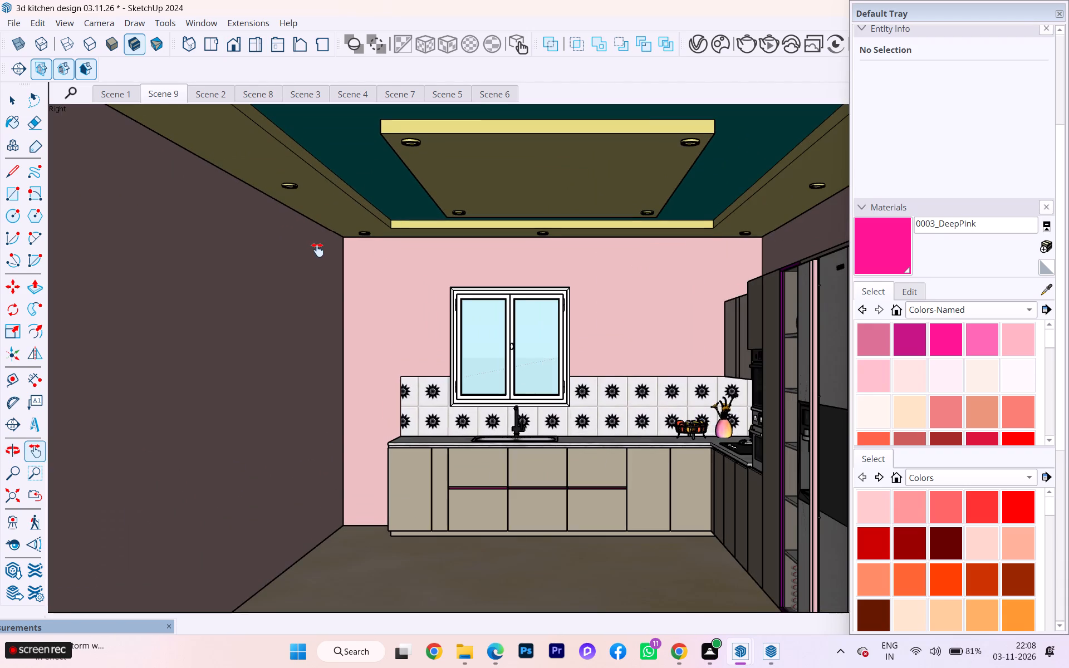
{"action": "scroll", "coordinate": [426, 254], "scroll_direction": "down", "scroll_amount": 1}
{"action": "scroll", "coordinate": [508, 255], "scroll_direction": "up", "scroll_amount": 3}
{"action": "scroll", "coordinate": [380, 247], "scroll_direction": "down", "scroll_amount": 2}
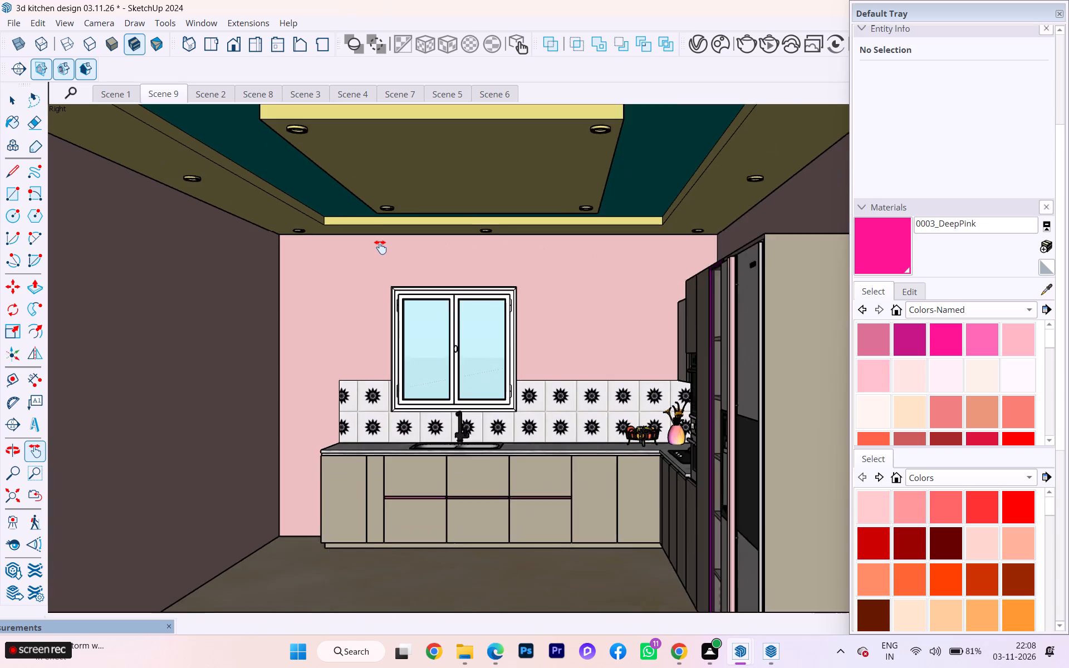
{"action": "scroll", "coordinate": [354, 234], "scroll_direction": "up", "scroll_amount": 2}
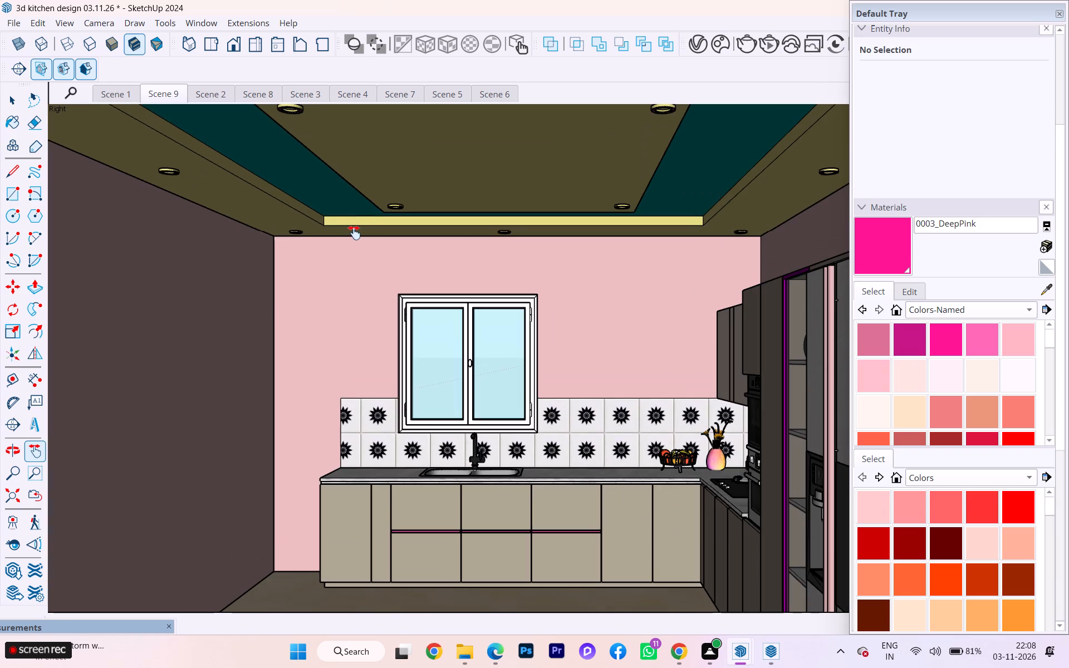
{"action": "scroll", "coordinate": [354, 233], "scroll_direction": "down", "scroll_amount": 2}
{"action": "middle_click_drag", "start_coordinate": [366, 232], "coordinate": [385, 228]}
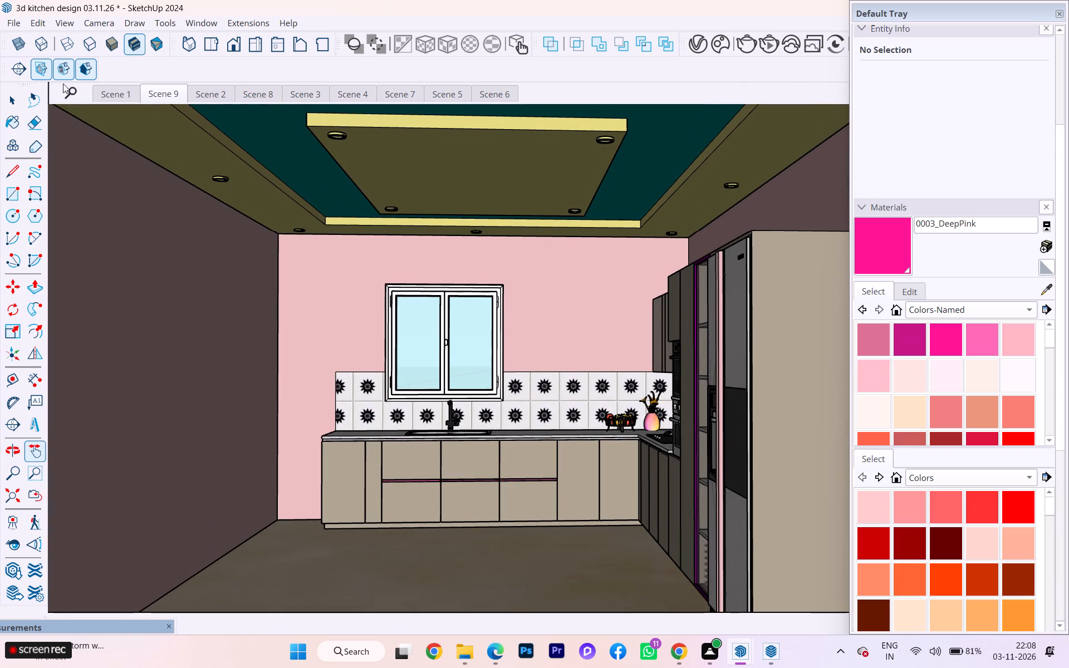
Place a section plane on the room's open front edge, parallel to the window and sink wall.
{"action": "left_click", "coordinate": [28, 71]}
{"action": "scroll", "coordinate": [208, 169], "scroll_direction": "down", "scroll_amount": 3}
{"action": "scroll", "coordinate": [354, 235], "scroll_direction": "down", "scroll_amount": 2}
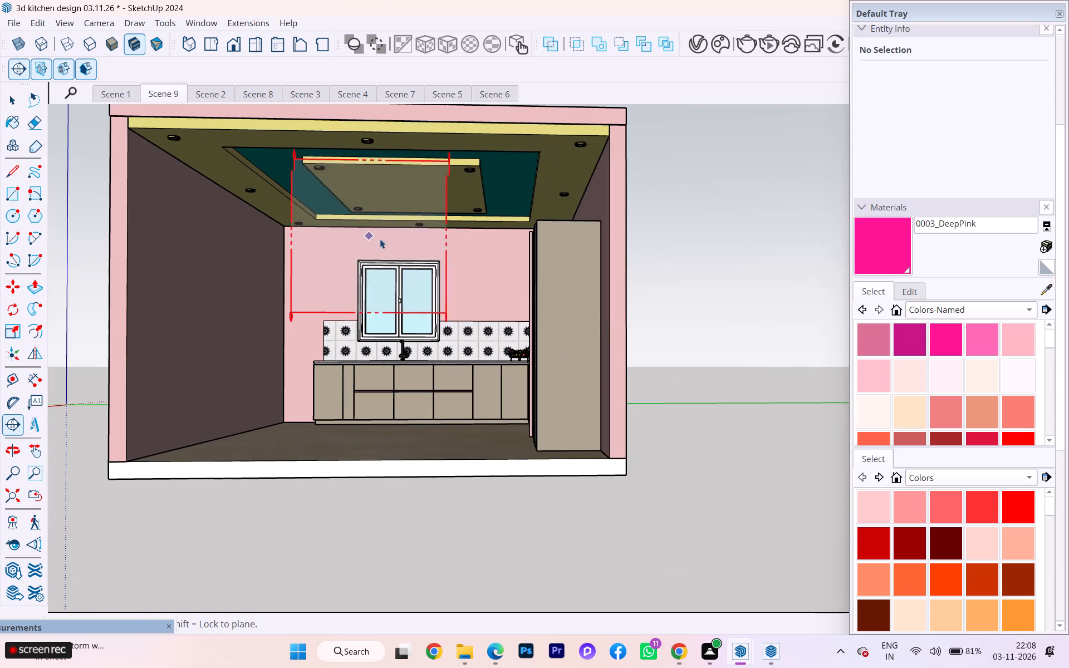
{"action": "left_click", "coordinate": [619, 245]}
{"action": "left_click", "coordinate": [601, 355]}
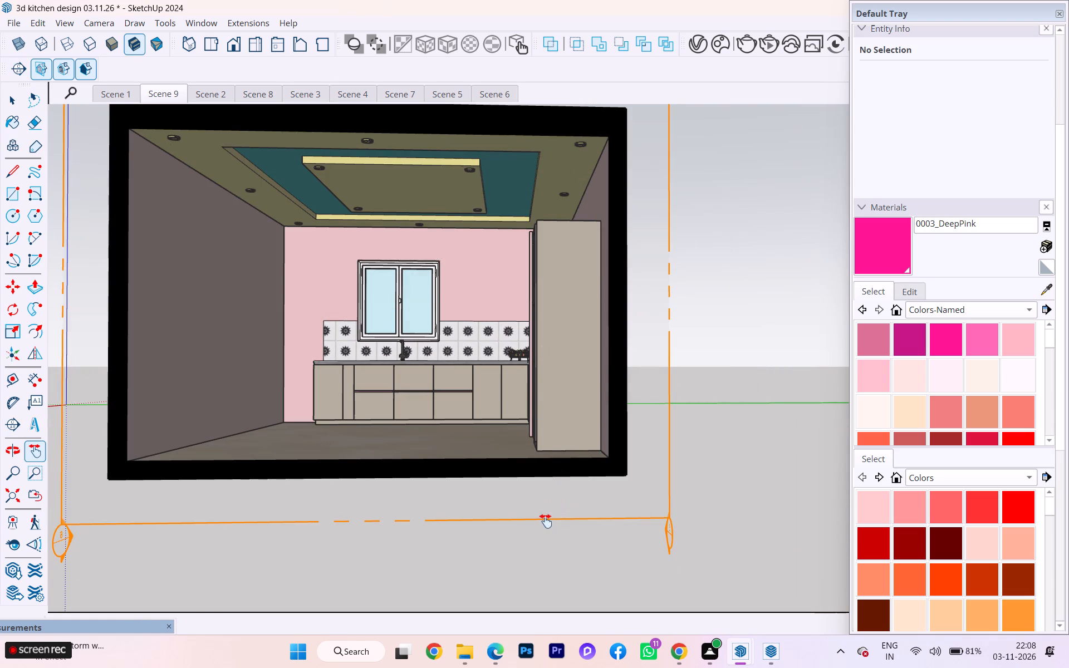
Move the section plane into the room past the tall units, so it cuts through the side counter and wall cabinet.
{"action": "left_click", "coordinate": [8, 101]}
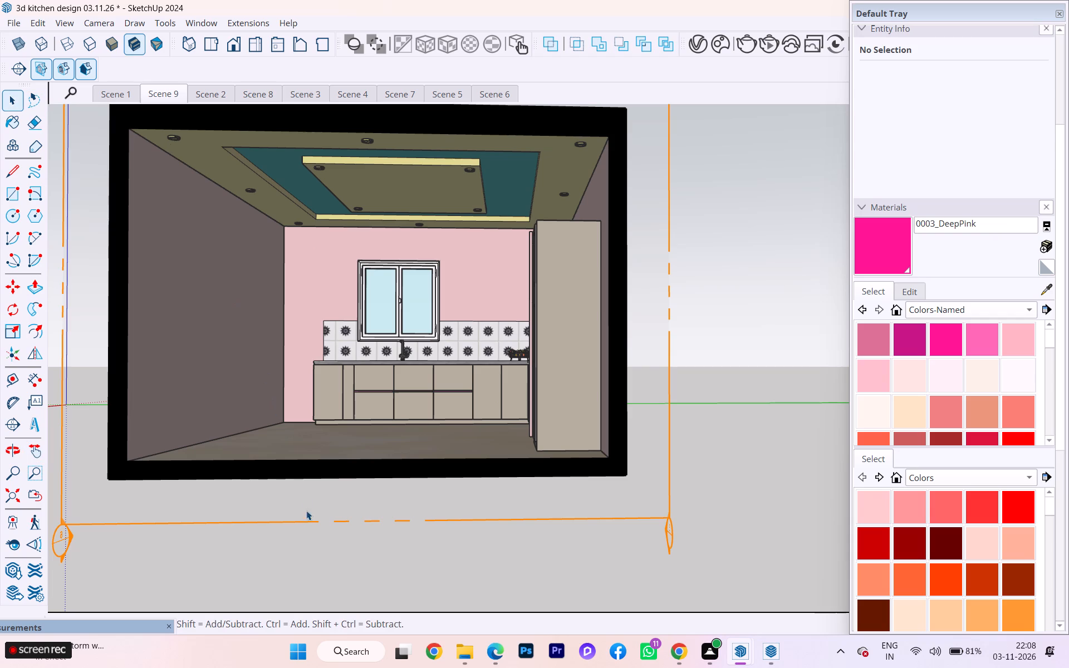
{"action": "left_click", "coordinate": [300, 523]}
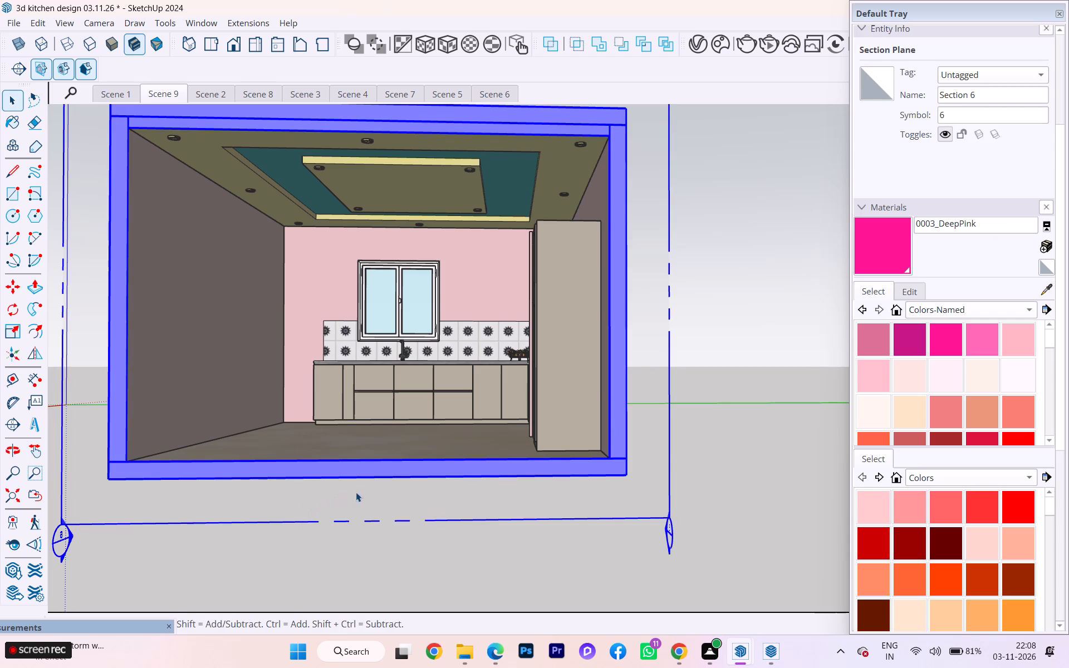
{"action": "key", "text": "m"}
{"action": "left_click", "coordinate": [458, 523]}
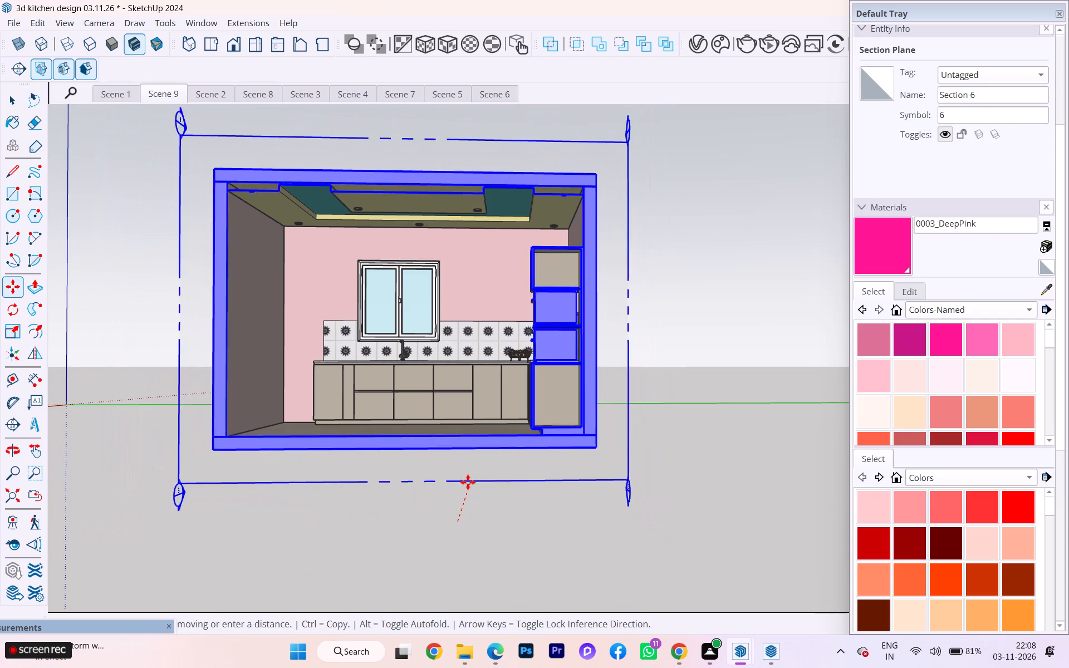
{"action": "scroll", "coordinate": [472, 469], "scroll_direction": "up", "scroll_amount": 3}
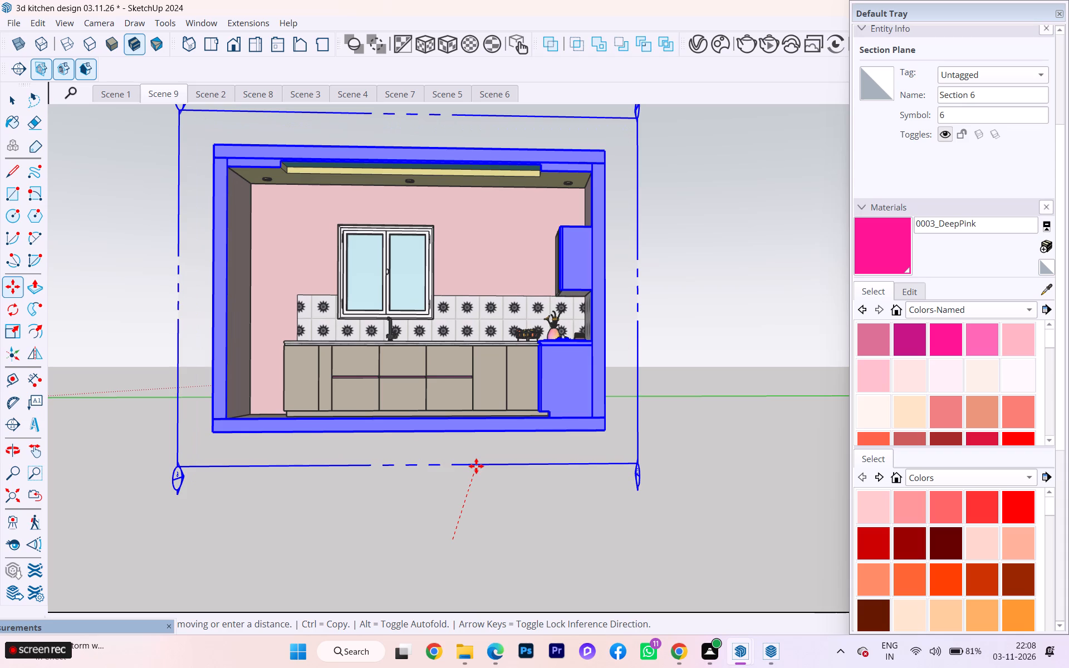
{"action": "left_click", "coordinate": [476, 466]}
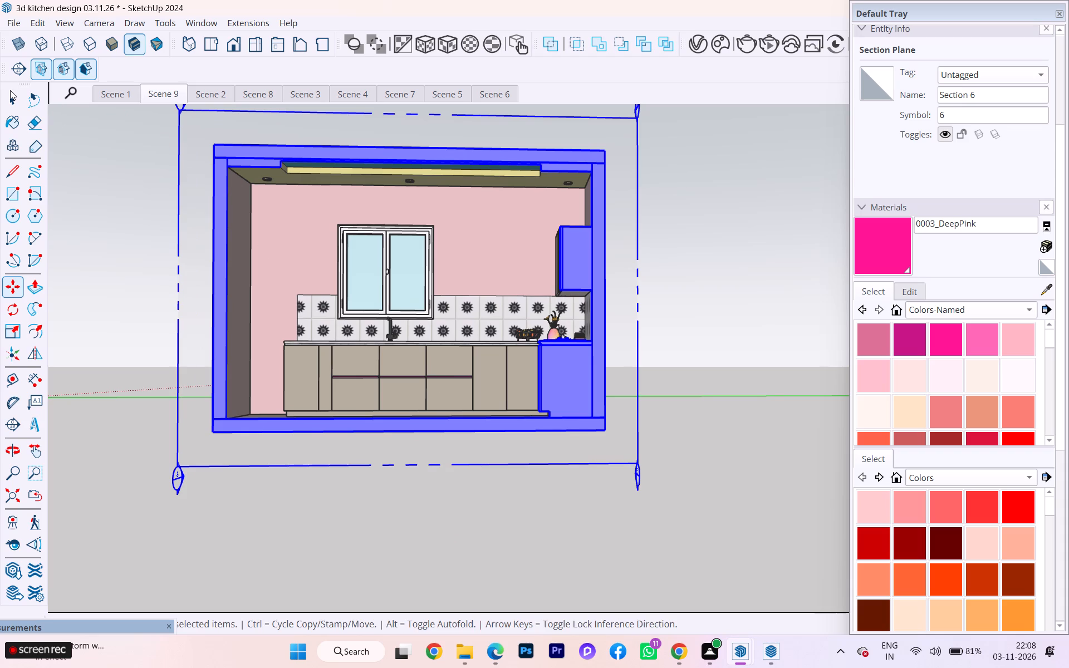
{"action": "left_click", "coordinate": [10, 91]}
{"action": "left_click", "coordinate": [70, 131]}
Set the display style of the sectioned window wall view to Hidden Line.
{"action": "scroll", "coordinate": [166, 180], "scroll_direction": "up", "scroll_amount": 3}
{"action": "scroll", "coordinate": [128, 205], "scroll_direction": "down", "scroll_amount": 2}
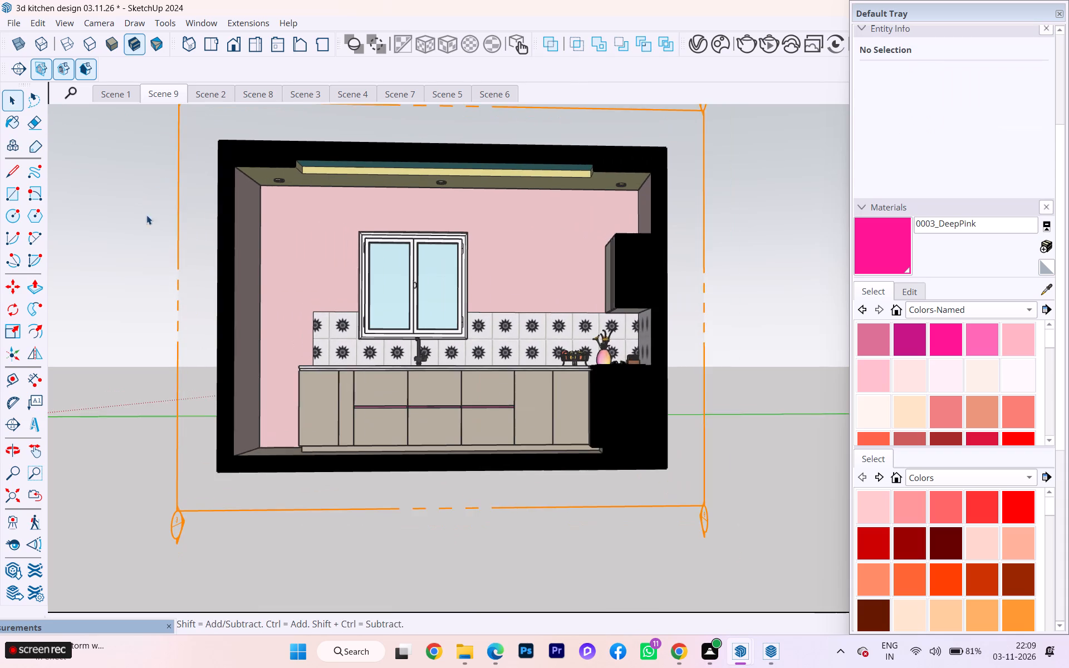
{"action": "middle_click_drag", "start_coordinate": [153, 219], "coordinate": [142, 222]}
{"action": "scroll", "coordinate": [236, 205], "scroll_direction": "up", "scroll_amount": 2}
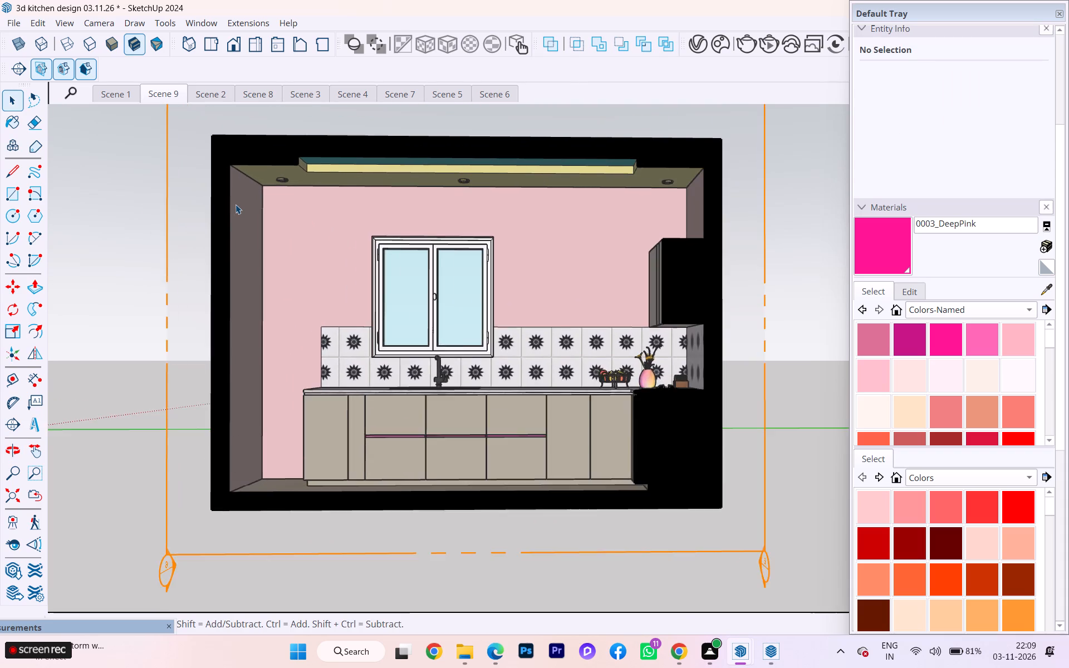
{"action": "scroll", "coordinate": [236, 204], "scroll_direction": "up", "scroll_amount": 3}
{"action": "scroll", "coordinate": [228, 209], "scroll_direction": "down", "scroll_amount": 1}
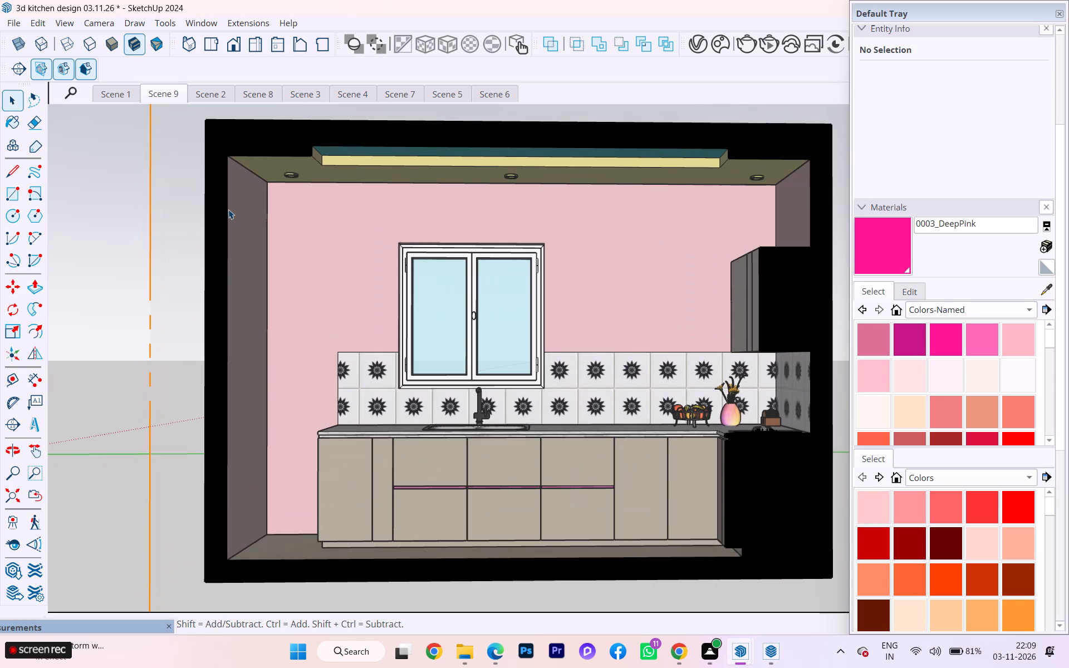
{"action": "scroll", "coordinate": [228, 209], "scroll_direction": "up", "scroll_amount": 2}
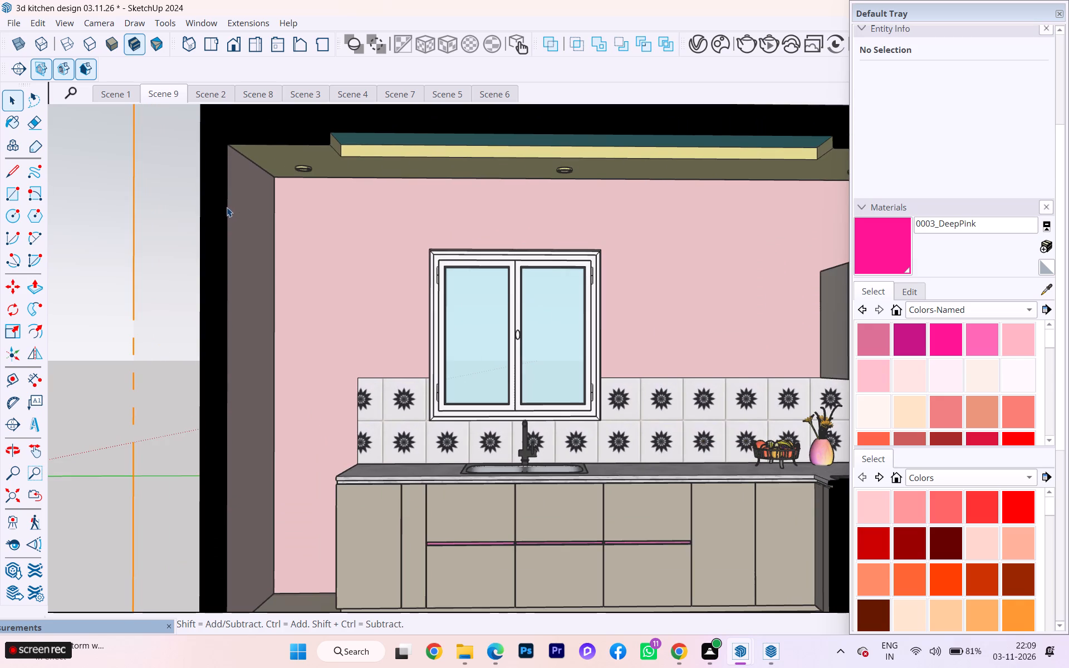
{"action": "scroll", "coordinate": [179, 209], "scroll_direction": "down", "scroll_amount": 1}
{"action": "scroll", "coordinate": [95, 203], "scroll_direction": "down", "scroll_amount": 3}
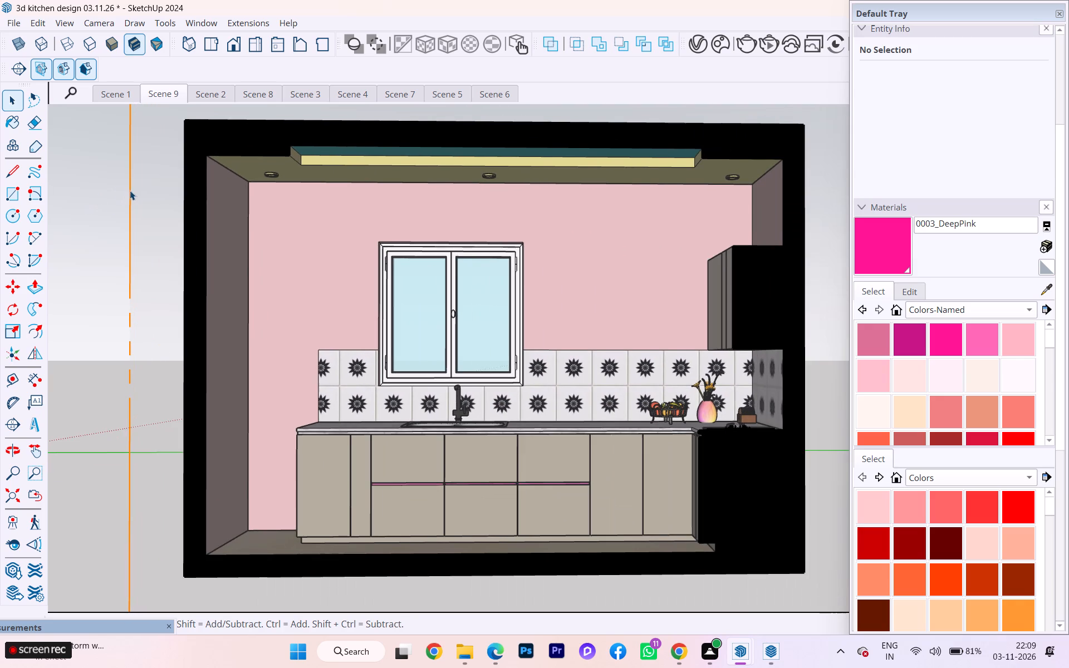
{"action": "scroll", "coordinate": [131, 190], "scroll_direction": "up", "scroll_amount": 1}
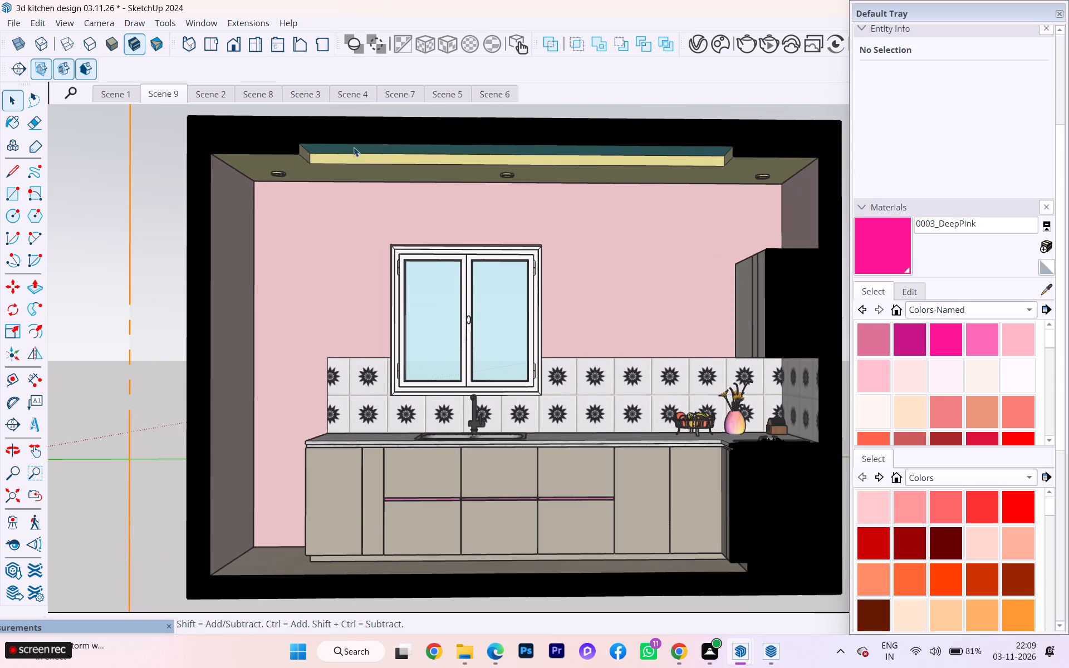
{"action": "left_click", "coordinate": [94, 41]}
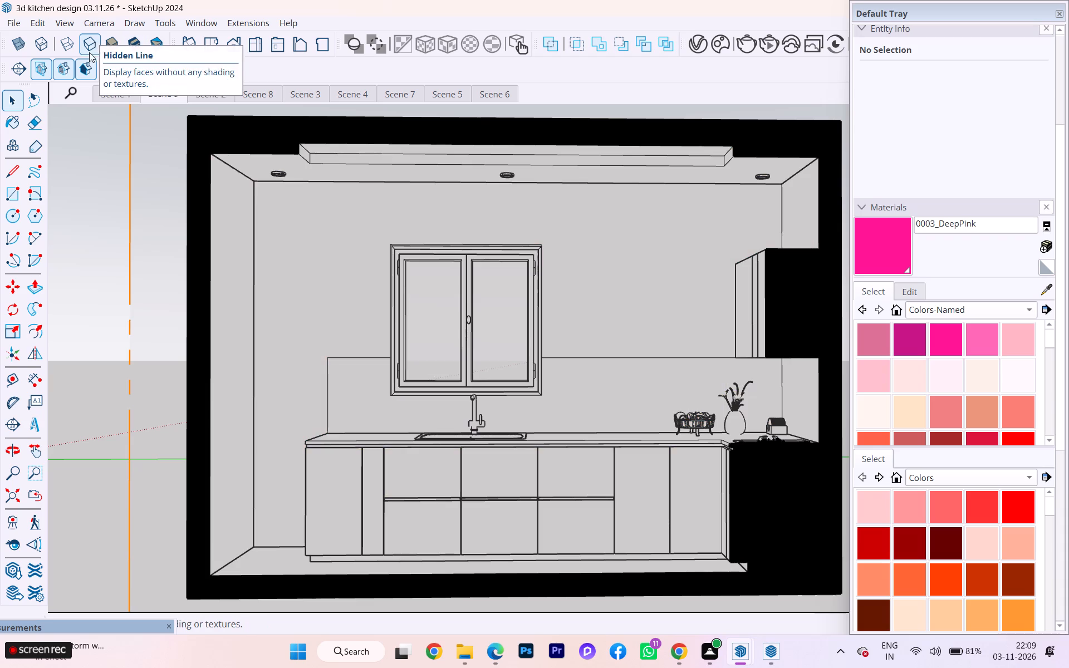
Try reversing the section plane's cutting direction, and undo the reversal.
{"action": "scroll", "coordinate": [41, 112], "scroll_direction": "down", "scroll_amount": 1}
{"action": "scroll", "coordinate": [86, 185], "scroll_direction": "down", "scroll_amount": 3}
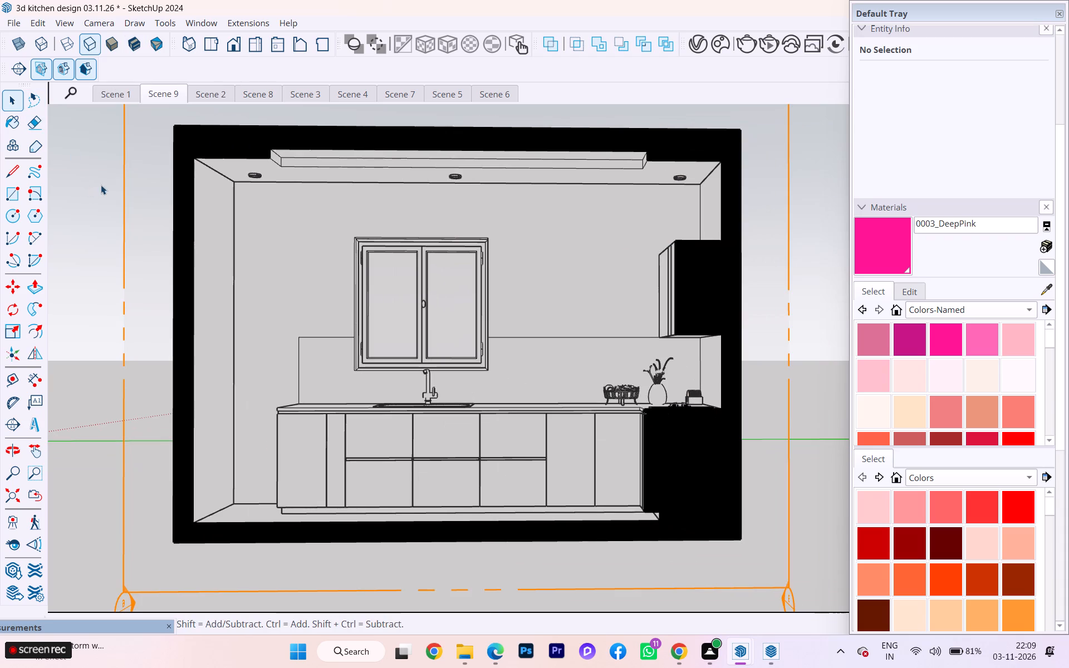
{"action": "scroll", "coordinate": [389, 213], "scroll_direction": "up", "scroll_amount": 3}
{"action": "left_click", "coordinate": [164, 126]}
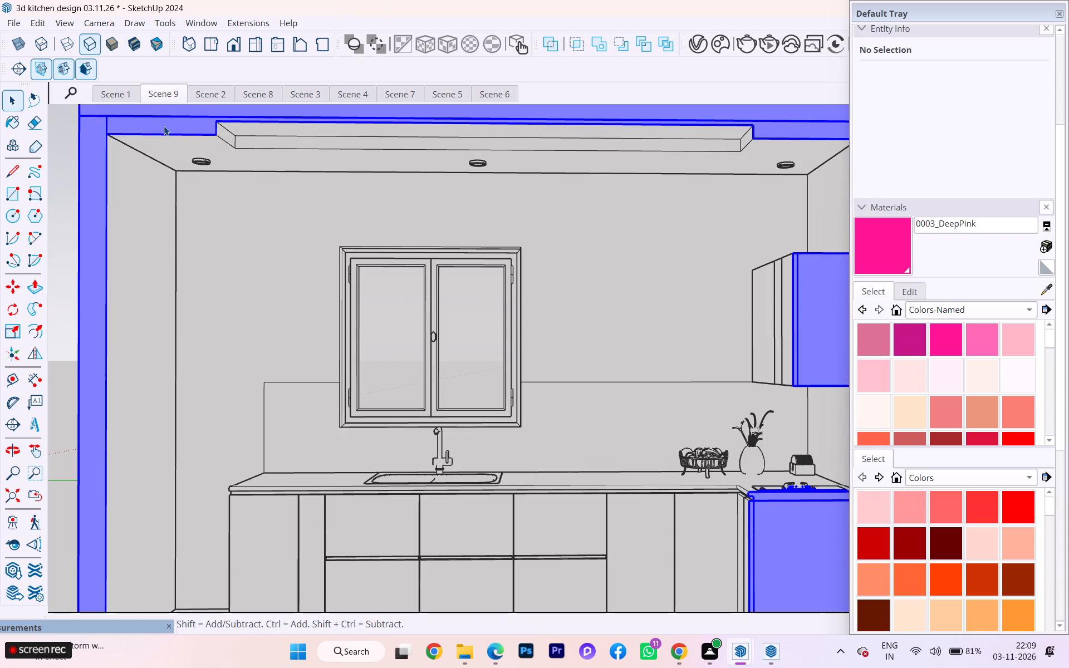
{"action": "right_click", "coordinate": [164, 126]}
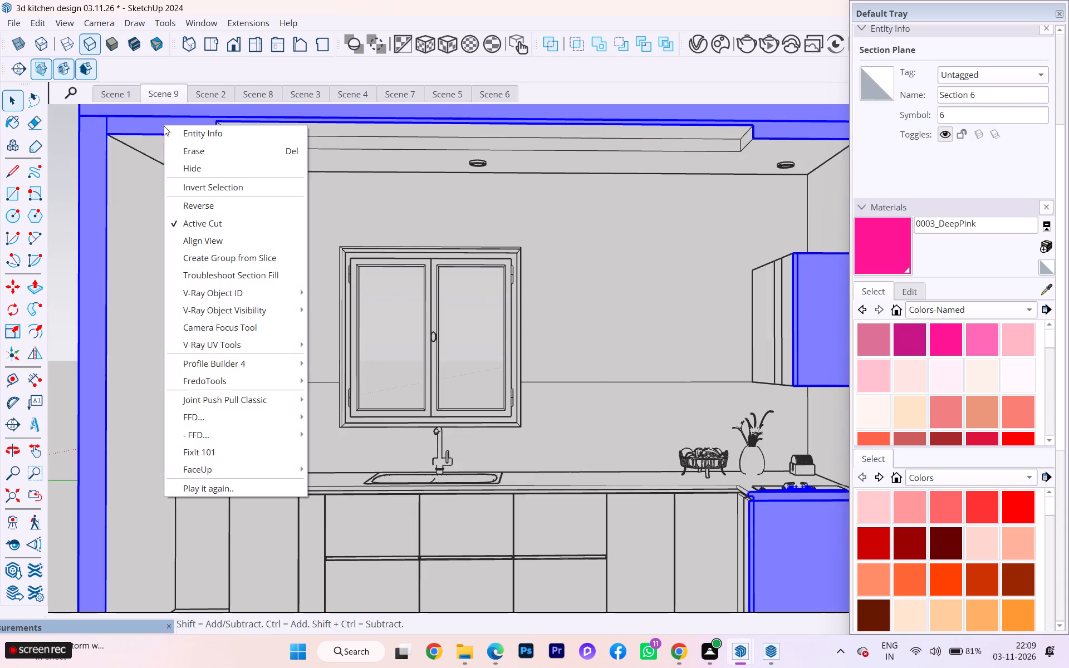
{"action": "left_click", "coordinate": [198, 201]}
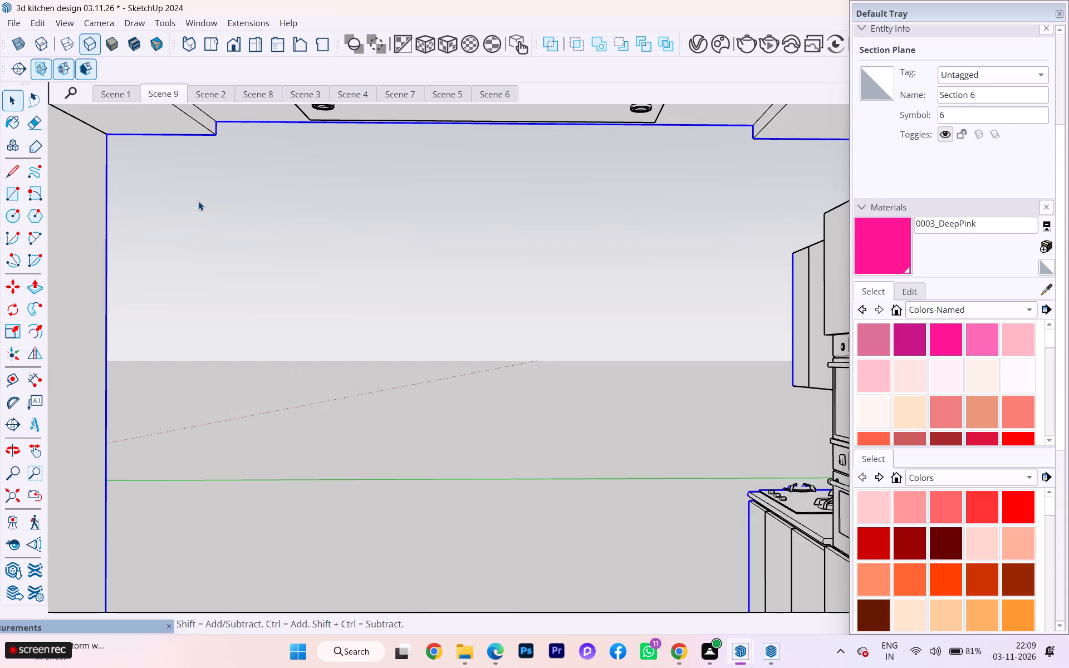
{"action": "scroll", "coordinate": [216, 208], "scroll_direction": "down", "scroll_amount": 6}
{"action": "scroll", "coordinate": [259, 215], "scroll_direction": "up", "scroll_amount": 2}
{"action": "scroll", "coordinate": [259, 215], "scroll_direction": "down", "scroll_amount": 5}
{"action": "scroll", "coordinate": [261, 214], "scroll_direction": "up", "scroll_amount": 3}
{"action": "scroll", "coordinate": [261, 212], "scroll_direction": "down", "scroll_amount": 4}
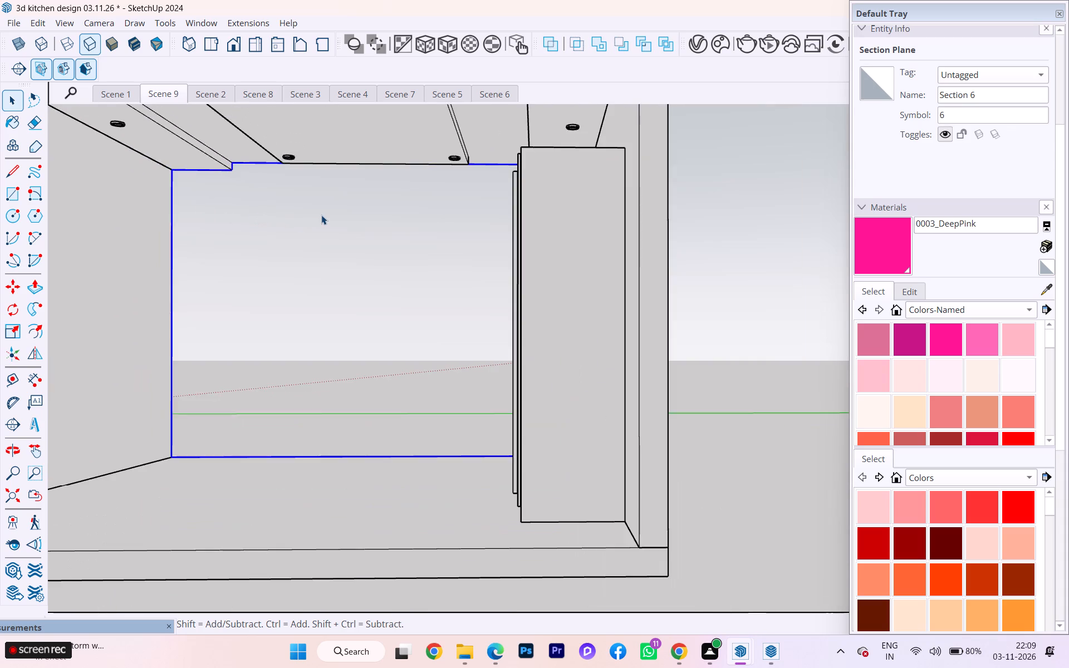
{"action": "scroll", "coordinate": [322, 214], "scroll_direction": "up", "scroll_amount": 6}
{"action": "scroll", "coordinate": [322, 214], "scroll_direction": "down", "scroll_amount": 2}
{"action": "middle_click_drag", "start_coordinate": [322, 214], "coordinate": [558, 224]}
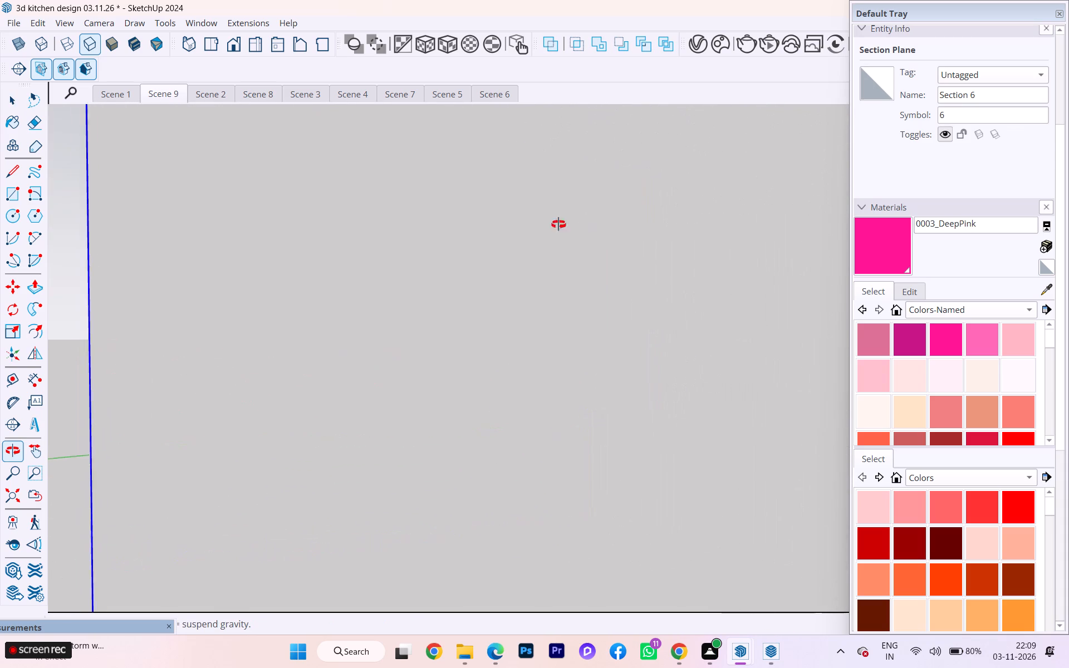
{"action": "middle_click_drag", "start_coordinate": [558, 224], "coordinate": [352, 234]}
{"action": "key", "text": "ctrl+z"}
Align the view to the section plane so the camera faces the window and sink wall squarely.
{"action": "scroll", "coordinate": [347, 229], "scroll_direction": "down", "scroll_amount": 3}
{"action": "scroll", "coordinate": [347, 229], "scroll_direction": "up", "scroll_amount": 1}
{"action": "scroll", "coordinate": [347, 229], "scroll_direction": "down", "scroll_amount": 1}
{"action": "scroll", "coordinate": [367, 217], "scroll_direction": "up", "scroll_amount": 3}
{"action": "scroll", "coordinate": [345, 202], "scroll_direction": "down", "scroll_amount": 1}
{"action": "middle_click_drag", "start_coordinate": [344, 202], "coordinate": [327, 201]}
{"action": "scroll", "coordinate": [367, 191], "scroll_direction": "up", "scroll_amount": 2}
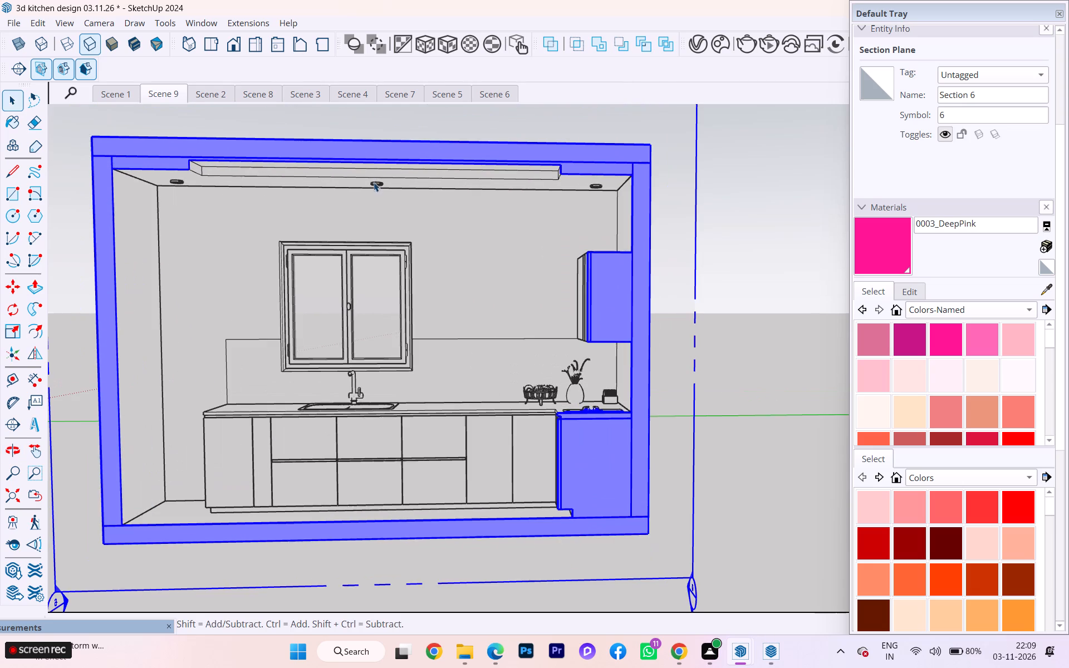
{"action": "left_click", "coordinate": [371, 149]}
{"action": "right_click", "coordinate": [371, 149]}
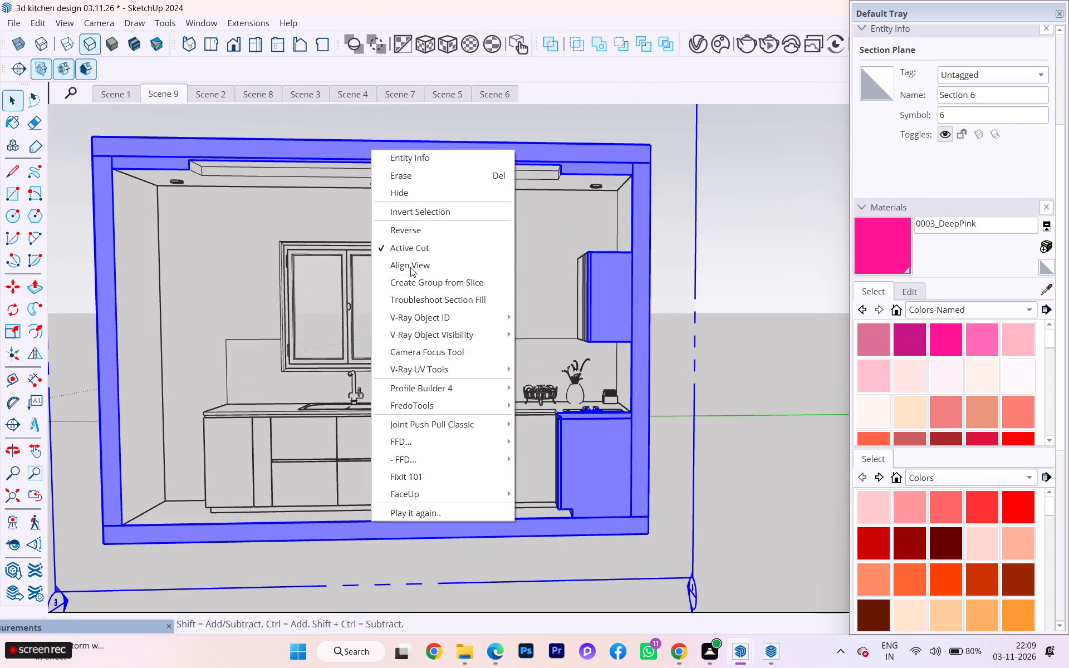
{"action": "left_click", "coordinate": [432, 266]}
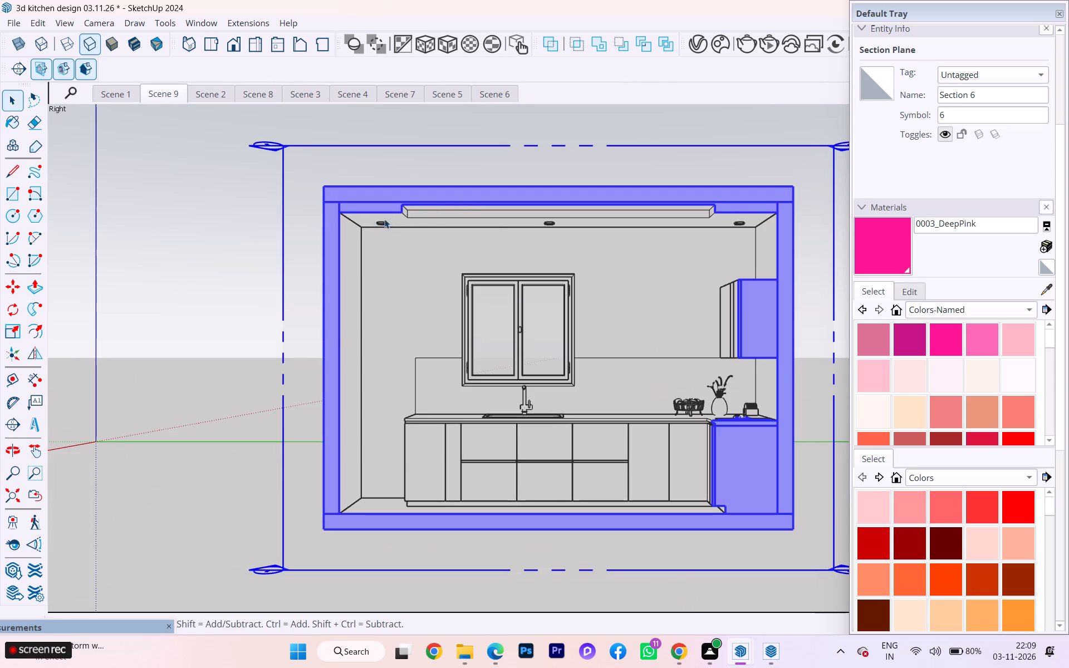
Turn on Troubleshoot Section Fill for the section plane.
{"action": "scroll", "coordinate": [518, 226], "scroll_direction": "up", "scroll_amount": 2}
{"action": "right_click", "coordinate": [471, 188]}
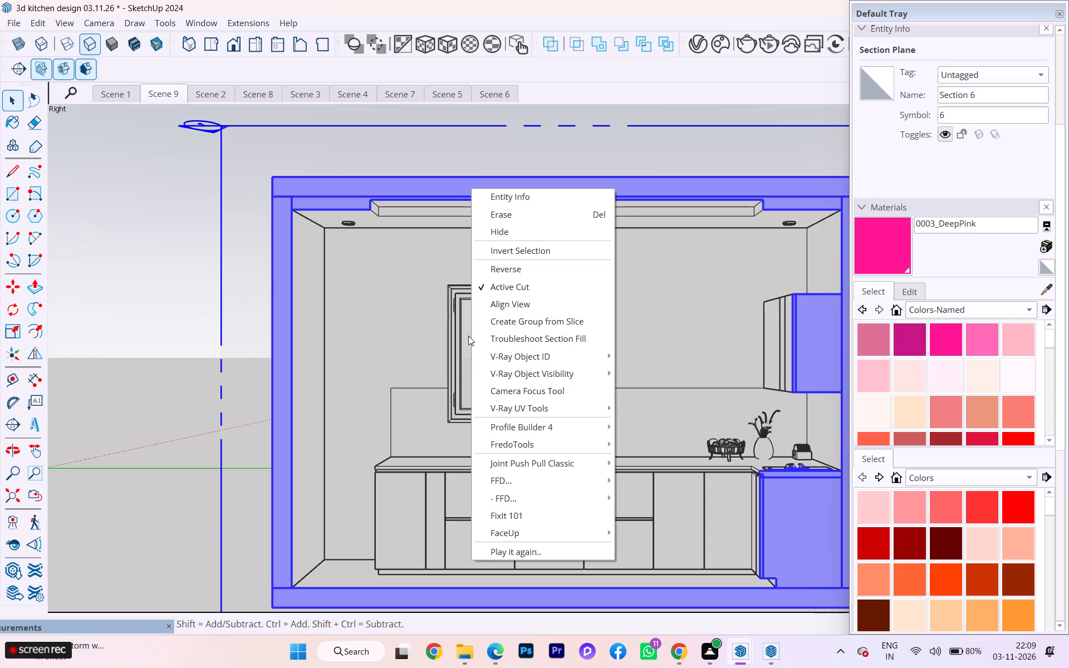
{"action": "left_click", "coordinate": [525, 339]}
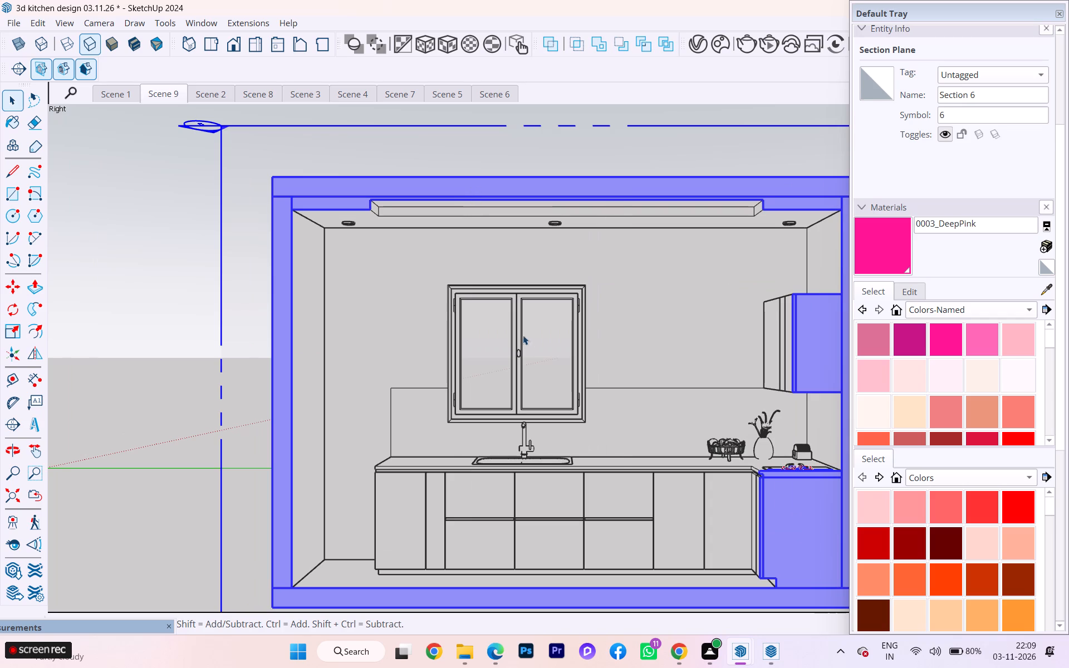
Create a group from the slice of the section plane facing the window and sink wall.
{"action": "left_click", "coordinate": [405, 185]}
{"action": "right_click", "coordinate": [404, 185]}
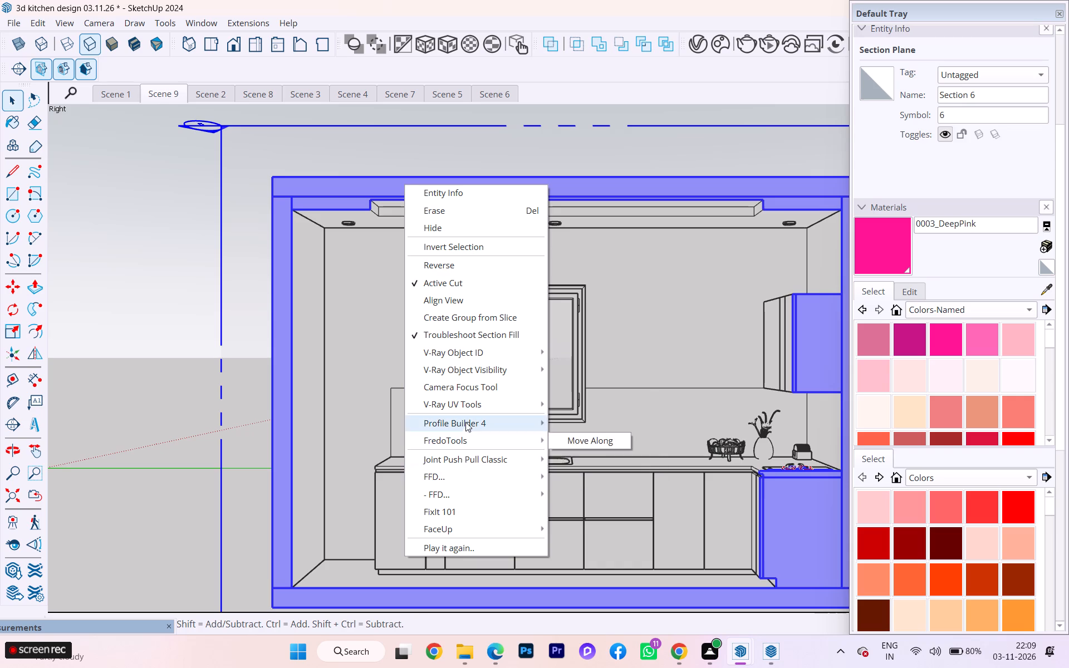
{"action": "left_click", "coordinate": [453, 316]}
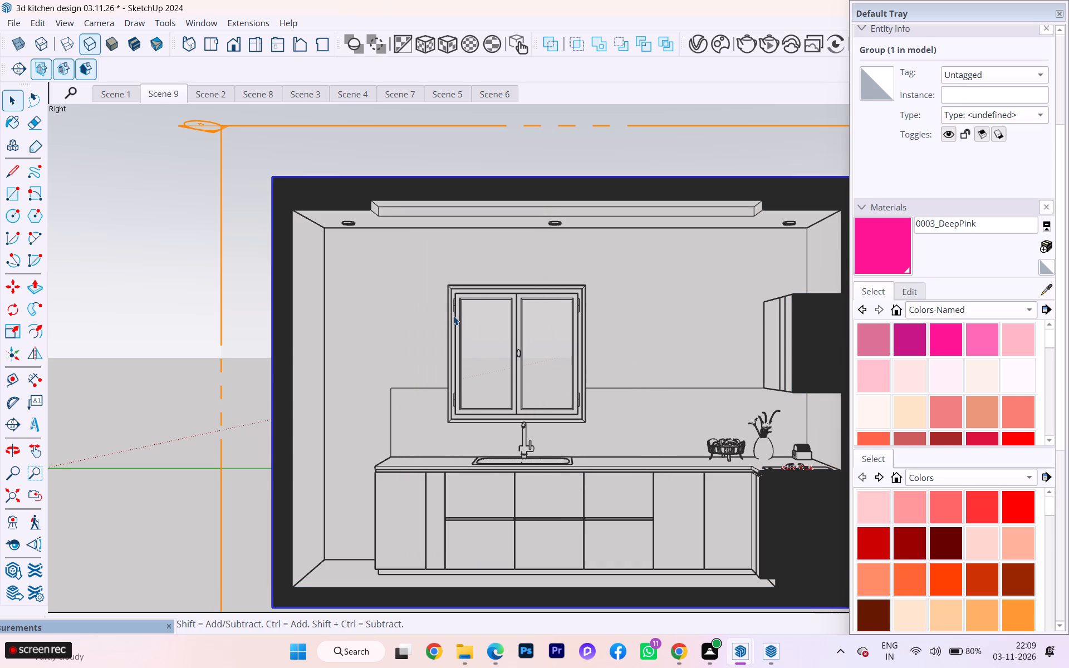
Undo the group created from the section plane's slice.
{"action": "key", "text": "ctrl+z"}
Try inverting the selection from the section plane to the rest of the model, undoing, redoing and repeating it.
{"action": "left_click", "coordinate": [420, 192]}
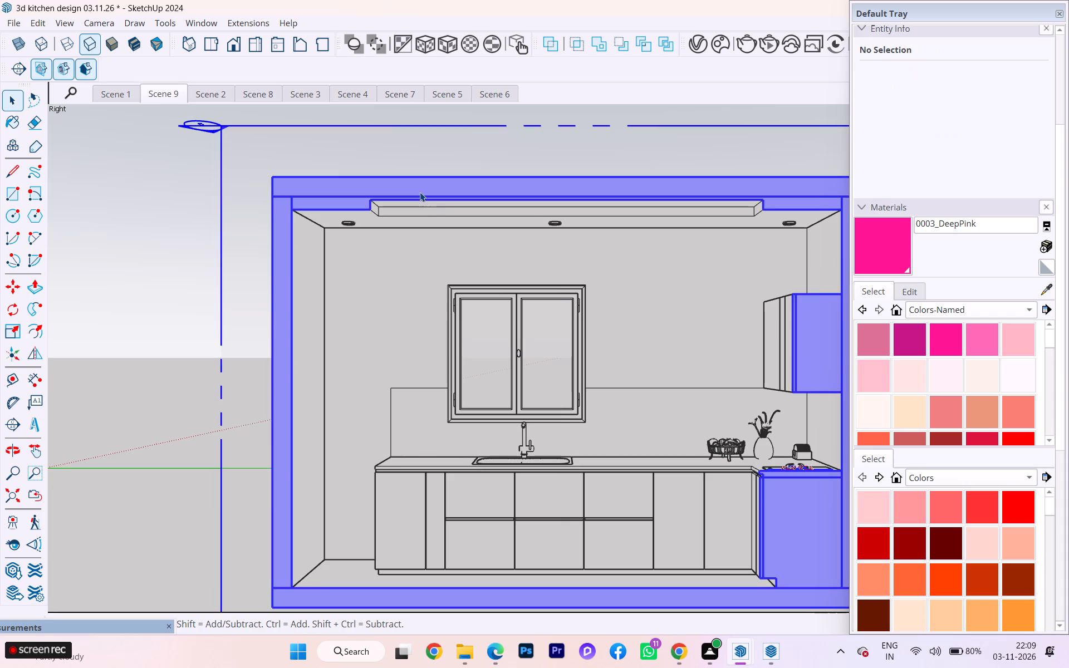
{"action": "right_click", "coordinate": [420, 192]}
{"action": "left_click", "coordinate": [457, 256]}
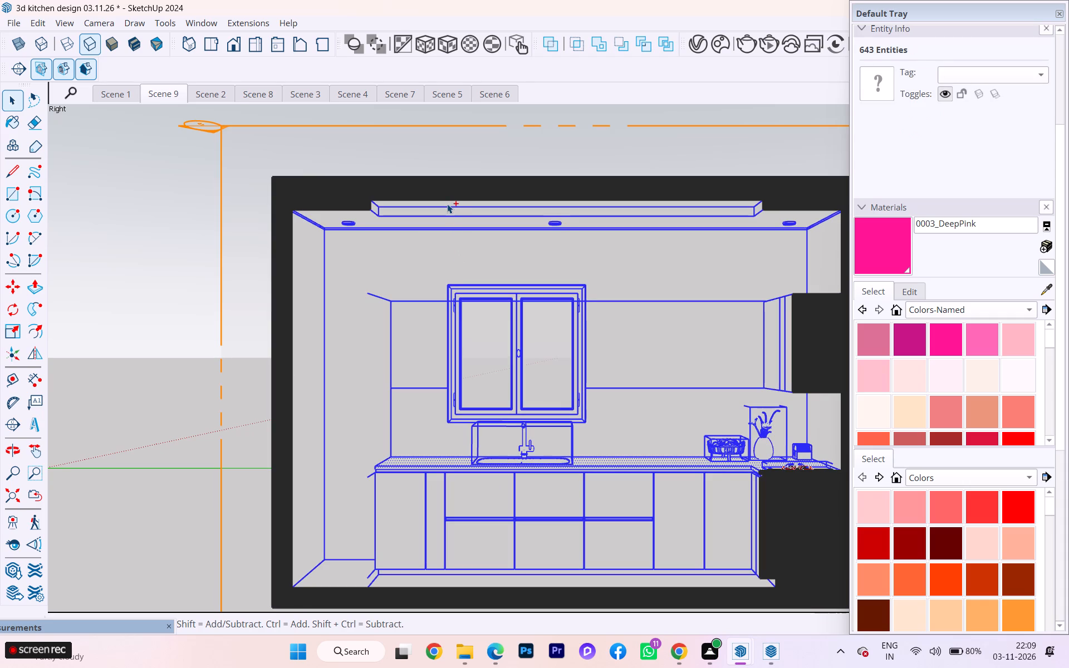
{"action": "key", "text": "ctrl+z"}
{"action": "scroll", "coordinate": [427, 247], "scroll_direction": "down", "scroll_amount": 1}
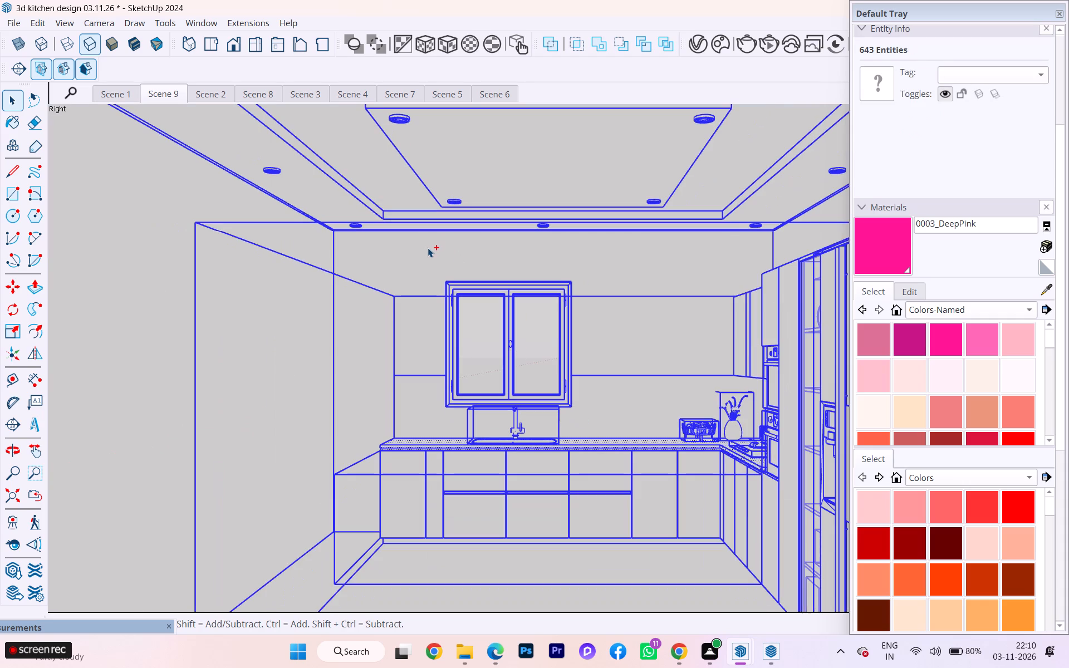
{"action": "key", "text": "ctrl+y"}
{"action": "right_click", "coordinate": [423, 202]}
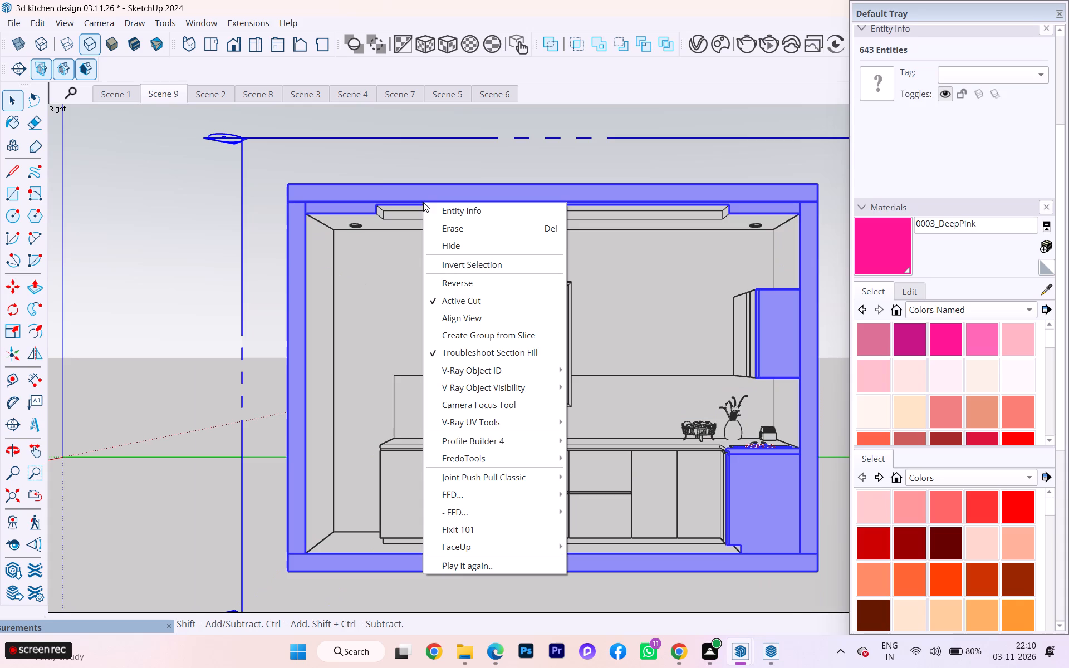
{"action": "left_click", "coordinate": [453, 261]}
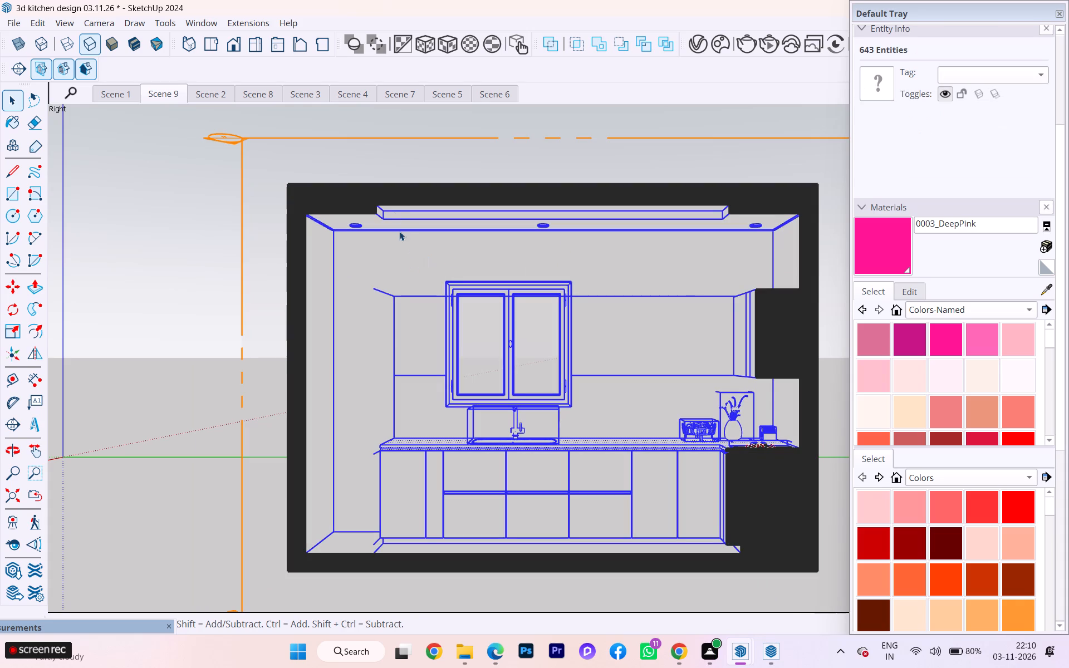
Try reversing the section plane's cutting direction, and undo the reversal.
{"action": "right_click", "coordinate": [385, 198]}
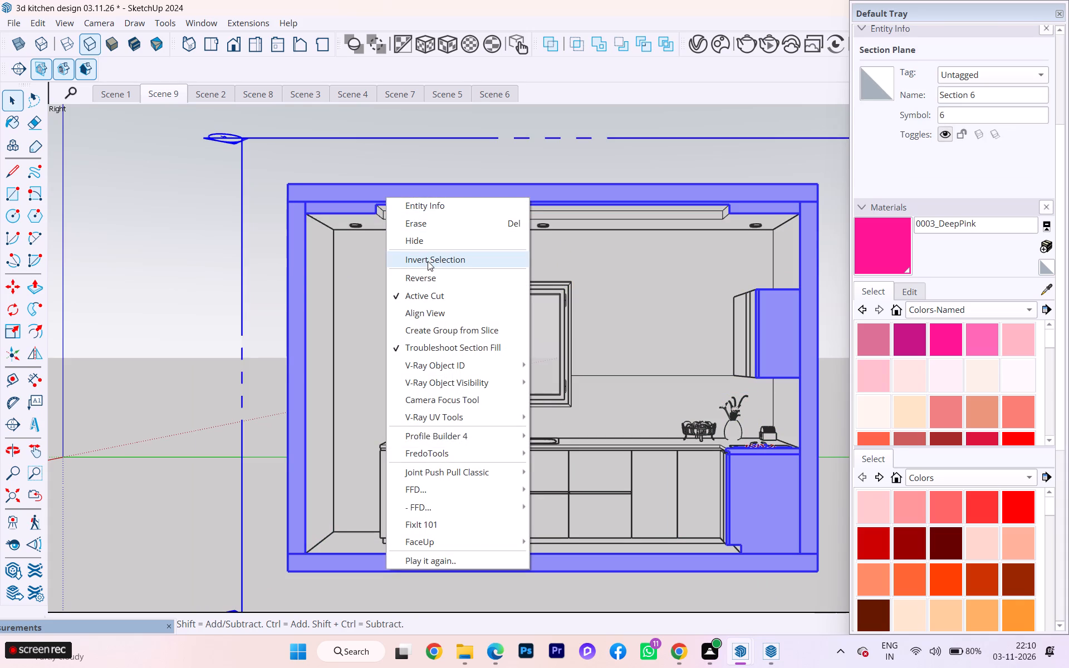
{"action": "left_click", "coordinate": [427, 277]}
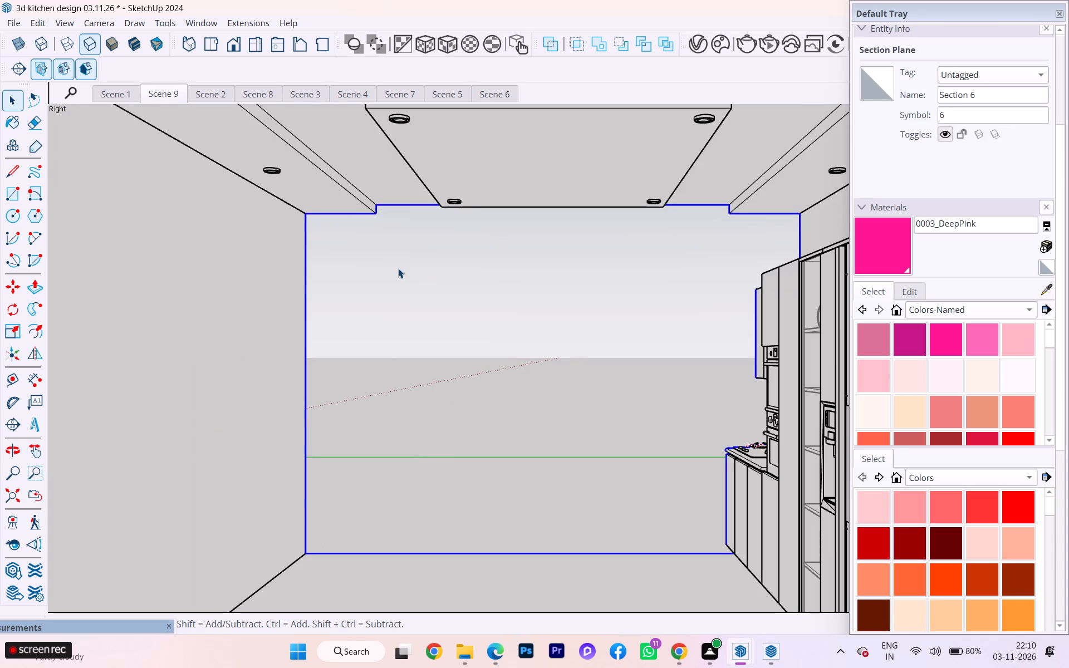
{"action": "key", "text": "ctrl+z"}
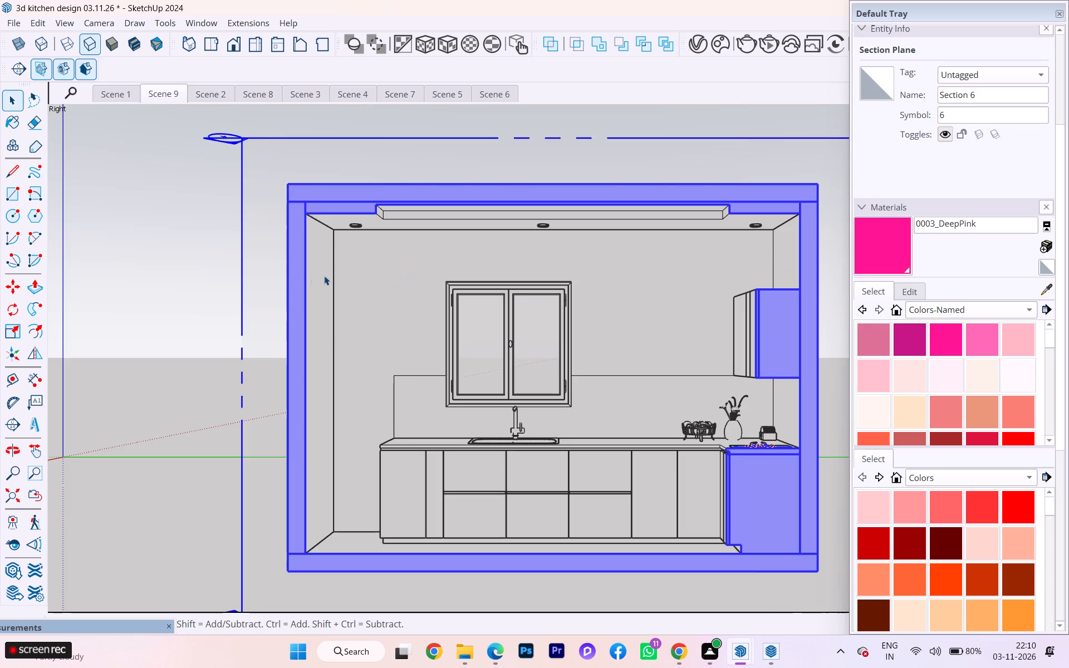
Update Scene 9 with the window and sink wall section filling the view, saving the style changes as a new style.
{"action": "left_click", "coordinate": [248, 277]}
{"action": "left_click", "coordinate": [276, 274]}
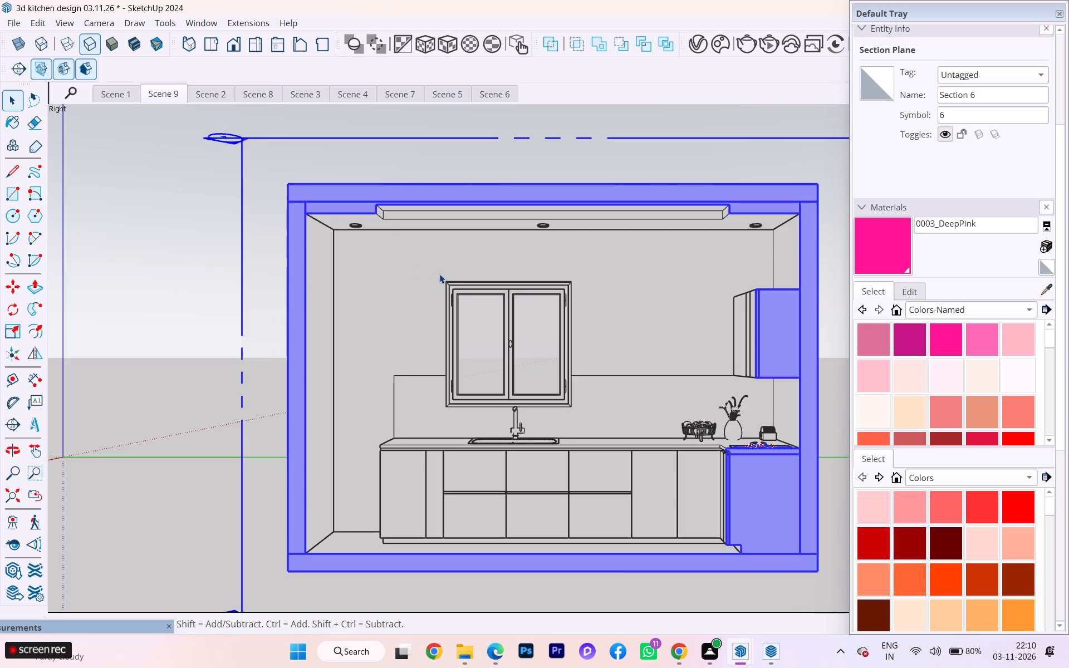
{"action": "scroll", "coordinate": [213, 284], "scroll_direction": "up", "scroll_amount": 2}
{"action": "left_click", "coordinate": [180, 276]}
{"action": "scroll", "coordinate": [172, 276], "scroll_direction": "down", "scroll_amount": 1}
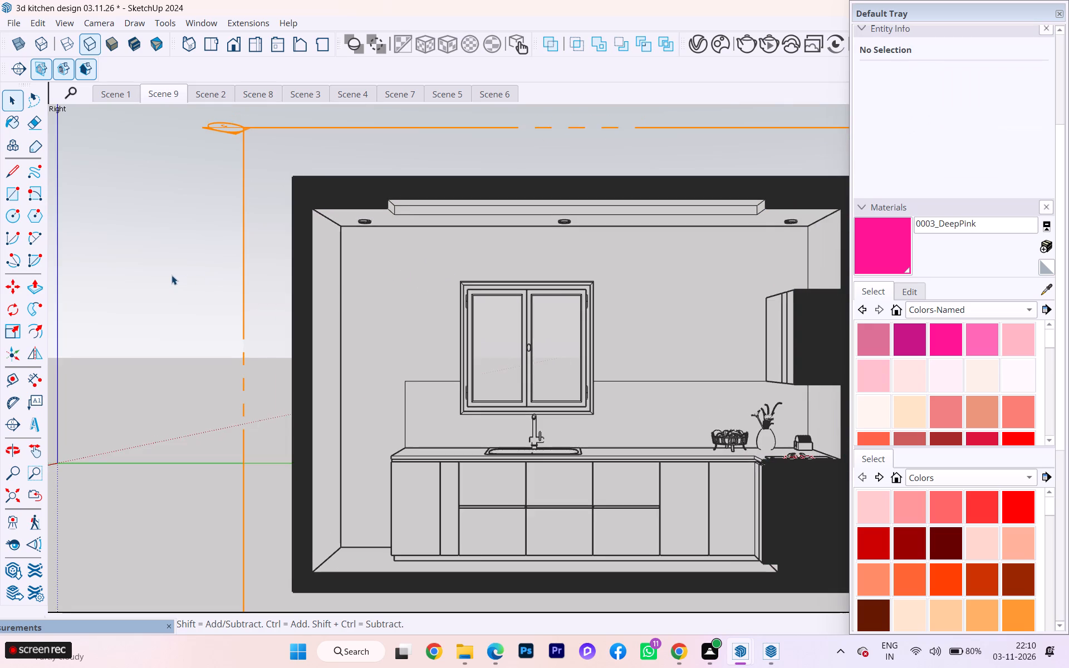
{"action": "scroll", "coordinate": [171, 274], "scroll_direction": "down", "scroll_amount": 2}
{"action": "scroll", "coordinate": [537, 286], "scroll_direction": "up", "scroll_amount": 1}
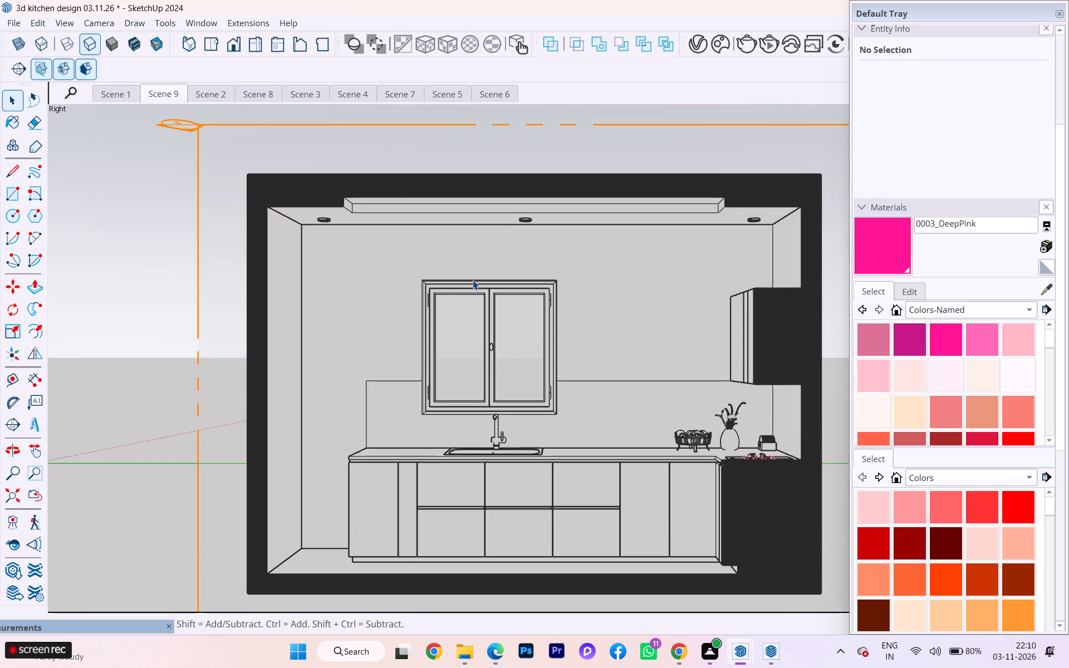
{"action": "scroll", "coordinate": [473, 280], "scroll_direction": "up", "scroll_amount": 2}
{"action": "scroll", "coordinate": [323, 277], "scroll_direction": "down", "scroll_amount": 2}
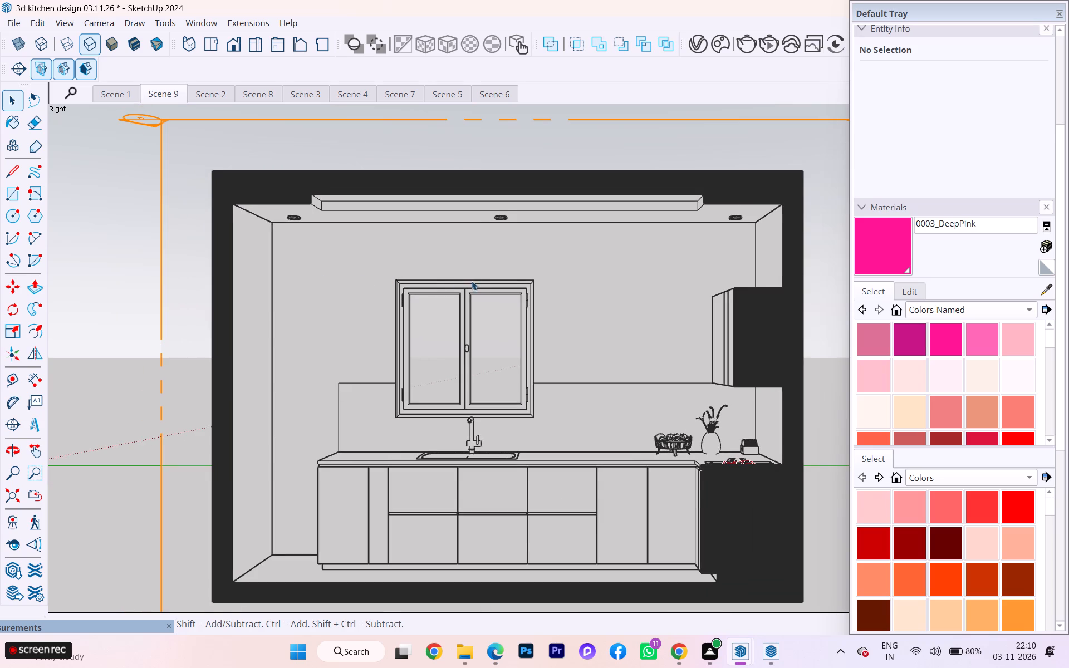
{"action": "scroll", "coordinate": [480, 281], "scroll_direction": "up", "scroll_amount": 1}
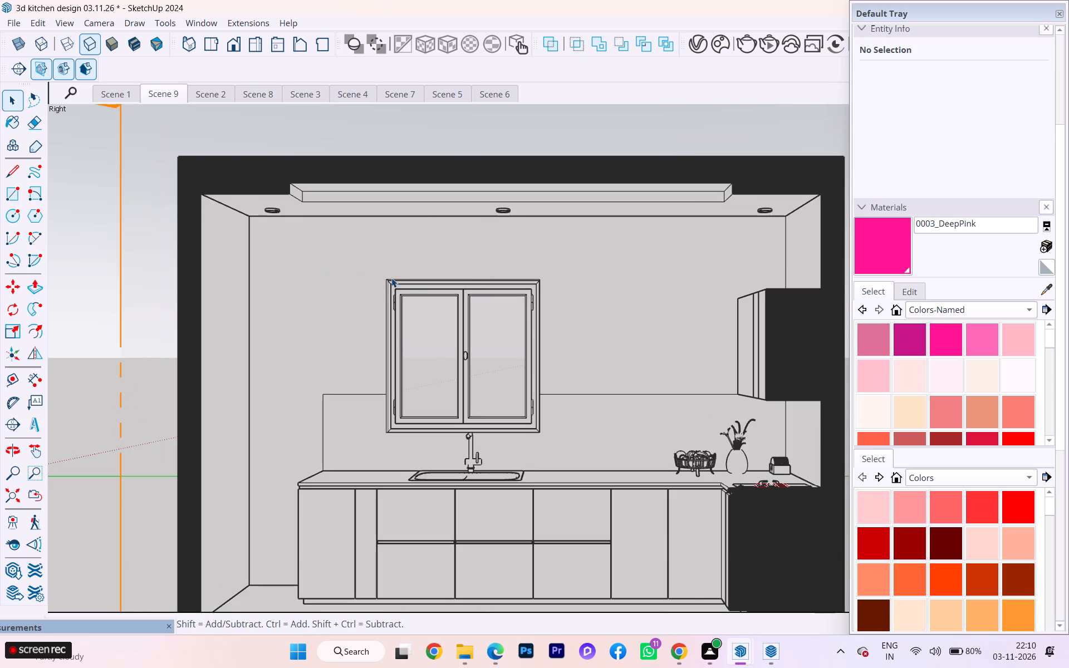
{"action": "right_click", "coordinate": [162, 91]}
{"action": "left_click", "coordinate": [215, 153]}
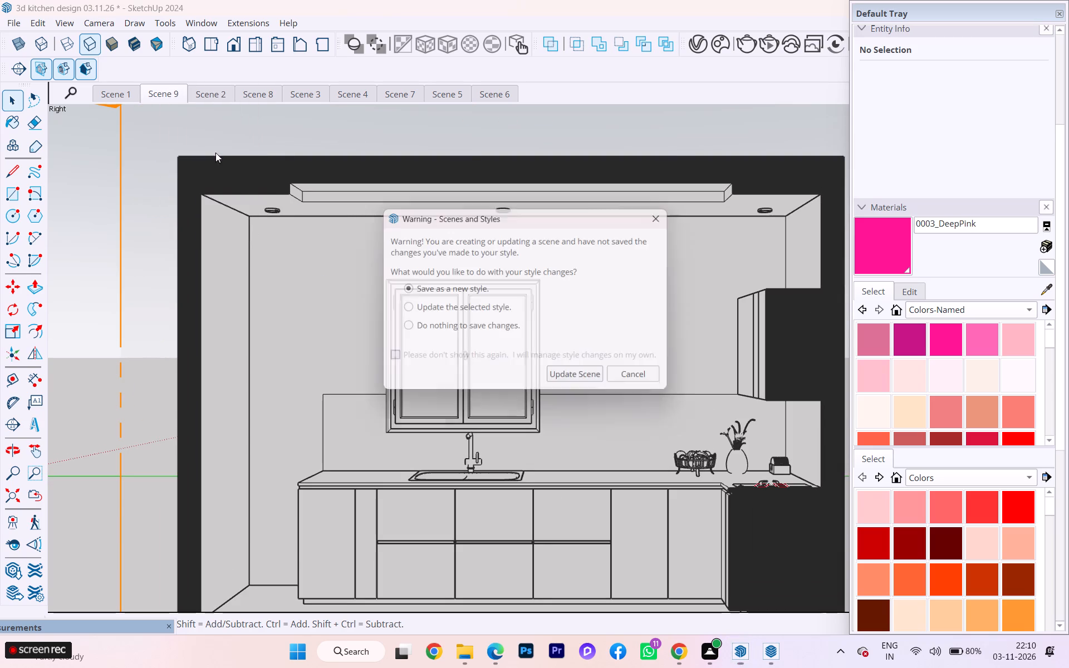
{"action": "left_click", "coordinate": [576, 377]}
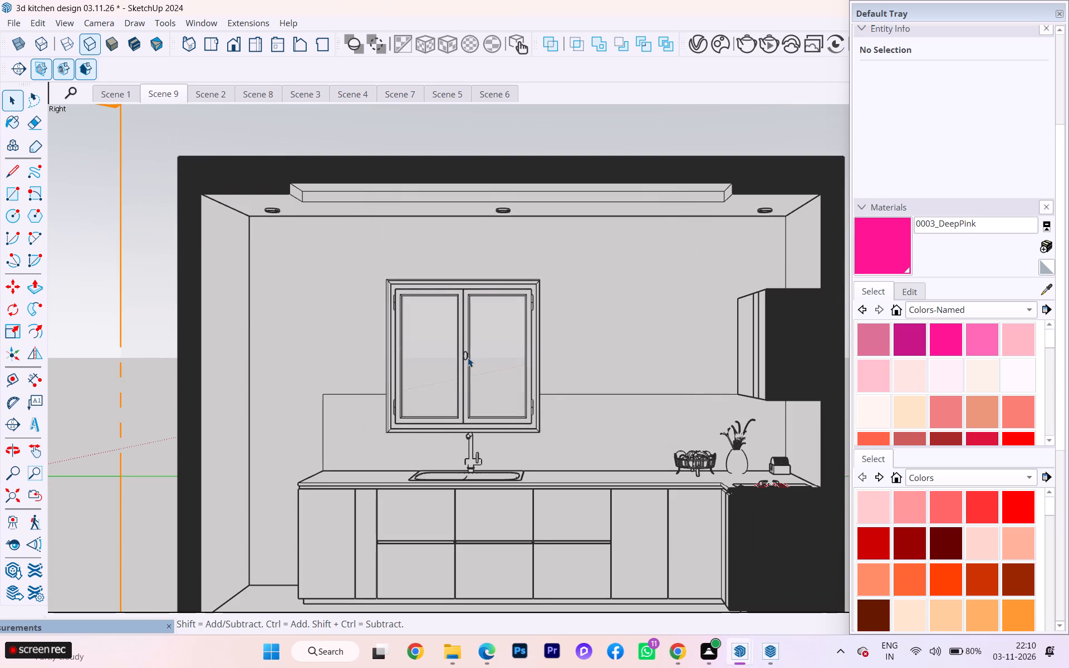
Turn off the display of section planes, section cuts and section fill.
{"action": "scroll", "coordinate": [236, 310], "scroll_direction": "down", "scroll_amount": 2}
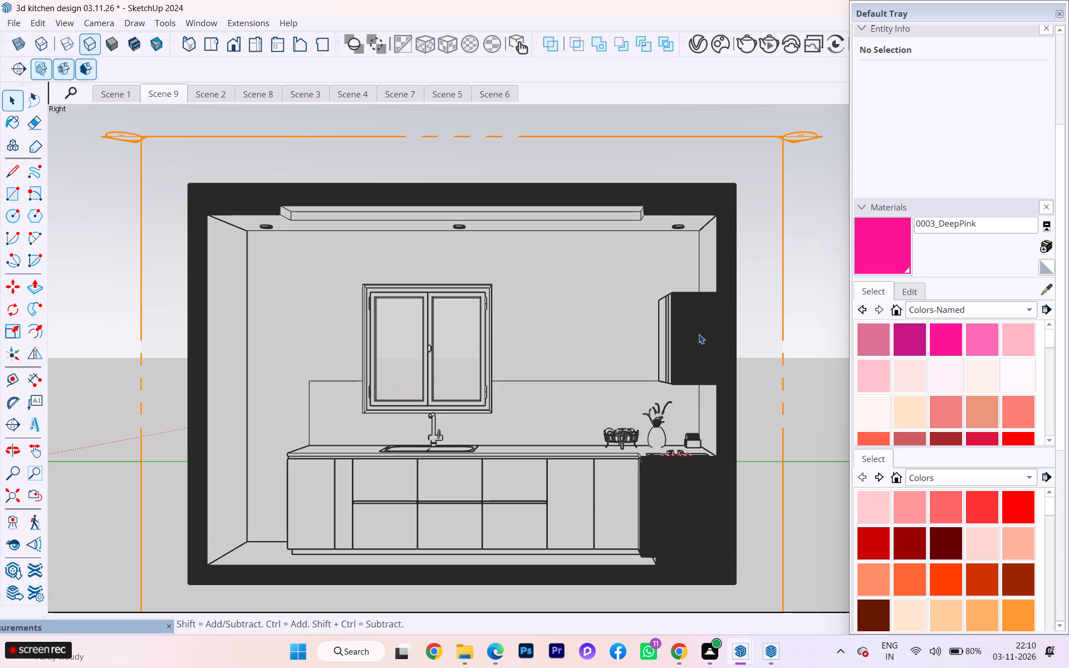
{"action": "left_click", "coordinate": [699, 334]}
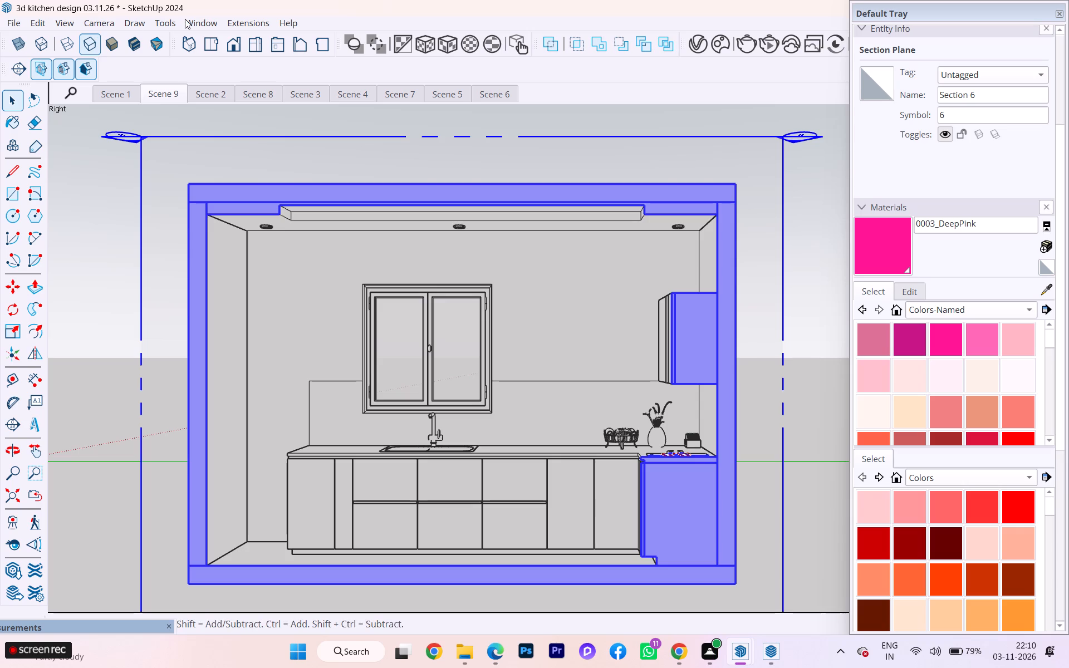
{"action": "left_click", "coordinate": [209, 20]}
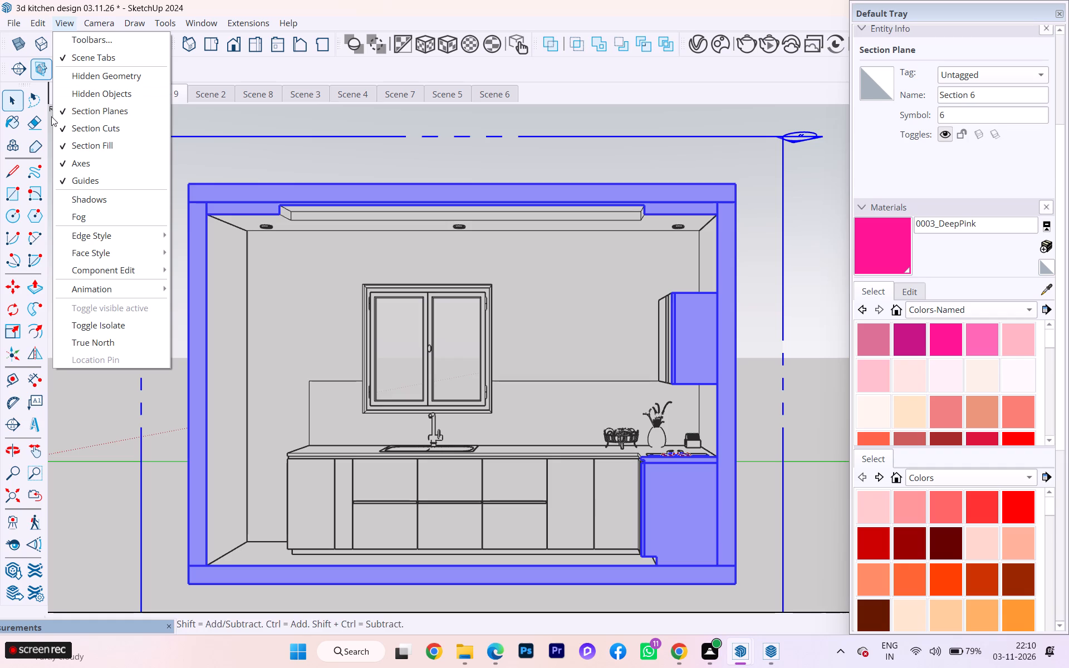
{"action": "left_click", "coordinate": [64, 110]}
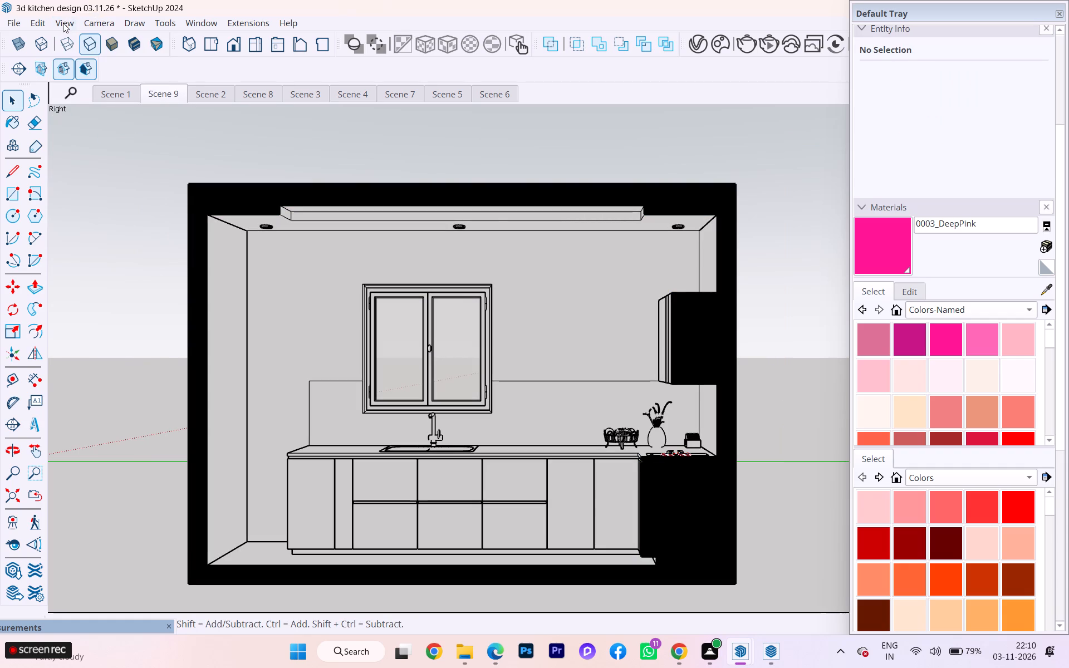
{"action": "left_click", "coordinate": [63, 23]}
{"action": "left_click", "coordinate": [63, 125]}
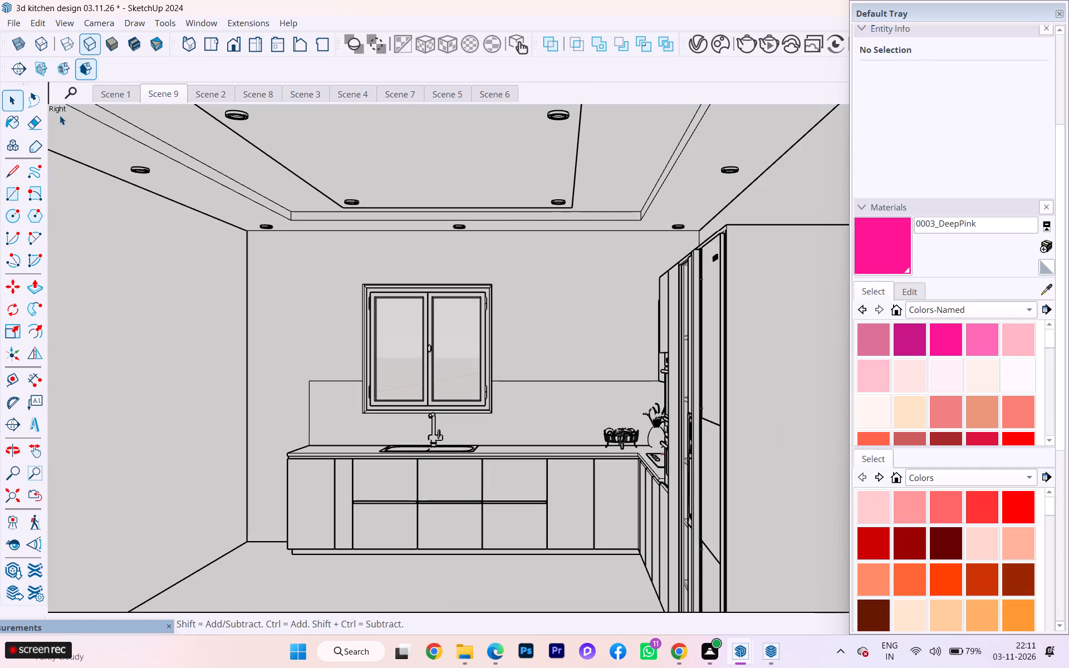
{"action": "left_click", "coordinate": [64, 21]}
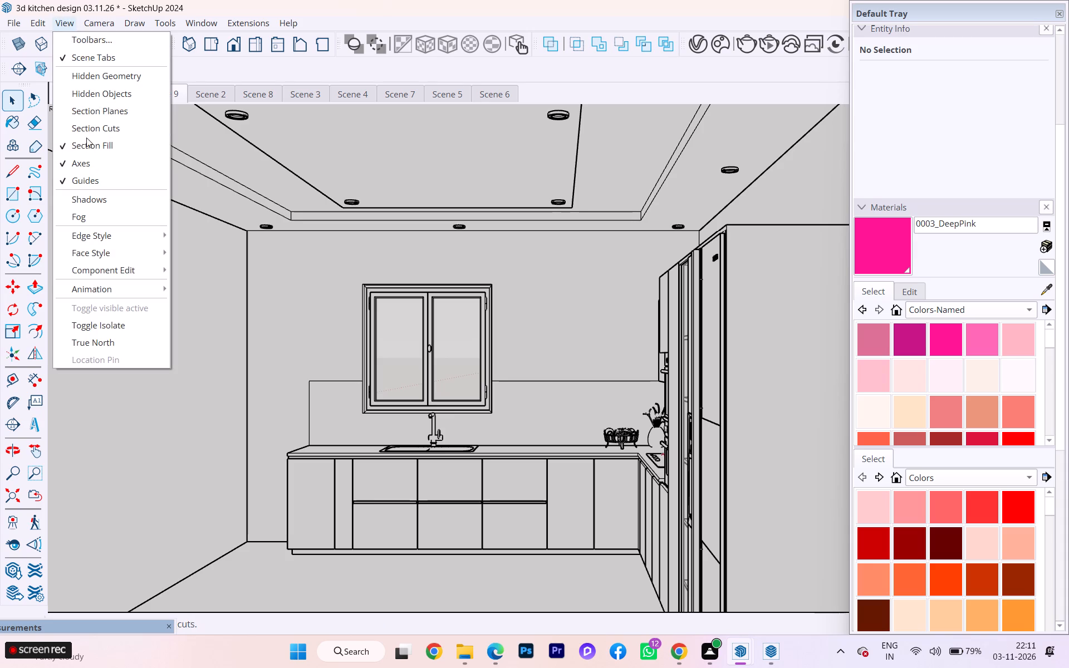
{"action": "left_click", "coordinate": [61, 146]}
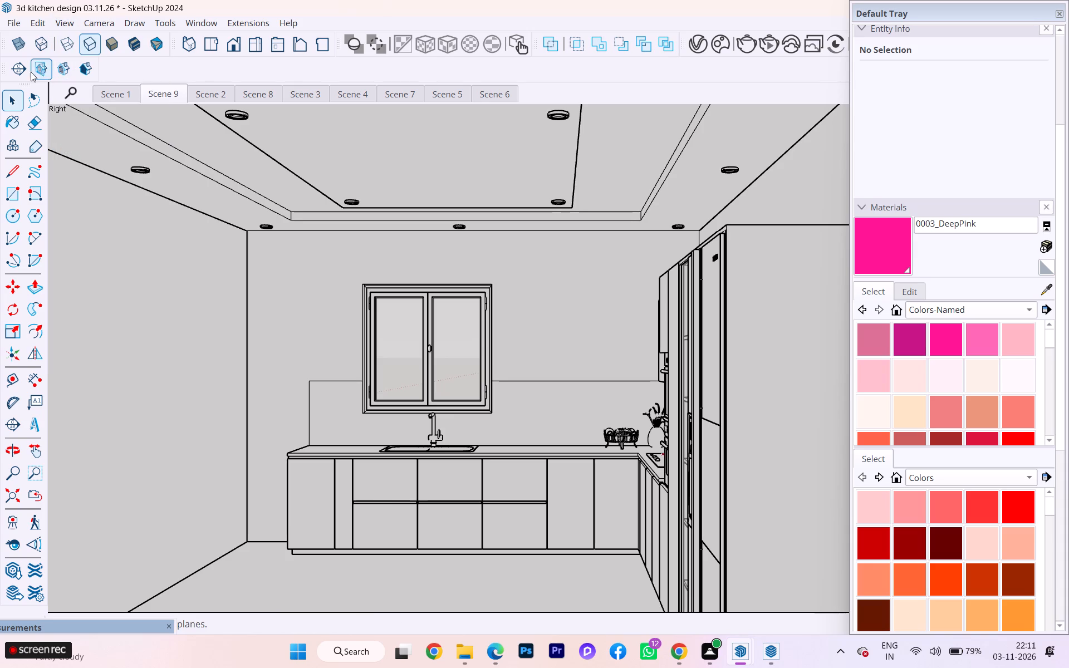
Undo the last several changes to the model.
{"action": "scroll", "coordinate": [96, 98], "scroll_direction": "down", "scroll_amount": 1}
{"action": "key", "text": "ctrl+z"}
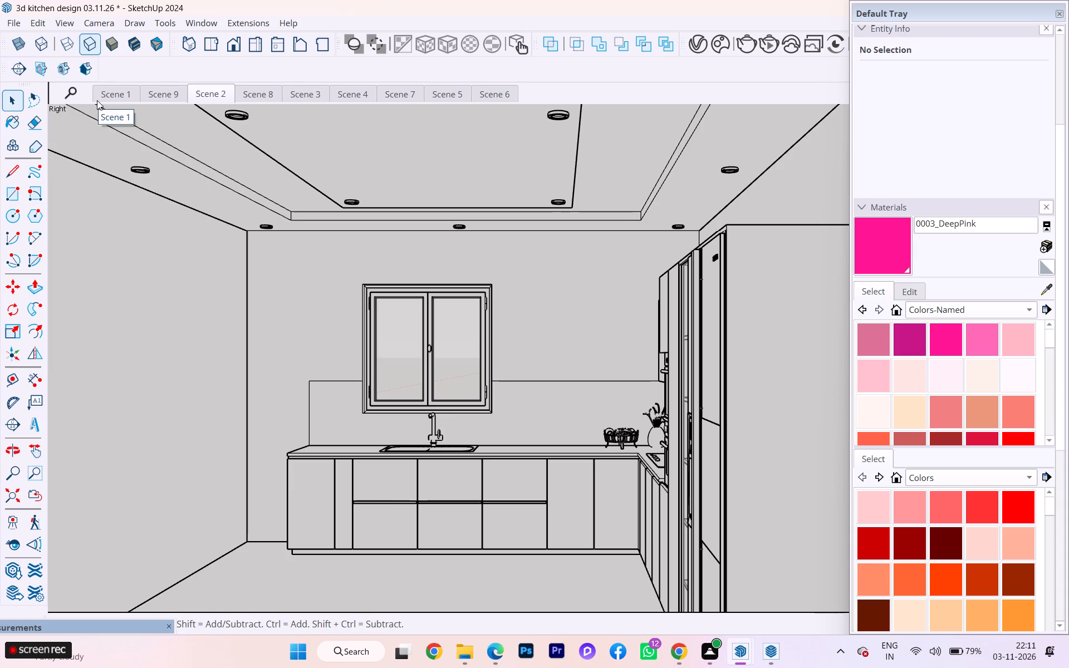
{"action": "key", "text": "ctrl+z"}
{"action": "key", "text": "ctrl+z"}
{"action": "key", "text": "ctrl+z"}
{"action": "key", "text": "ctrl+z"}
{"action": "key", "text": "ctrl+z"}
{"action": "key", "text": "ctrl+z"}
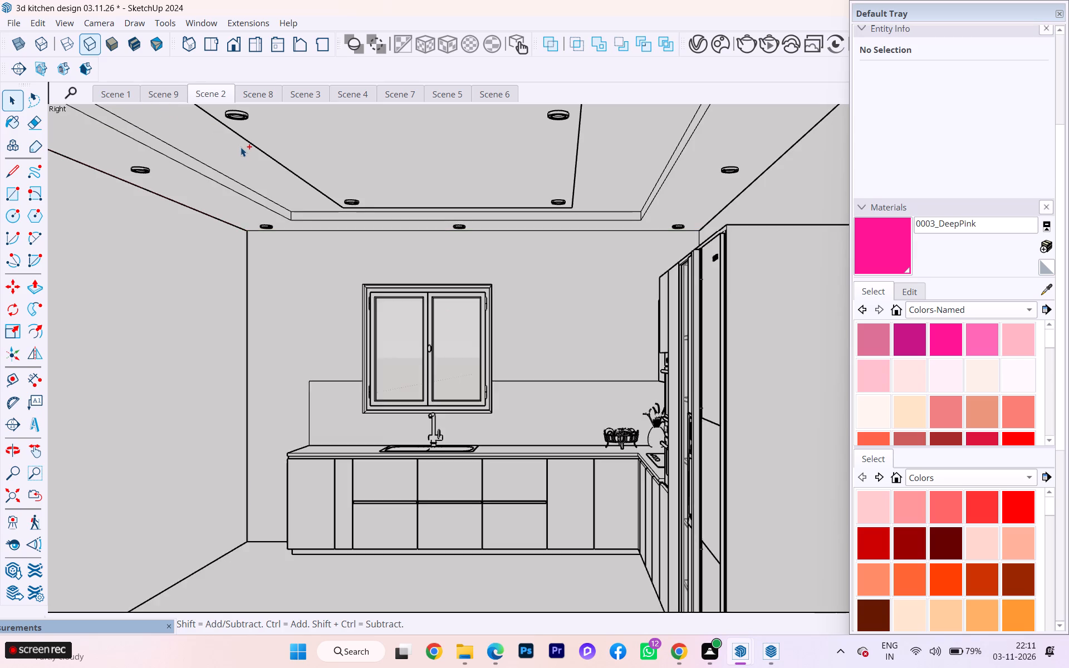
{"action": "key", "text": "ctrl+z"}
{"action": "key", "text": "ctrl+z"}
Close the group open for editing and view the whole kitchen through its open side.
{"action": "scroll", "coordinate": [270, 159], "scroll_direction": "down", "scroll_amount": 2}
{"action": "scroll", "coordinate": [282, 164], "scroll_direction": "up", "scroll_amount": 1}
{"action": "scroll", "coordinate": [282, 165], "scroll_direction": "down", "scroll_amount": 1}
{"action": "scroll", "coordinate": [344, 193], "scroll_direction": "down", "scroll_amount": 1}
{"action": "scroll", "coordinate": [344, 194], "scroll_direction": "up", "scroll_amount": 1}
{"action": "scroll", "coordinate": [345, 195], "scroll_direction": "down", "scroll_amount": 7}
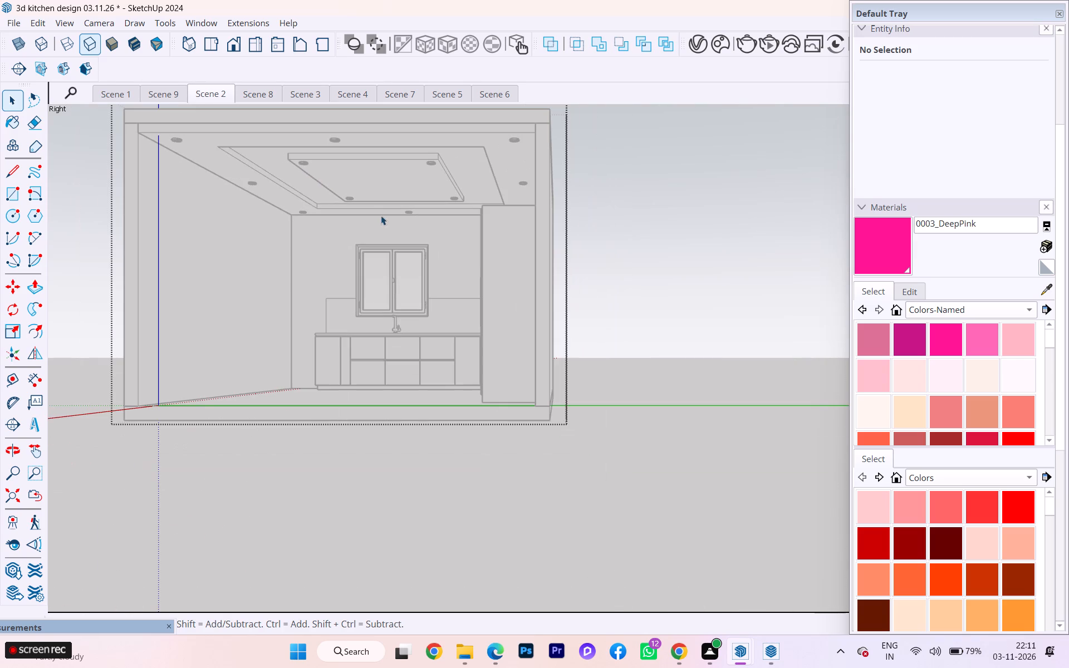
{"action": "left_click", "coordinate": [605, 268]}
{"action": "scroll", "coordinate": [292, 156], "scroll_direction": "up", "scroll_amount": 1}
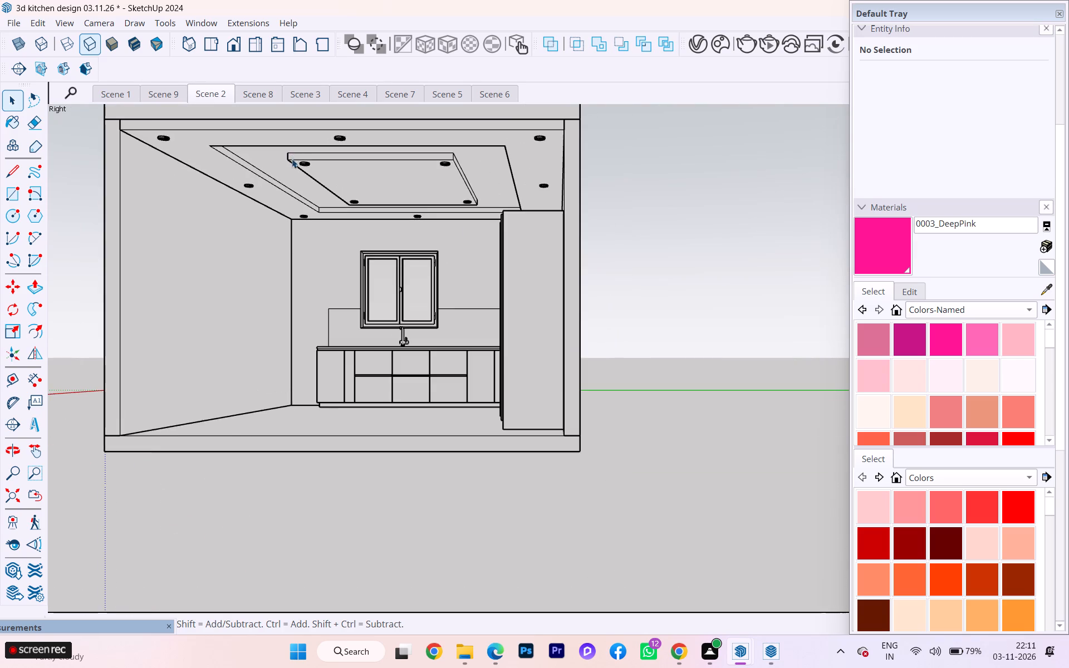
{"action": "scroll", "coordinate": [292, 161], "scroll_direction": "up", "scroll_amount": 2}
{"action": "middle_click_drag", "start_coordinate": [312, 183], "coordinate": [341, 185]}
{"action": "middle_click_drag", "start_coordinate": [213, 115], "coordinate": [219, 129]}
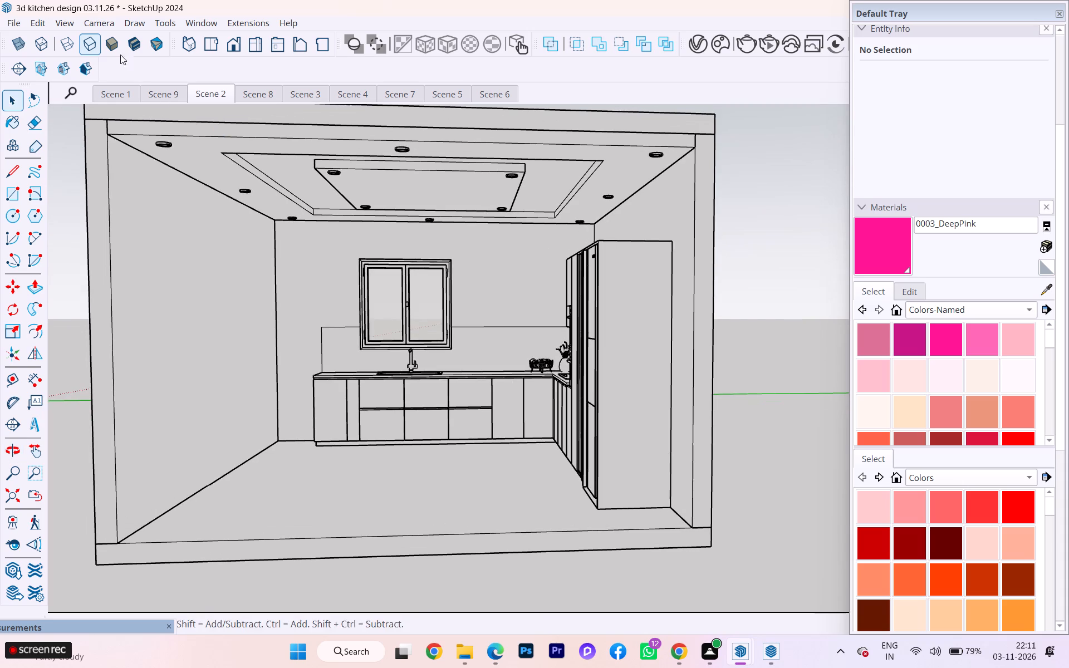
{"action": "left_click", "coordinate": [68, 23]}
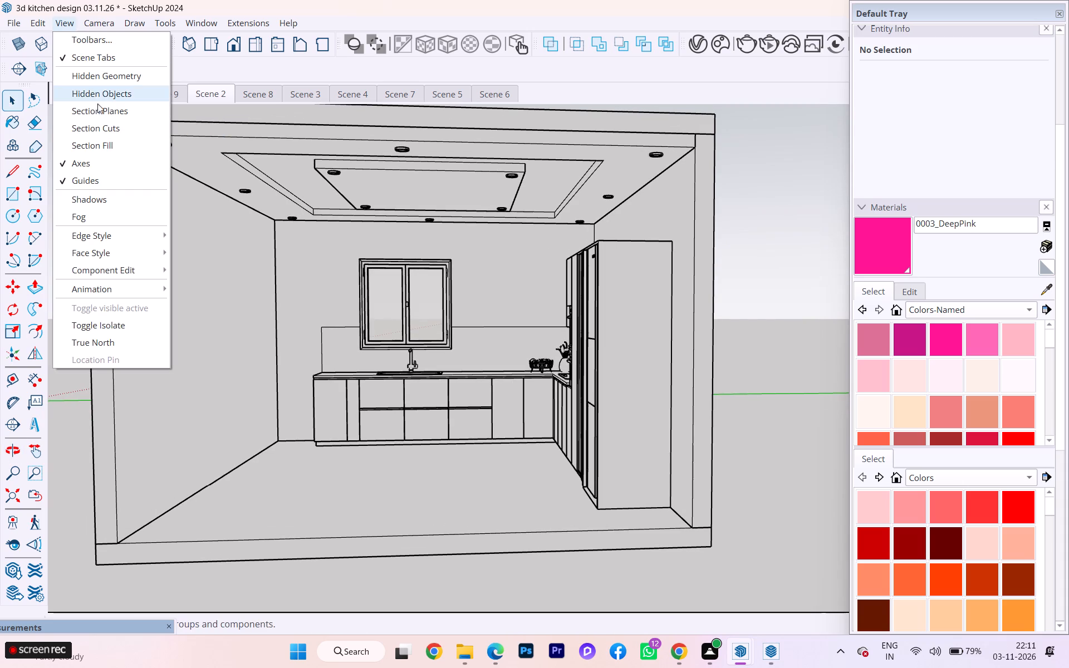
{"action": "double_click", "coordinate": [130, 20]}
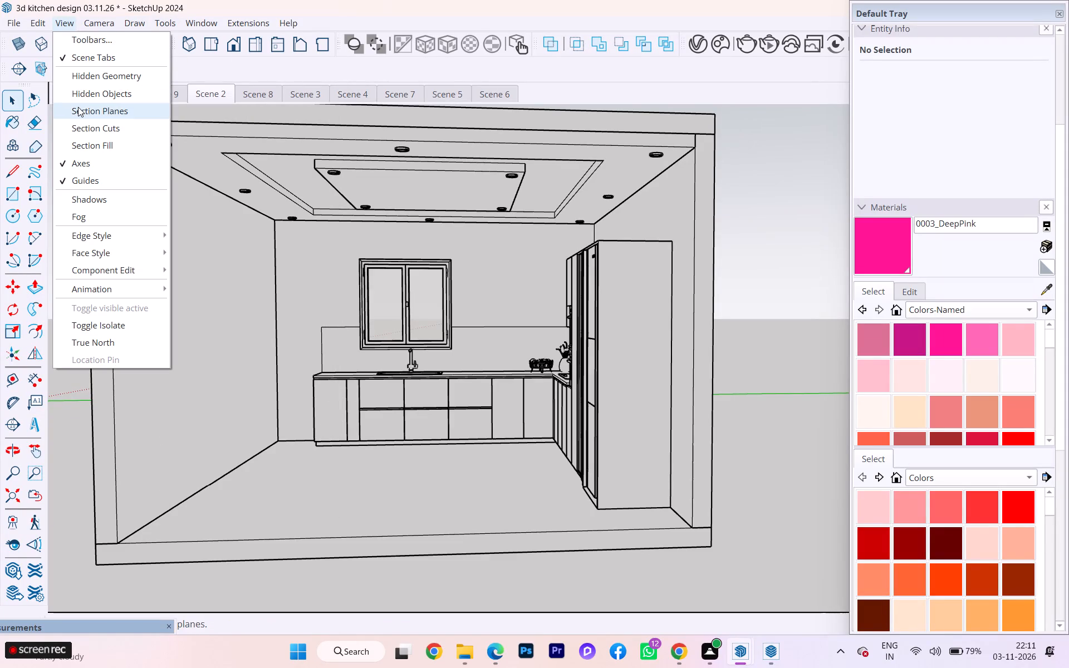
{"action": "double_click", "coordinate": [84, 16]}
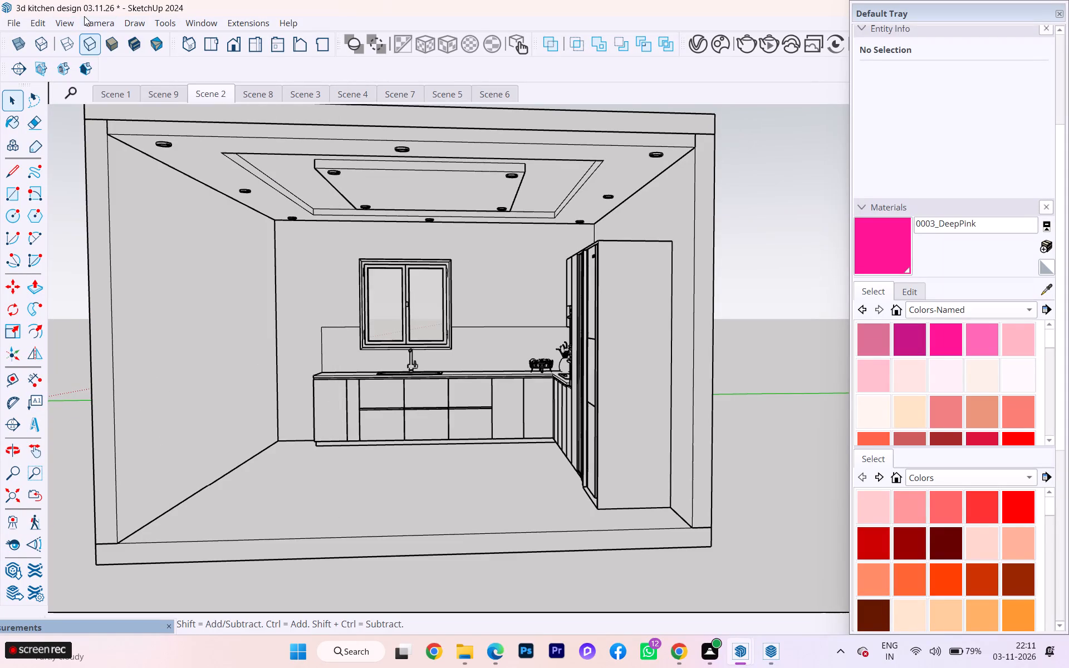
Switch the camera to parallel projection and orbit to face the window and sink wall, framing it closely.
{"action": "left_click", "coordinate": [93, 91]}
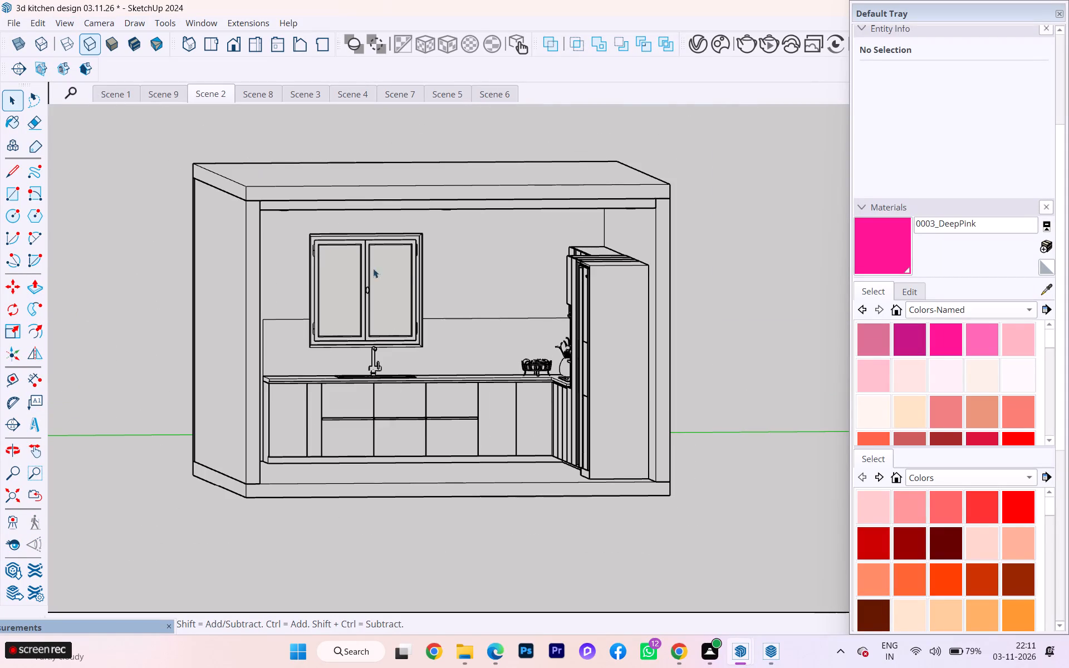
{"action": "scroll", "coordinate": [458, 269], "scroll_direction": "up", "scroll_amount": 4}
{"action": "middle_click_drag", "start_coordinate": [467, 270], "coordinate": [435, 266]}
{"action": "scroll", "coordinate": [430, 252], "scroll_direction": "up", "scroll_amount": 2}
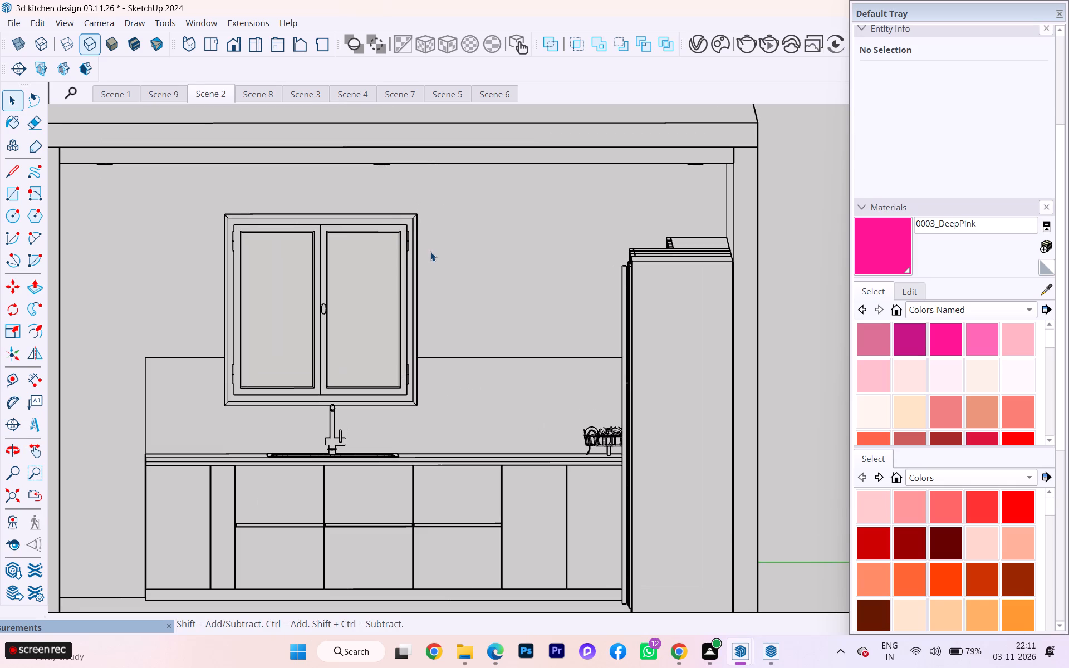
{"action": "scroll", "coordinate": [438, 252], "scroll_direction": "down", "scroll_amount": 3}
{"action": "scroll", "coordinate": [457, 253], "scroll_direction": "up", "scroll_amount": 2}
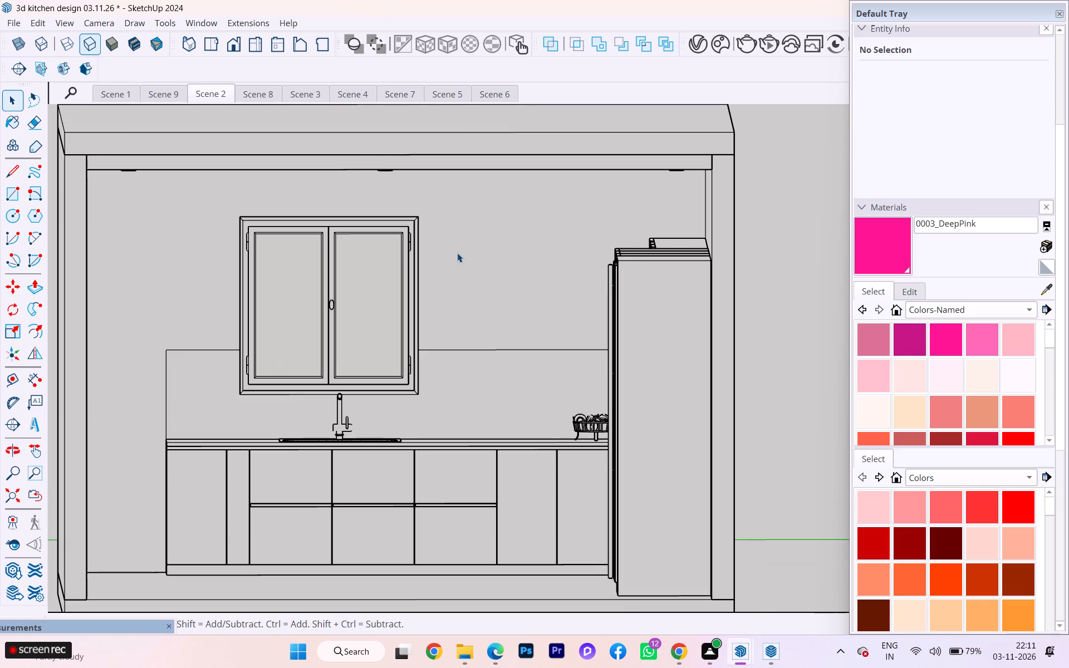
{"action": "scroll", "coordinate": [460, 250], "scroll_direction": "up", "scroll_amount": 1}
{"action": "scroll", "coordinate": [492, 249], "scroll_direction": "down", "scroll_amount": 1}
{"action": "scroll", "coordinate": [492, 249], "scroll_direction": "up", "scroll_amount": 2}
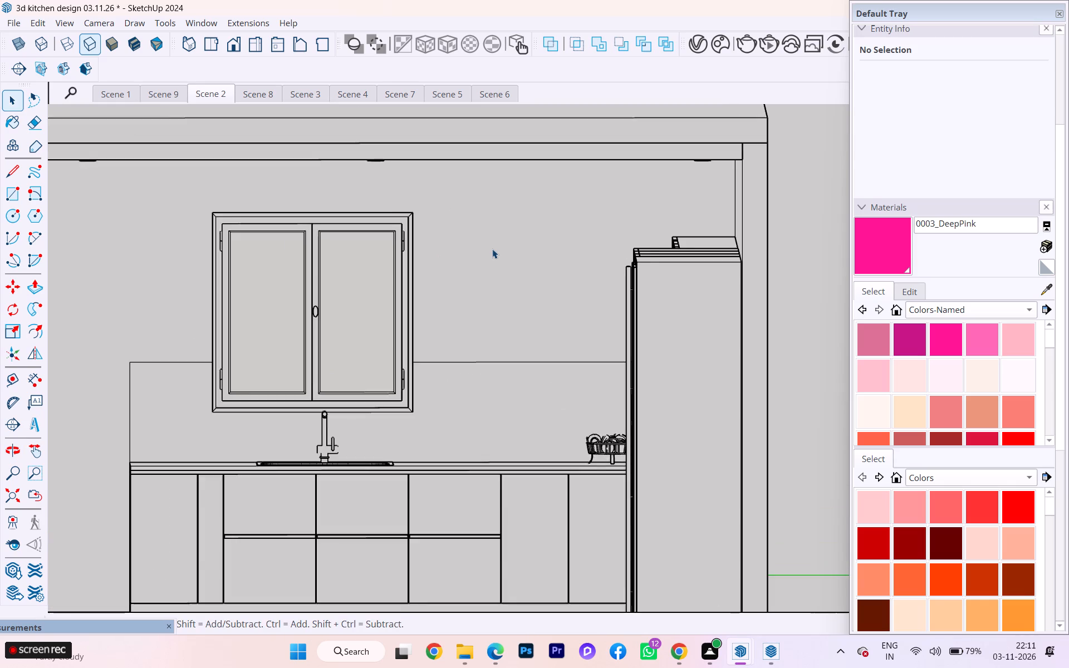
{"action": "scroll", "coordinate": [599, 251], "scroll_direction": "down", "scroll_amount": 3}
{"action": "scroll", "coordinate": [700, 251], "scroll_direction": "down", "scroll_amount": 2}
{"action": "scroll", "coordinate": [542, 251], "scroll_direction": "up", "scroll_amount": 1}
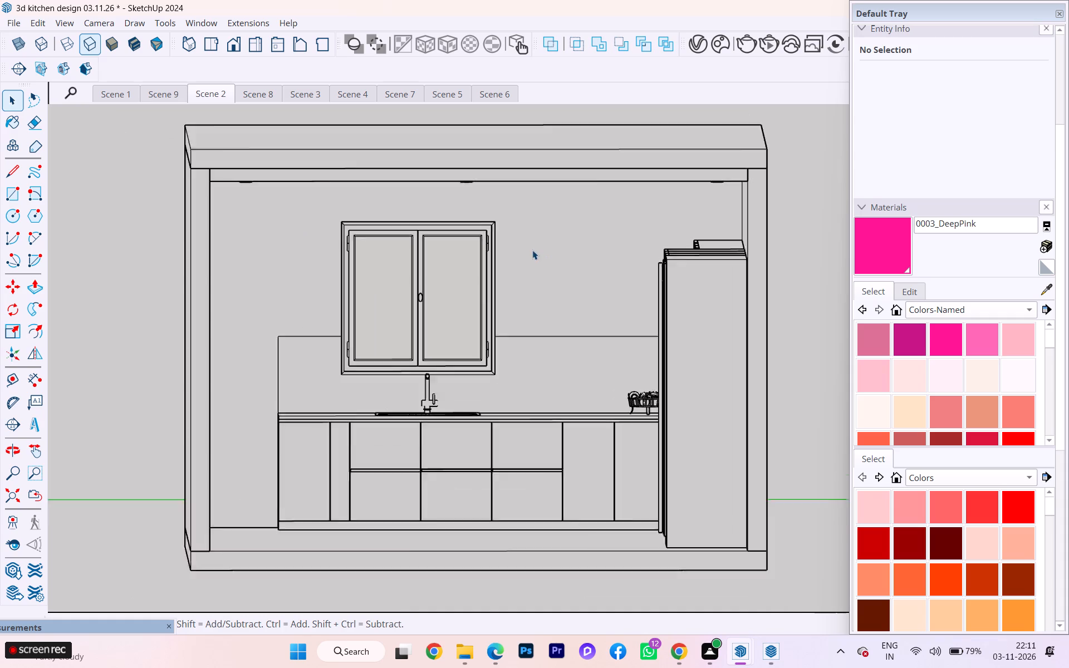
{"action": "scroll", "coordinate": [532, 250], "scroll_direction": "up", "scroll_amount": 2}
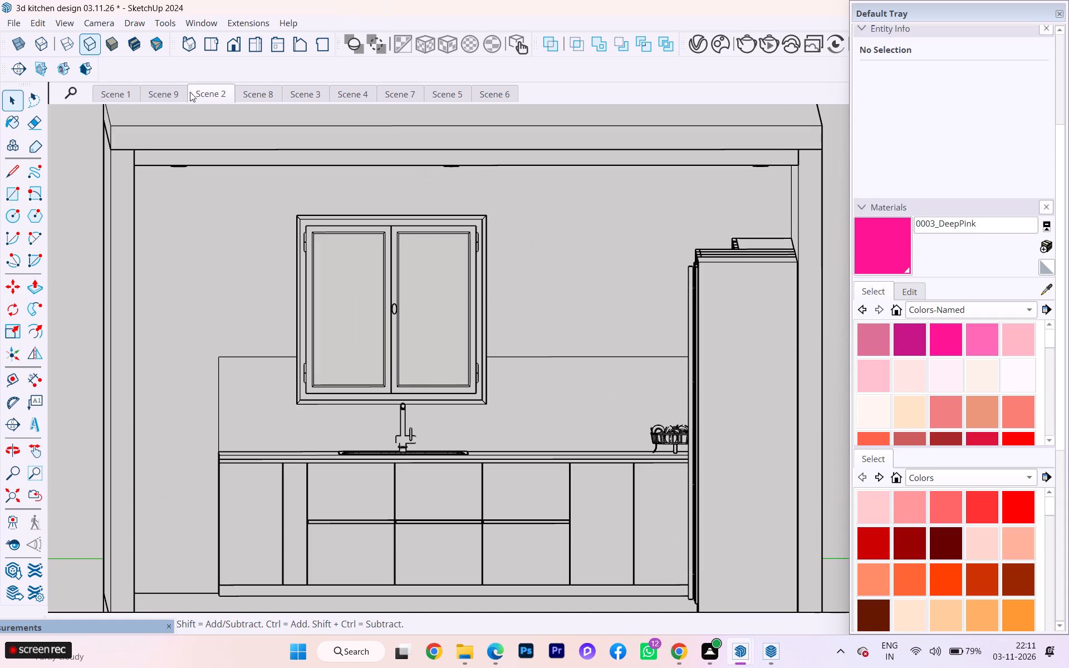
Recall Scene 9 and Scene 2 in turn to compare their saved views, finishing on Scene 9.
{"action": "left_click", "coordinate": [171, 94]}
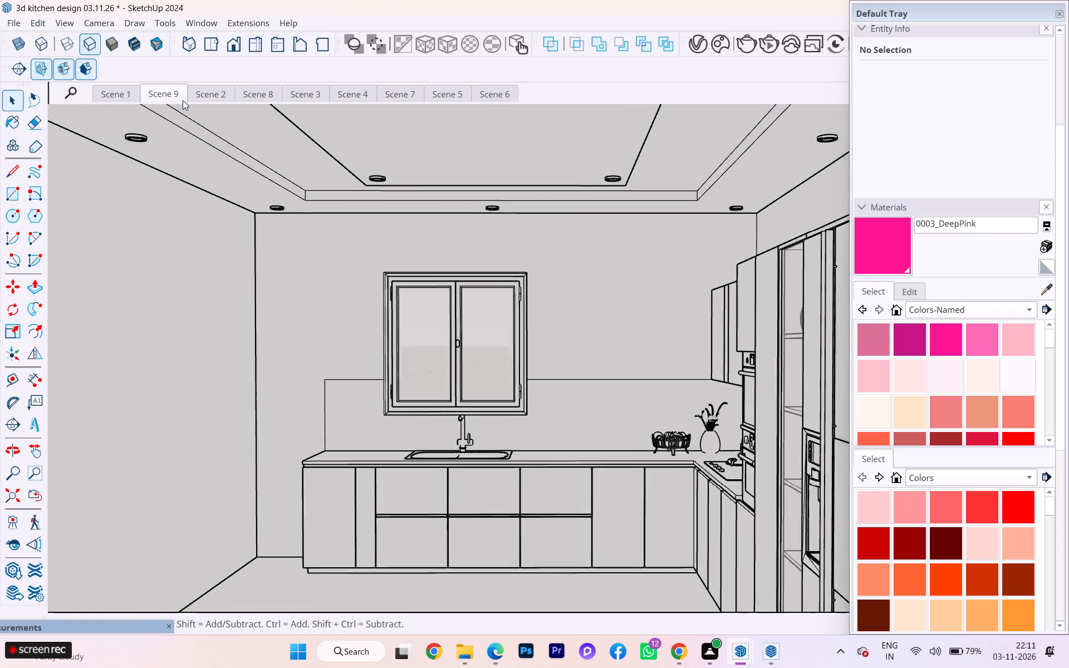
{"action": "scroll", "coordinate": [272, 134], "scroll_direction": "down", "scroll_amount": 2}
{"action": "scroll", "coordinate": [359, 200], "scroll_direction": "down", "scroll_amount": 3}
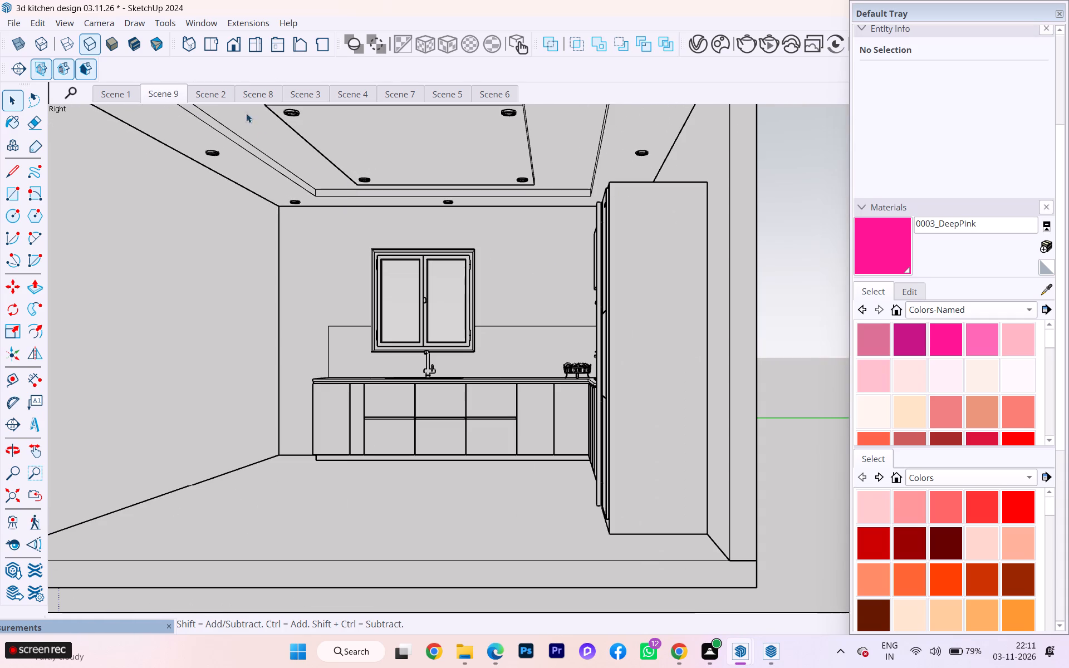
{"action": "scroll", "coordinate": [224, 97], "scroll_direction": "down", "scroll_amount": 1}
{"action": "left_click", "coordinate": [224, 97]}
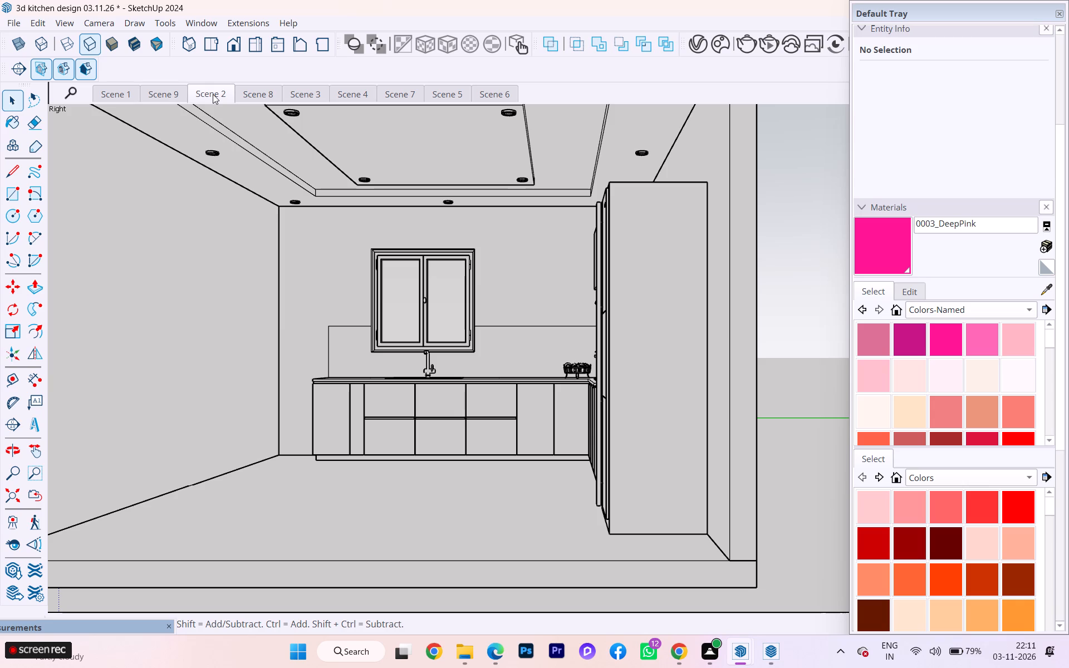
{"action": "left_click", "coordinate": [213, 94]}
{"action": "left_click", "coordinate": [223, 94]}
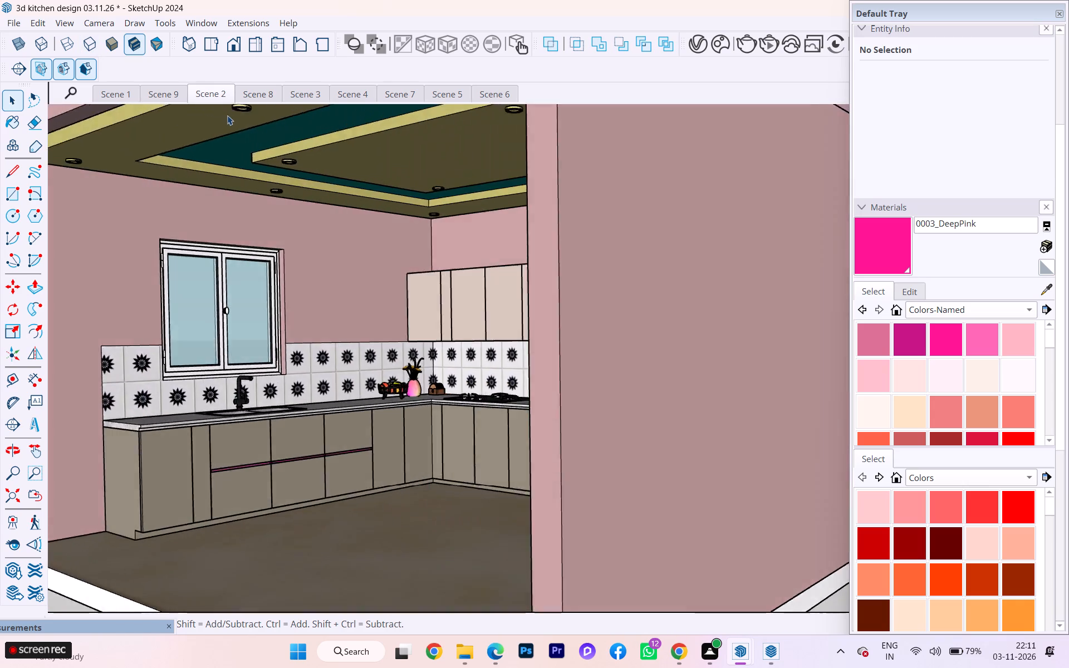
{"action": "left_click", "coordinate": [155, 91]}
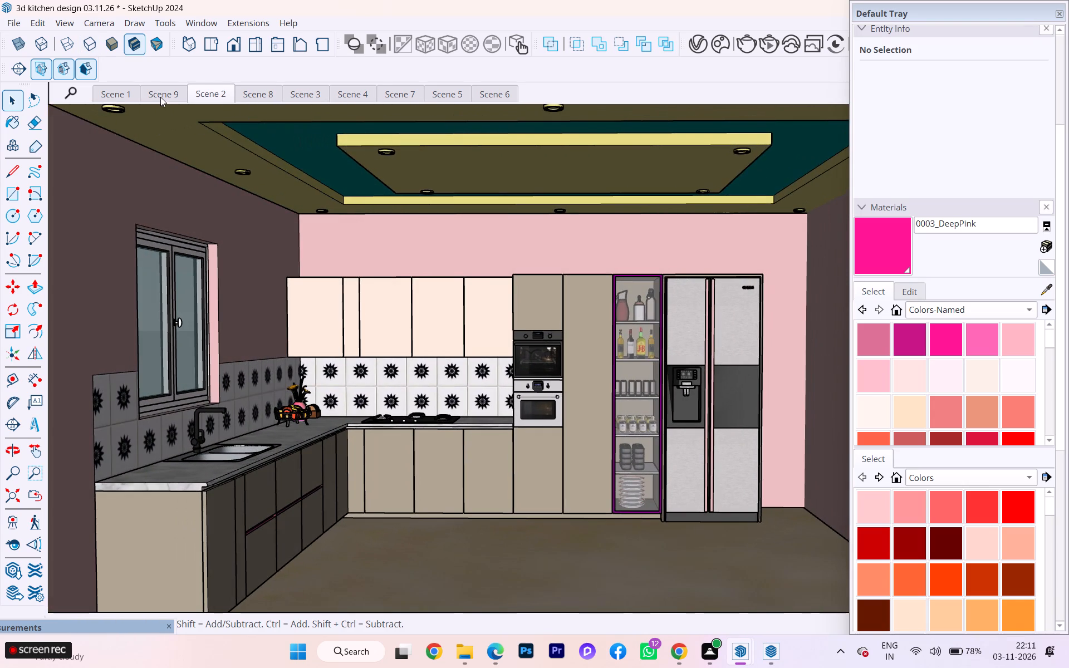
{"action": "left_click", "coordinate": [160, 97]}
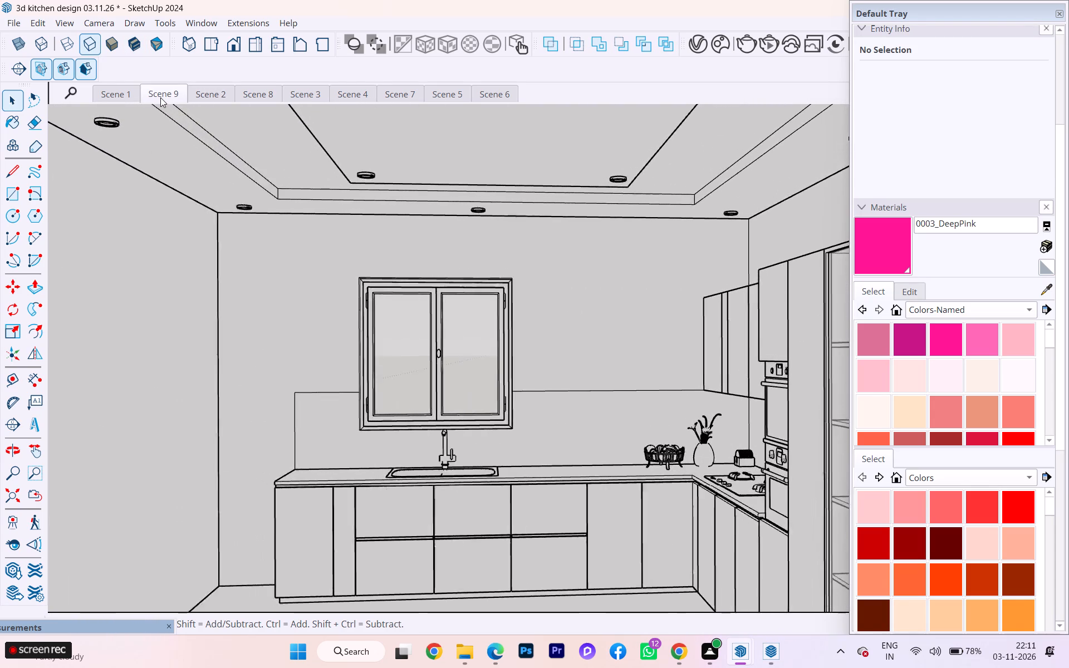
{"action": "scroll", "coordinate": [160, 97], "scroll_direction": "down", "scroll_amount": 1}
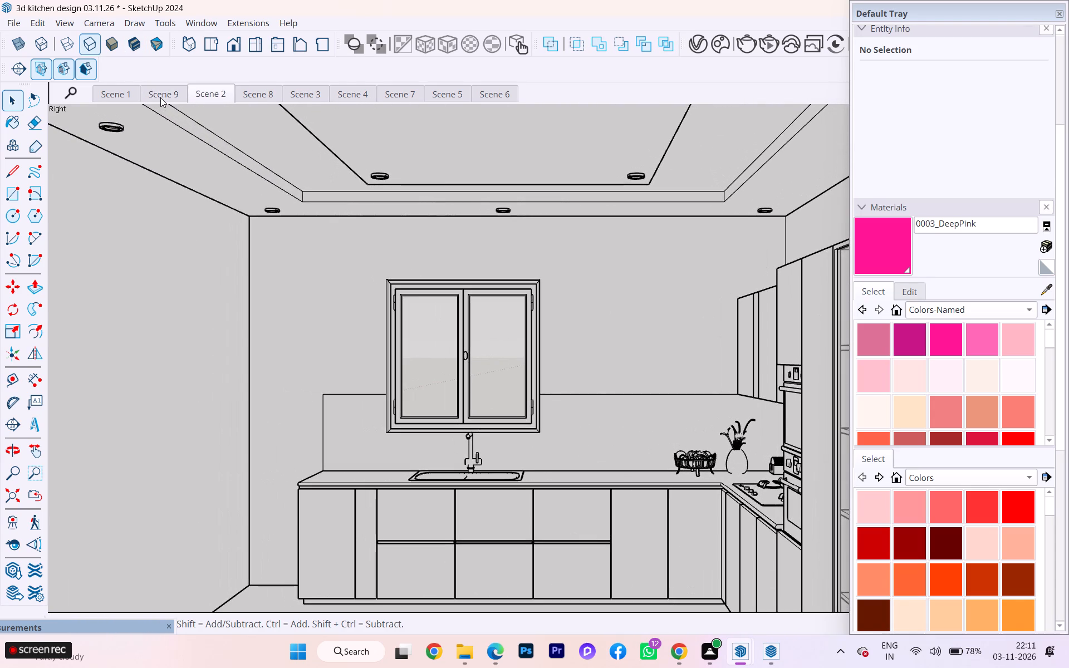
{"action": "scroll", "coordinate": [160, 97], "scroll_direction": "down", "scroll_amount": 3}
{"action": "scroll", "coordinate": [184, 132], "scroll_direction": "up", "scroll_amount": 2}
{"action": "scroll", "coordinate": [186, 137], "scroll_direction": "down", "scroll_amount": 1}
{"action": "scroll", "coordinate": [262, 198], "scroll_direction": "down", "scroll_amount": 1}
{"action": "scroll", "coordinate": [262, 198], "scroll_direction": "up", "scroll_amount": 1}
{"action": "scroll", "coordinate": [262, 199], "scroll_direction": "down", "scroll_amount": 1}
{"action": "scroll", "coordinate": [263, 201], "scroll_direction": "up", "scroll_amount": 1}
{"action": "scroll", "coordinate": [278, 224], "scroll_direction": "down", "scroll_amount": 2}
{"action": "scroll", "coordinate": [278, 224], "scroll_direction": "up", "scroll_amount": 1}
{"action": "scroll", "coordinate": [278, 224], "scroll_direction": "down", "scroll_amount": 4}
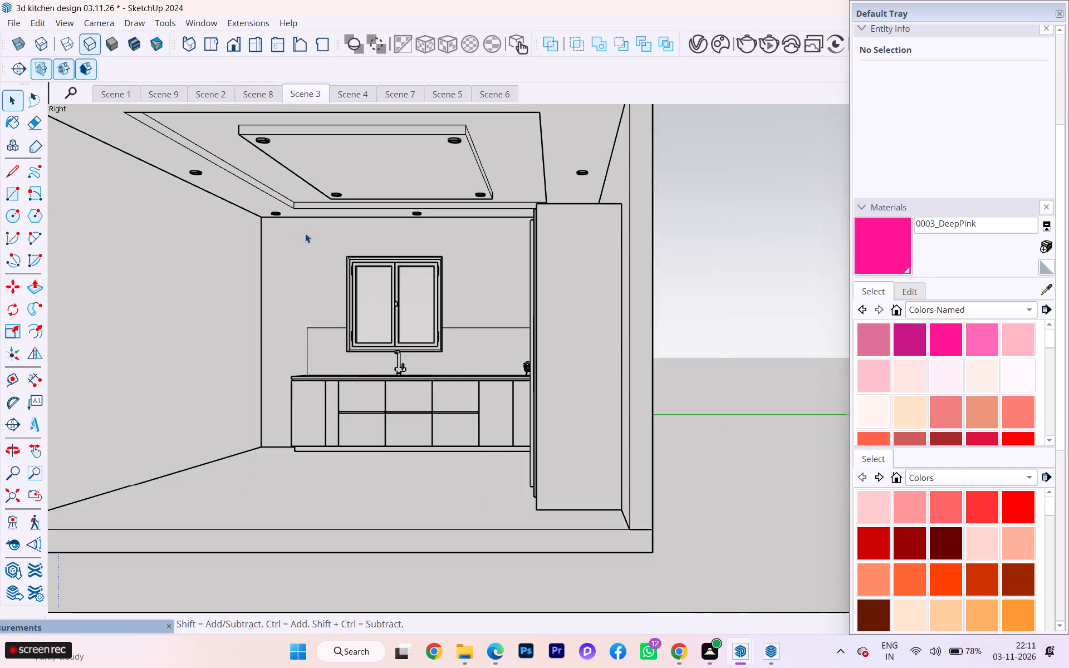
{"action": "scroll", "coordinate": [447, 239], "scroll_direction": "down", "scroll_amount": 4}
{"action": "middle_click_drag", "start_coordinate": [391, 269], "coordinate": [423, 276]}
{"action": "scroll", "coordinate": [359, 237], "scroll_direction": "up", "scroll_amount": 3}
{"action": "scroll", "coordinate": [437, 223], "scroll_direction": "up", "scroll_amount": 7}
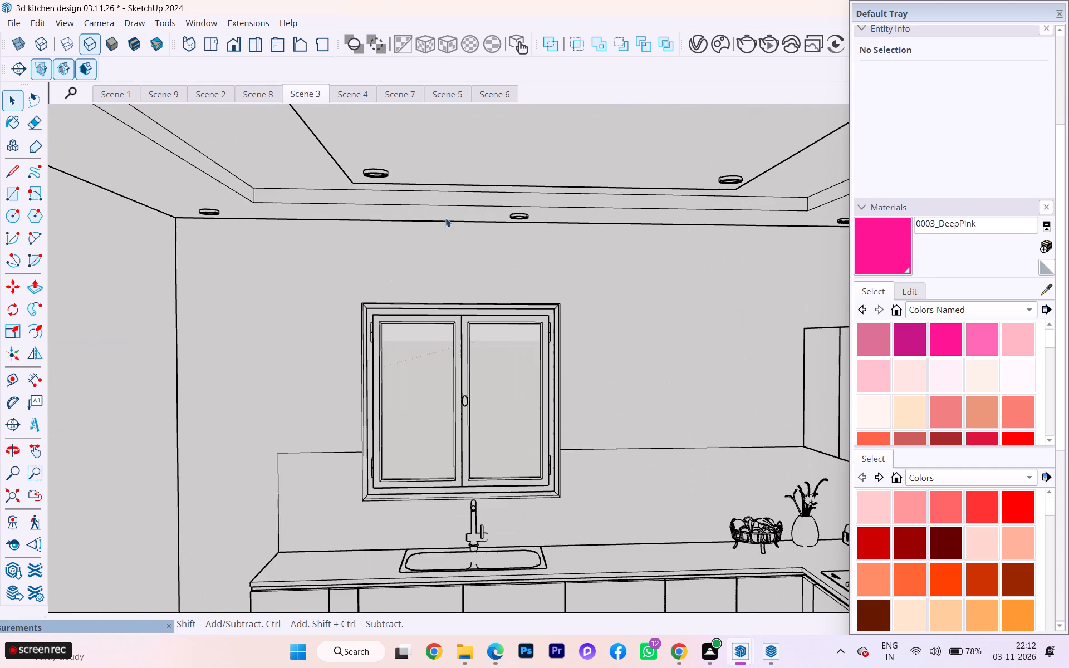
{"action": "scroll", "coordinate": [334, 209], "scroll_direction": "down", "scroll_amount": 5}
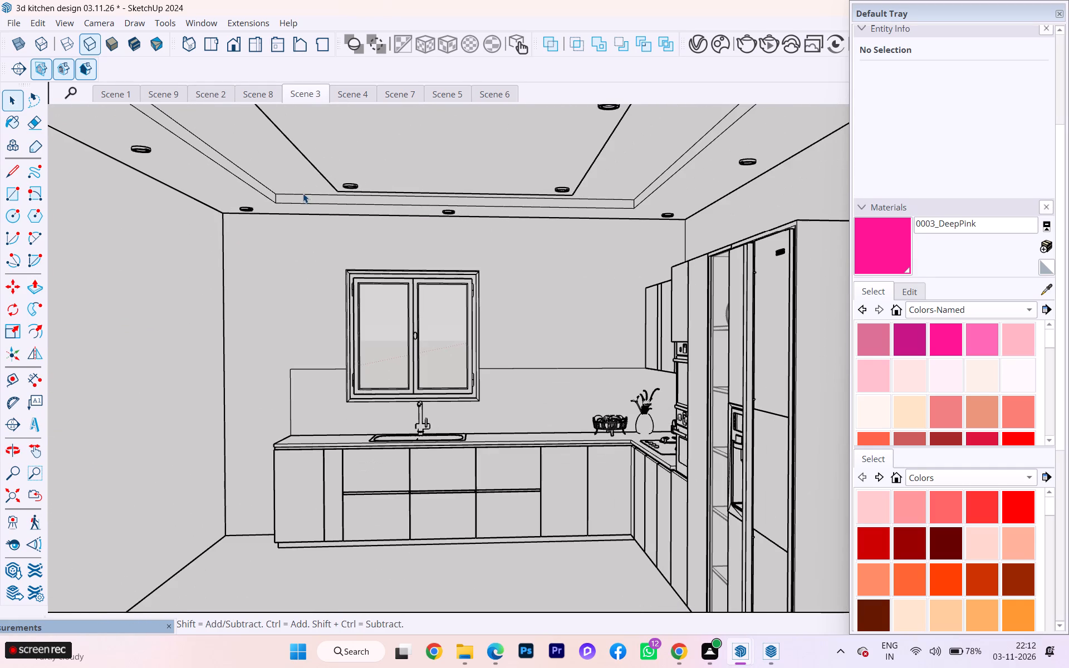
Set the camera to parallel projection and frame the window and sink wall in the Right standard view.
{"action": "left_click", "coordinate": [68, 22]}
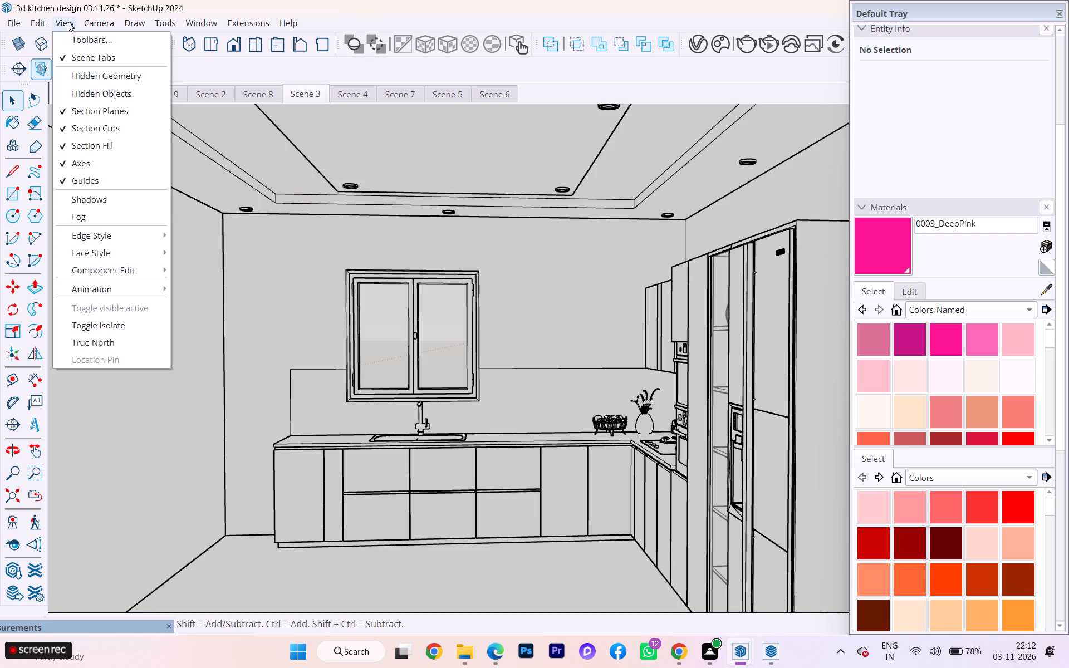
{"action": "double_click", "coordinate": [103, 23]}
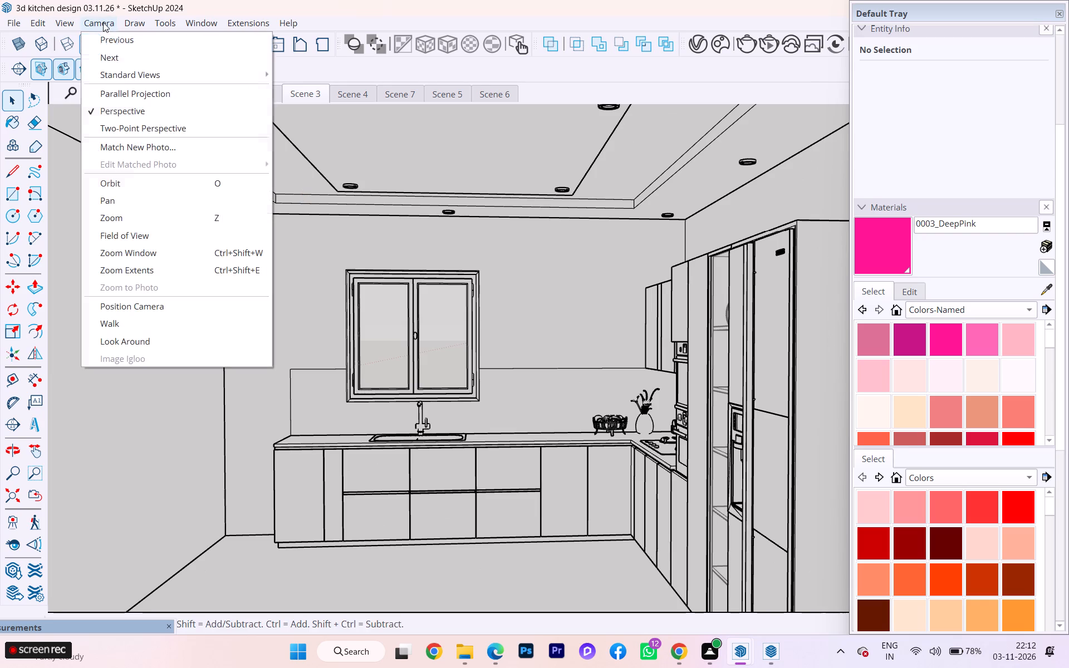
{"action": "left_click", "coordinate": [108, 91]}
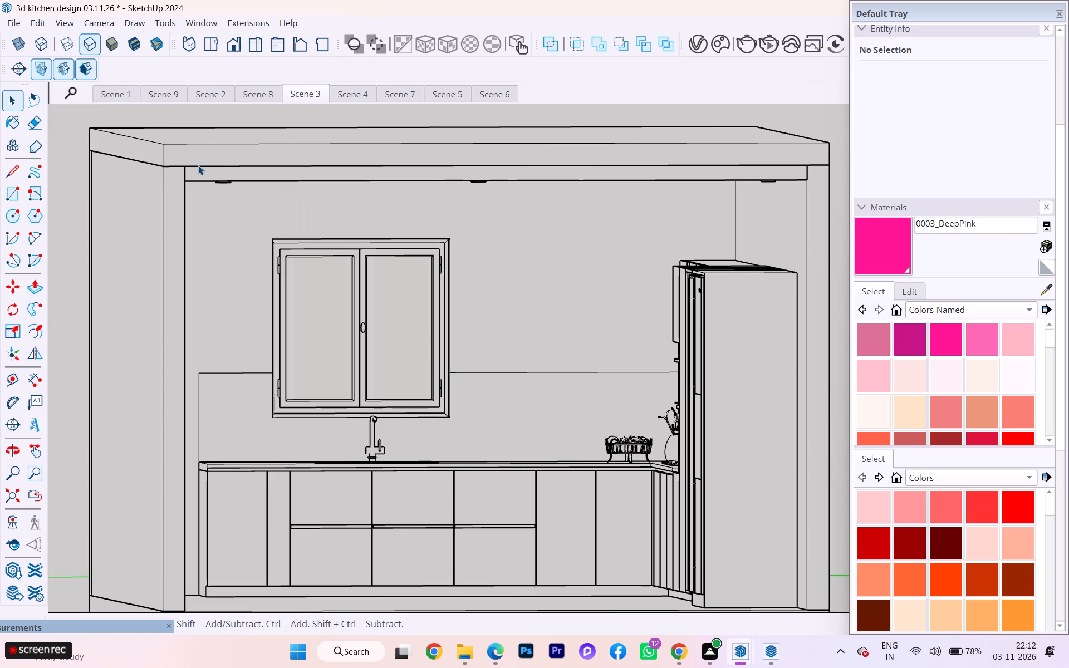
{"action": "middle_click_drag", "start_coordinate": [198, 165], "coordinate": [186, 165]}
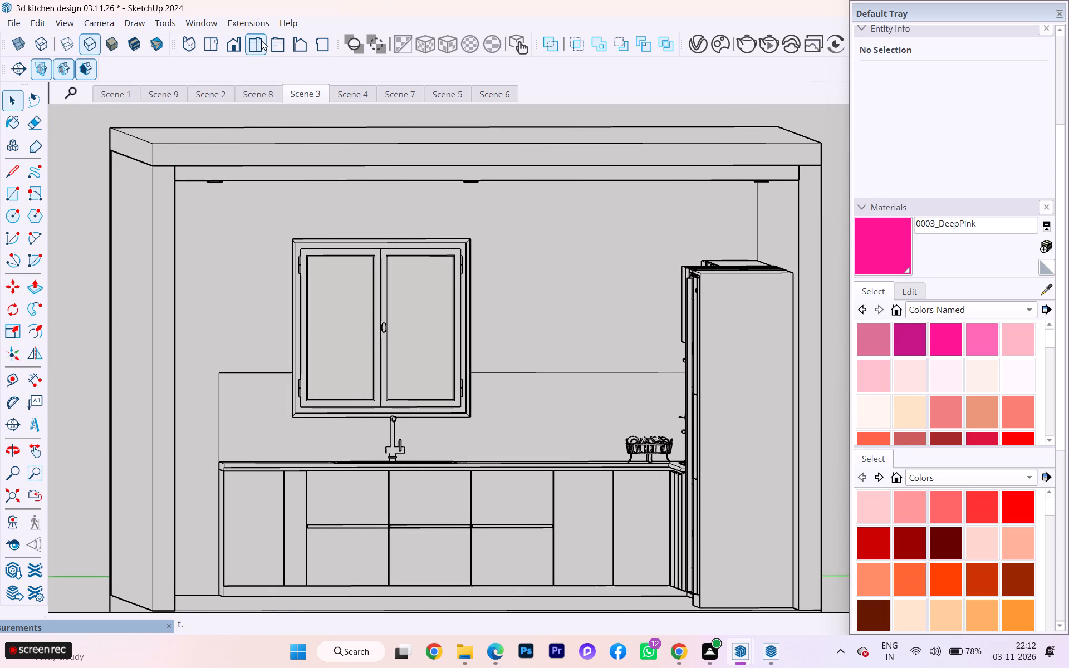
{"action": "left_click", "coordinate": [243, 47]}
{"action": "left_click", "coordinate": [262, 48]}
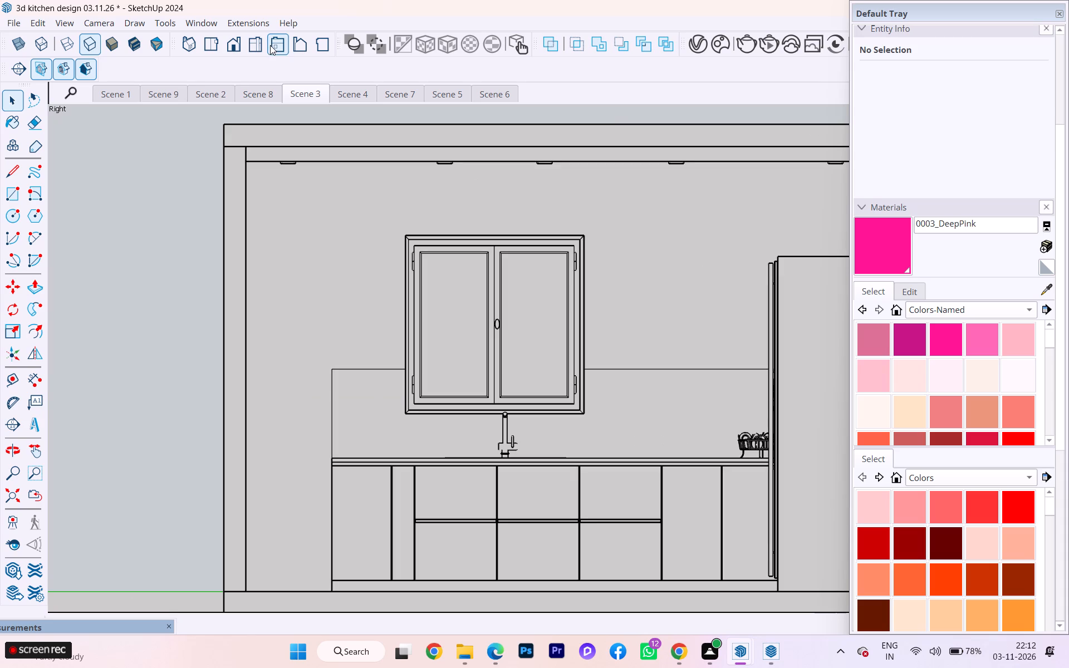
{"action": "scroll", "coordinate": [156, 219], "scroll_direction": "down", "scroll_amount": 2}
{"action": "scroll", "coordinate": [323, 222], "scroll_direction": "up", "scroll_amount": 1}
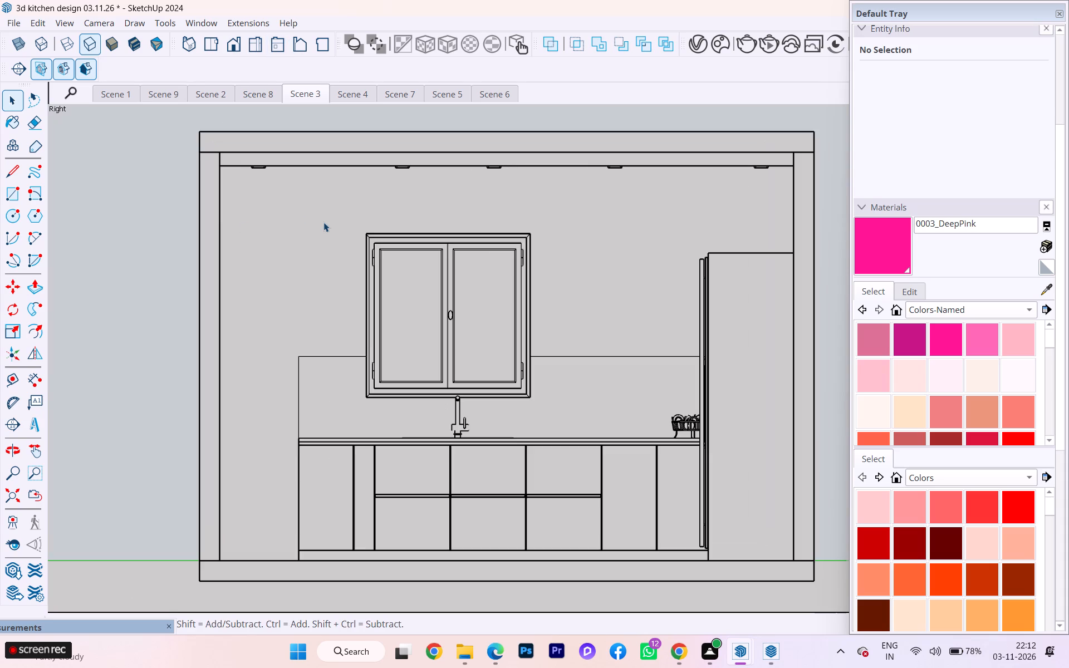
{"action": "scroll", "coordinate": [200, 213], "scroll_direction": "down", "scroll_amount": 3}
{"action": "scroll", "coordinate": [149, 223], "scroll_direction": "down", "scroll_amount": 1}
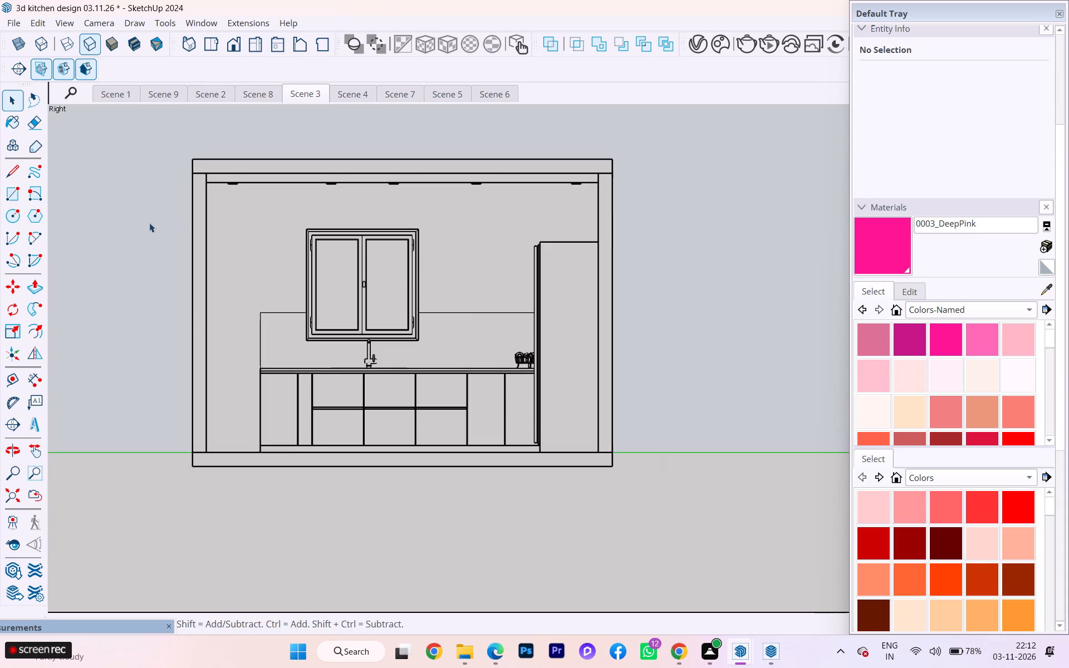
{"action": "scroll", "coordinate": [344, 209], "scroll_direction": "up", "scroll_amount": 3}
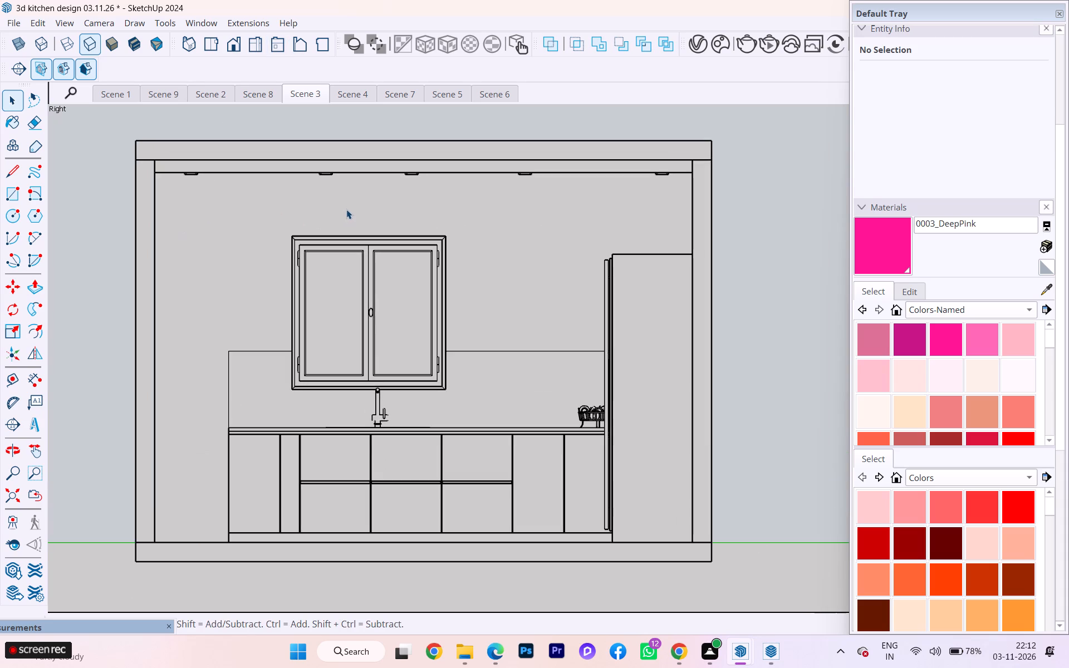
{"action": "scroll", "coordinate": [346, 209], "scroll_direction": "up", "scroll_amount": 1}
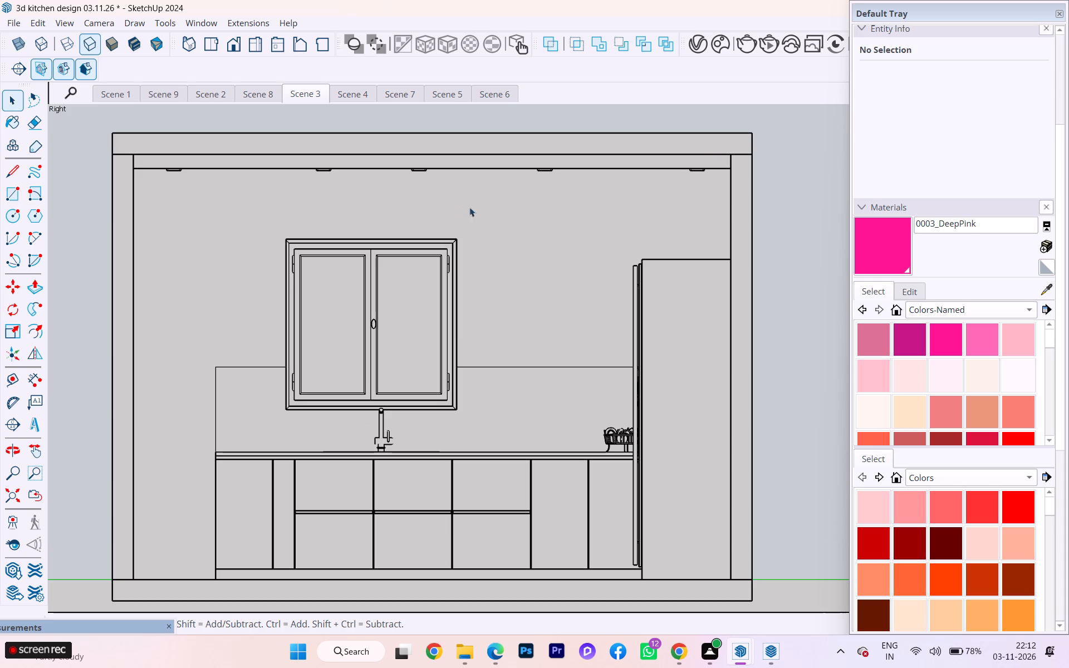
Recall Scene 9 and show its window and sink wall in the Right view with parallel projection, fitting the room's full width.
{"action": "left_click", "coordinate": [171, 95]}
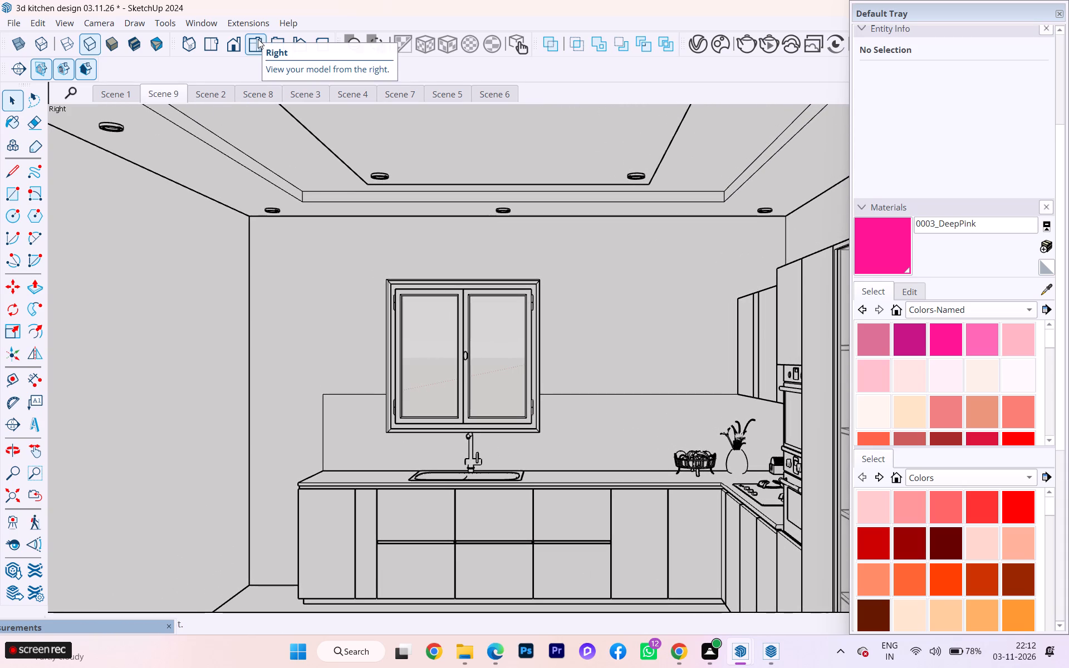
{"action": "left_click", "coordinate": [258, 39]}
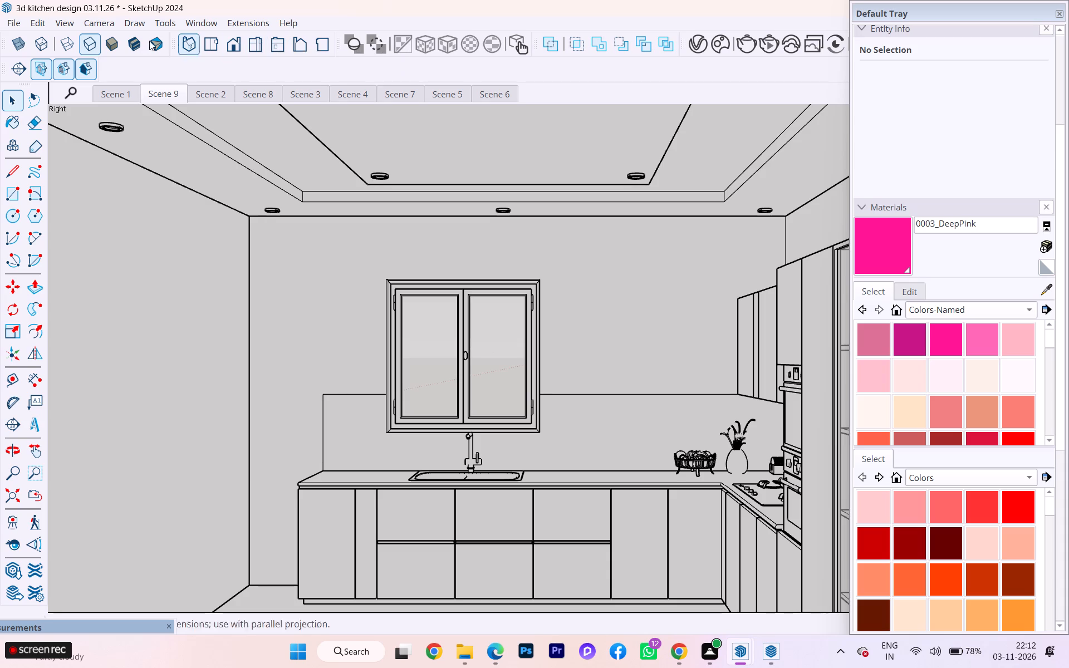
{"action": "left_click", "coordinate": [99, 18]}
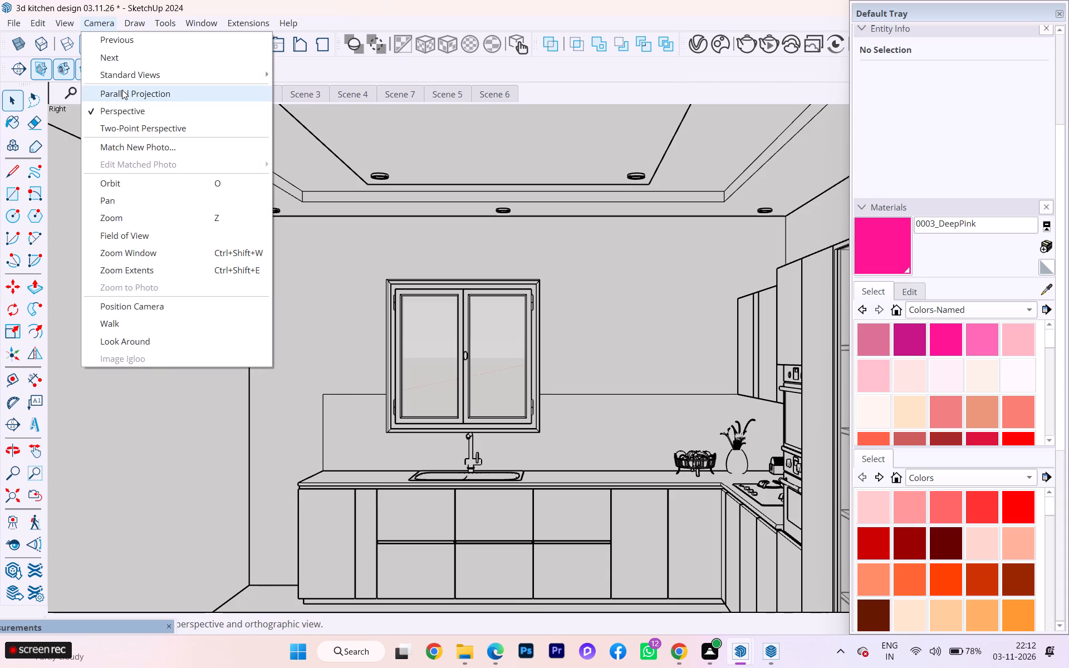
{"action": "left_click", "coordinate": [122, 90]}
{"action": "scroll", "coordinate": [133, 187], "scroll_direction": "down", "scroll_amount": 1}
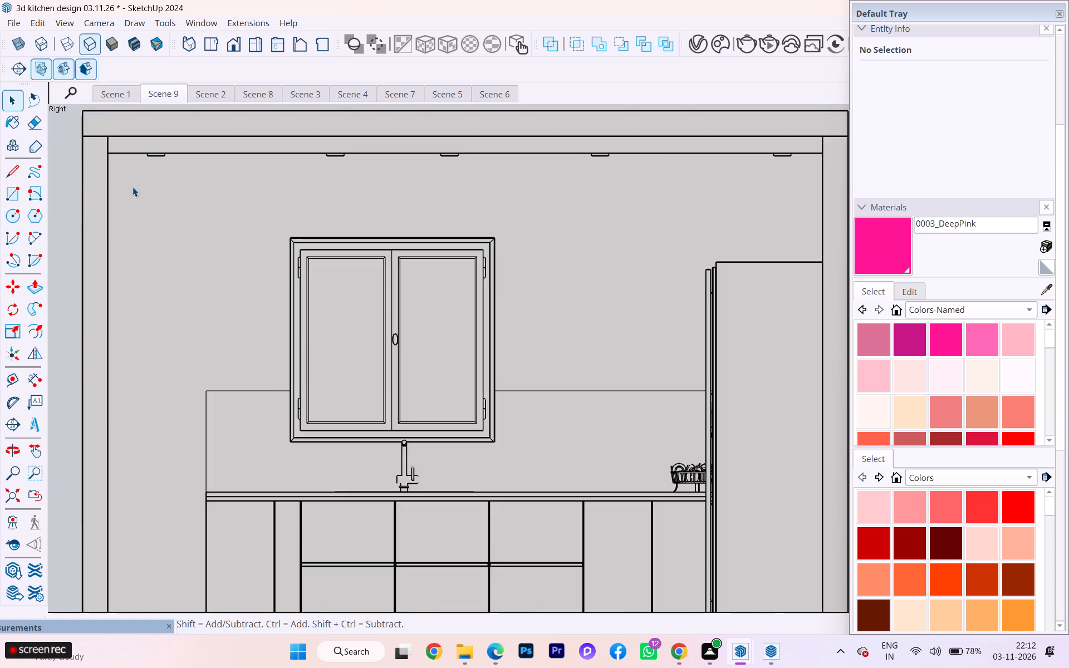
{"action": "scroll", "coordinate": [133, 187], "scroll_direction": "down", "scroll_amount": 1}
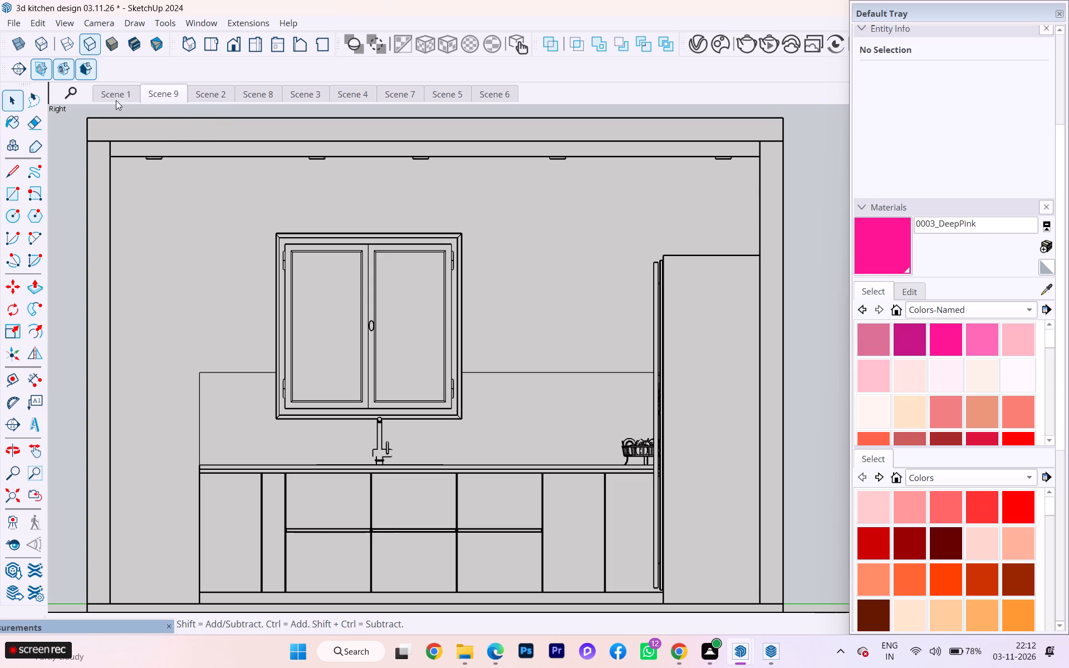
Try the Shaded With Textures face style on the elevation, then settle on Monochrome.
{"action": "left_click", "coordinate": [46, 73]}
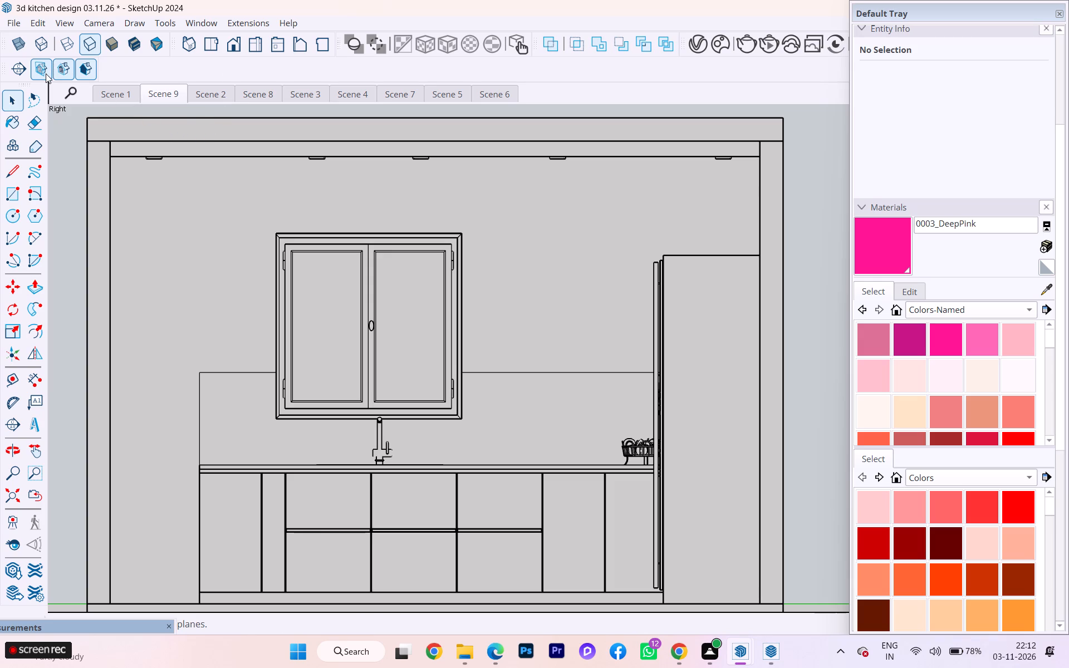
{"action": "left_click", "coordinate": [47, 64]}
{"action": "left_click", "coordinate": [125, 42]}
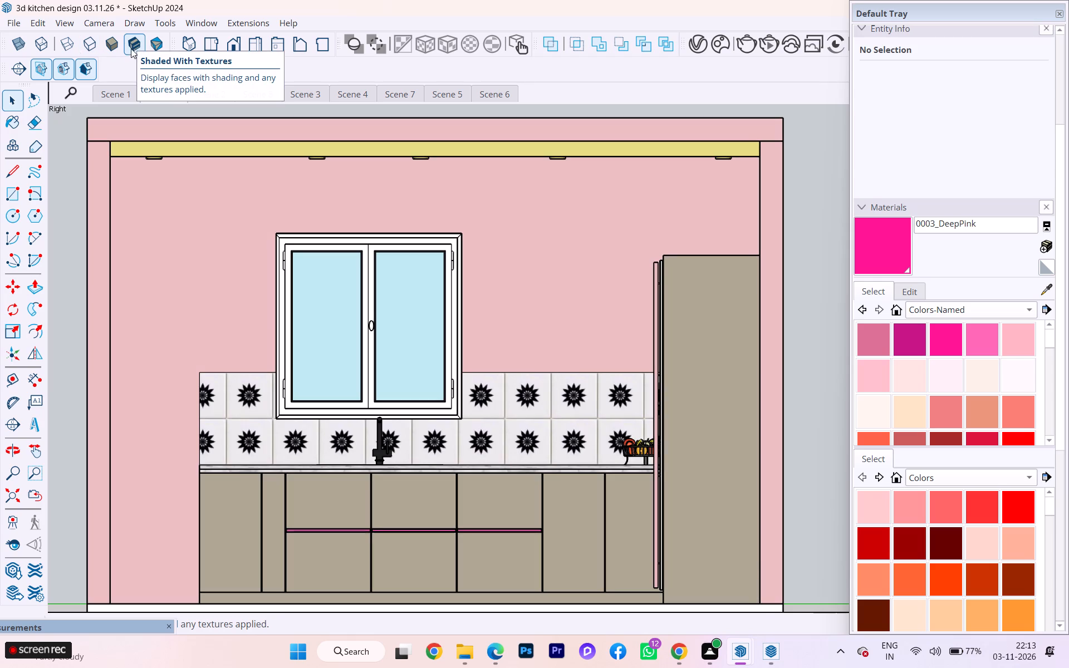
{"action": "left_click", "coordinate": [151, 46]}
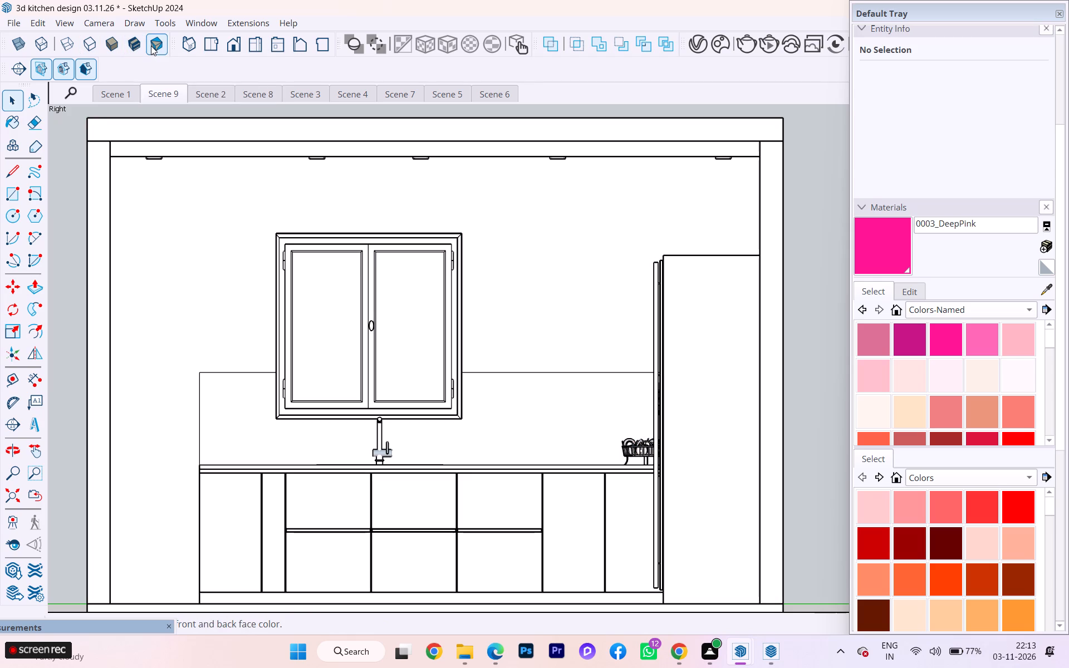
Update Scene 9 with the monochrome parallel elevation, saving the style changes as a new style.
{"action": "right_click", "coordinate": [160, 96]}
{"action": "left_click", "coordinate": [185, 155]}
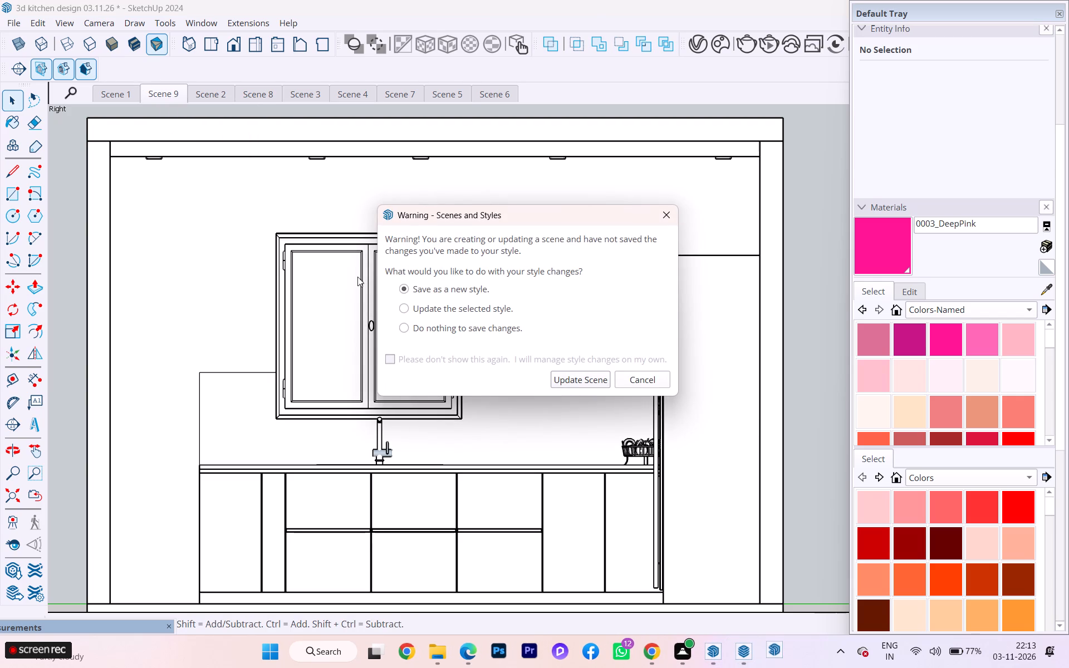
{"action": "left_click", "coordinate": [594, 382]}
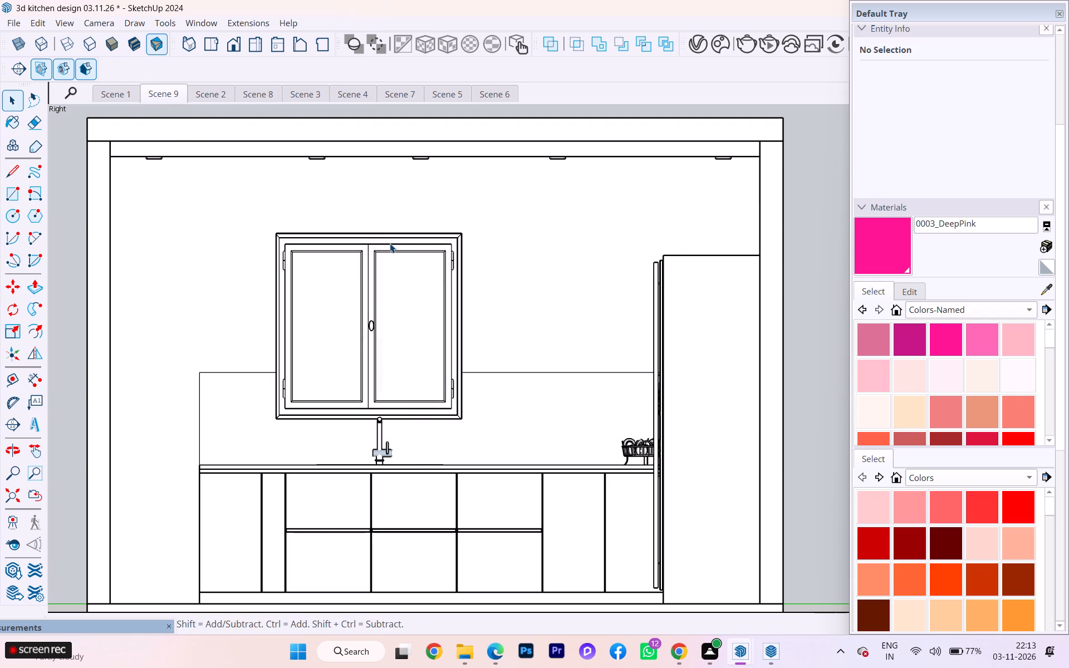
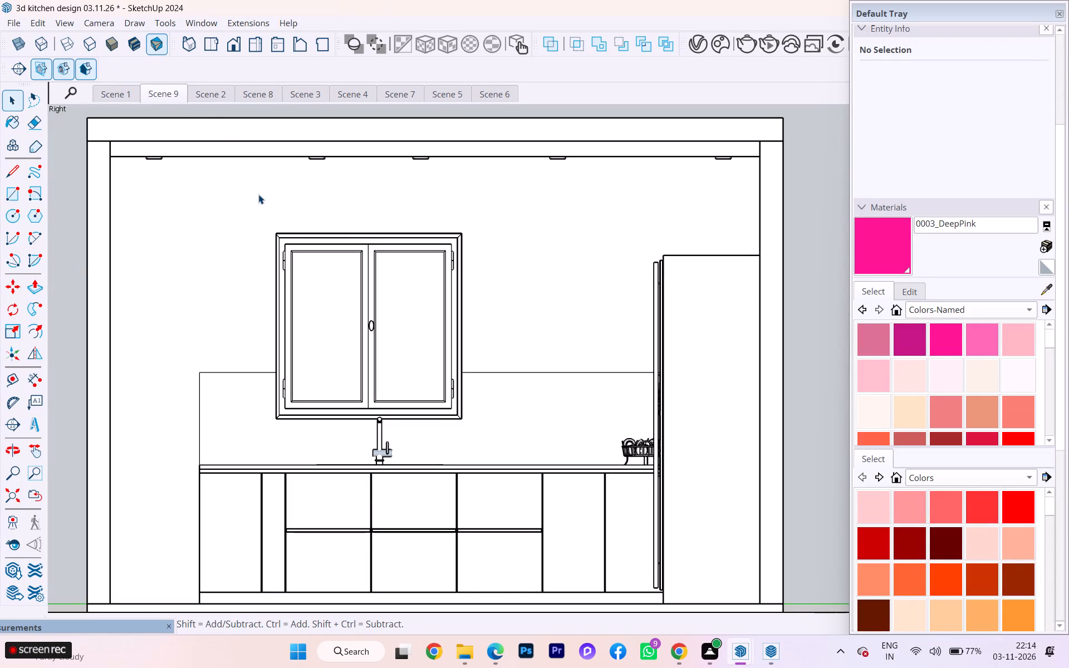
Recall Scenes 2, 8 and 1 in turn to compare their saved views.
{"action": "left_click", "coordinate": [228, 94]}
{"action": "left_click", "coordinate": [212, 99]}
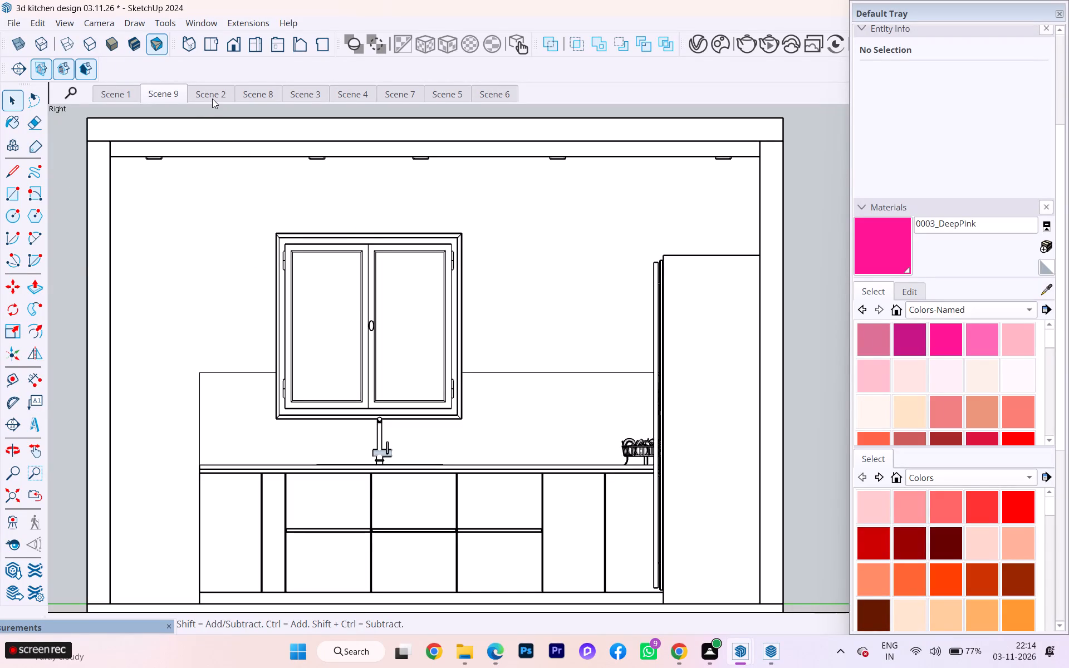
{"action": "double_click", "coordinate": [214, 94]}
{"action": "left_click", "coordinate": [193, 89]}
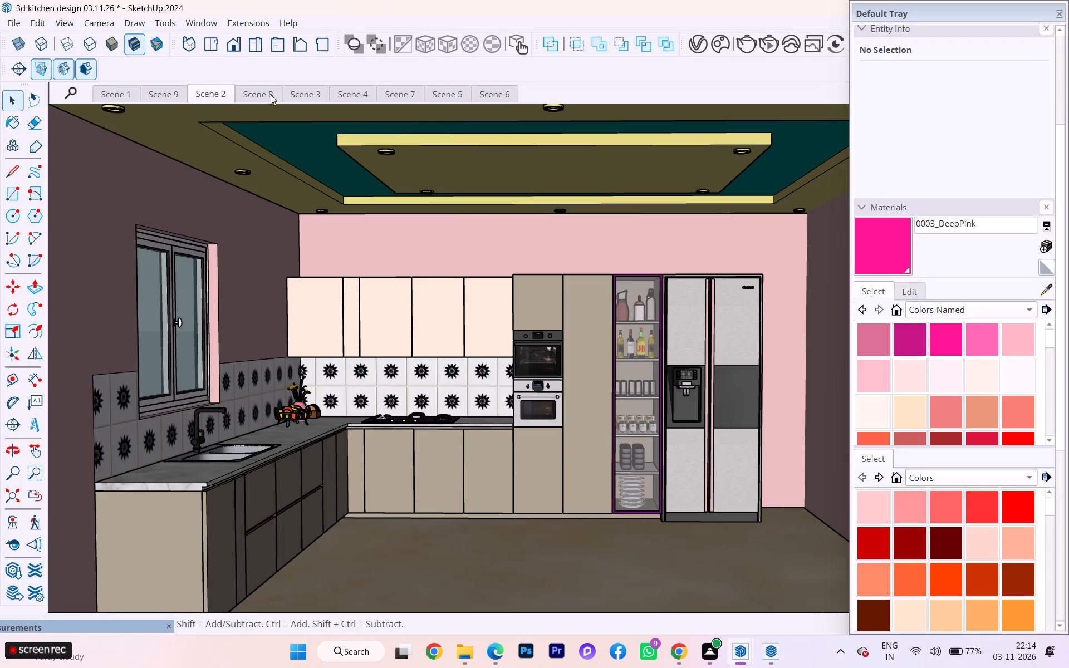
{"action": "left_click", "coordinate": [271, 95]}
{"action": "left_click", "coordinate": [123, 92]}
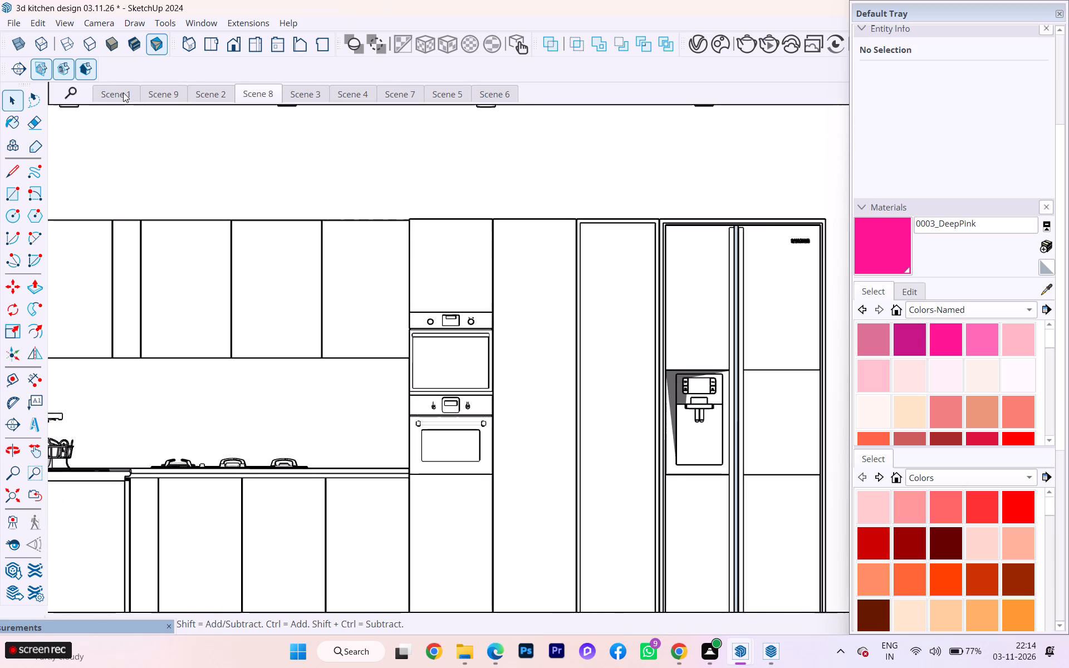
{"action": "left_click", "coordinate": [122, 96]}
{"action": "double_click", "coordinate": [111, 98]}
{"action": "left_click", "coordinate": [114, 89]}
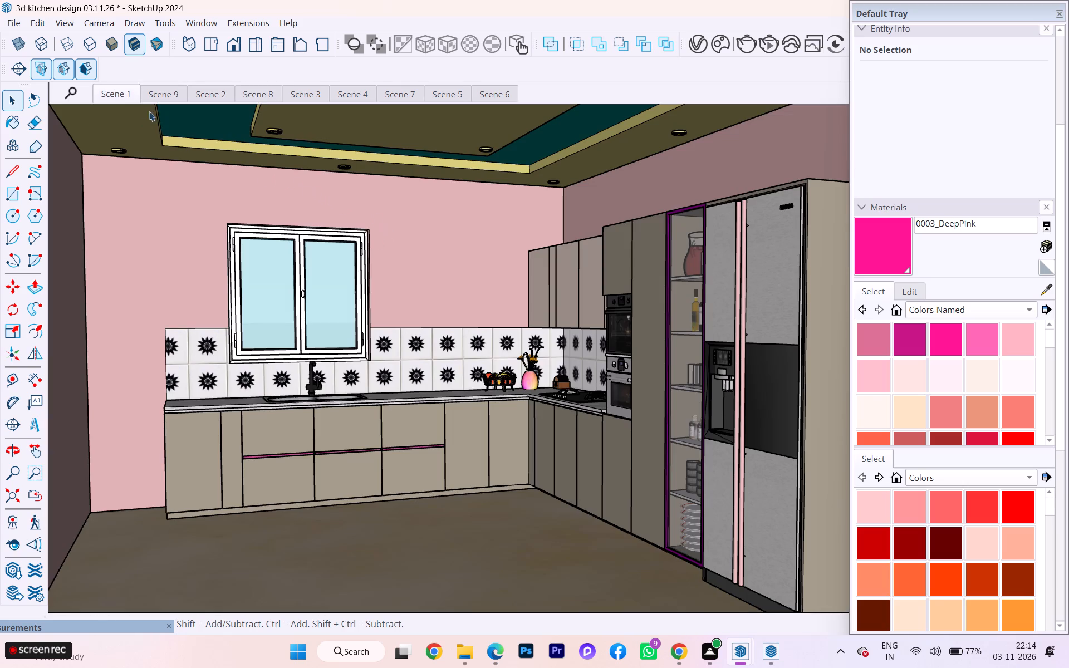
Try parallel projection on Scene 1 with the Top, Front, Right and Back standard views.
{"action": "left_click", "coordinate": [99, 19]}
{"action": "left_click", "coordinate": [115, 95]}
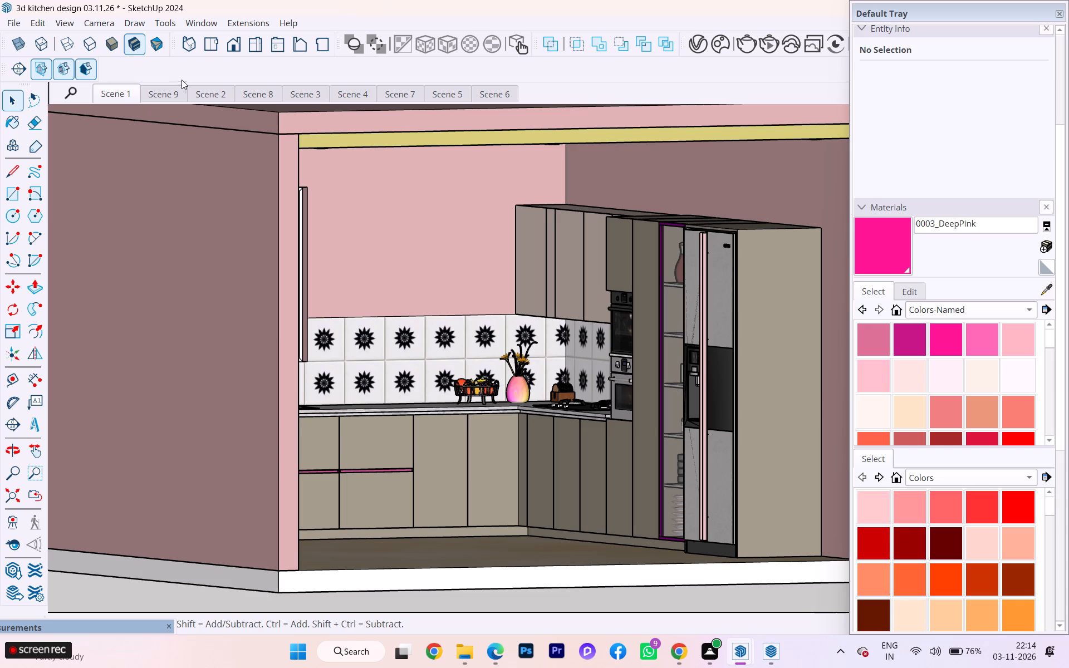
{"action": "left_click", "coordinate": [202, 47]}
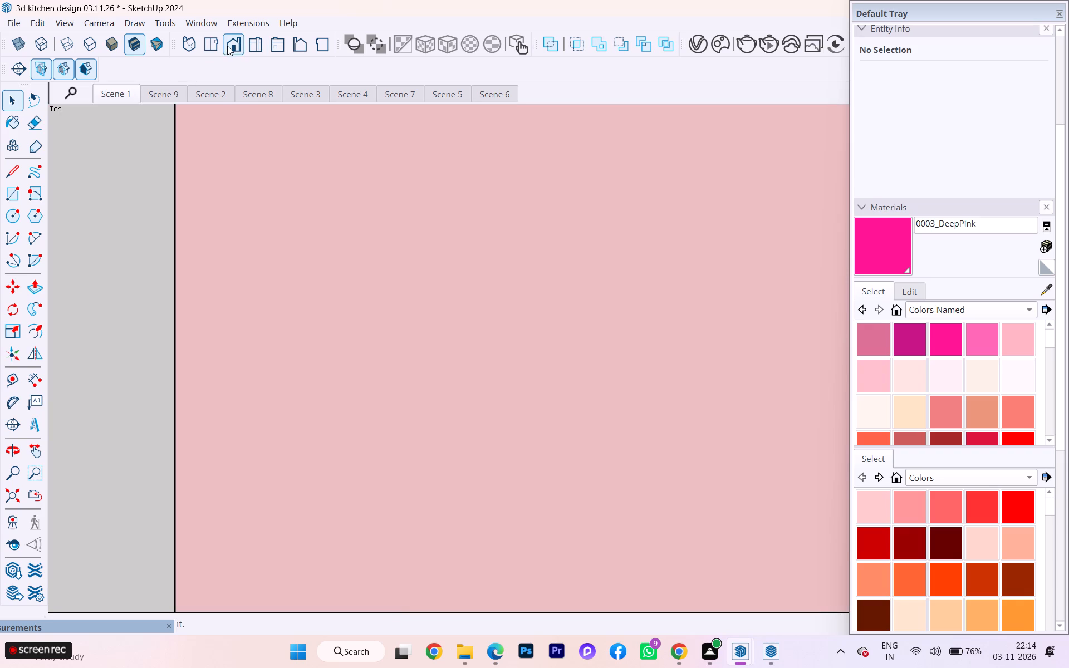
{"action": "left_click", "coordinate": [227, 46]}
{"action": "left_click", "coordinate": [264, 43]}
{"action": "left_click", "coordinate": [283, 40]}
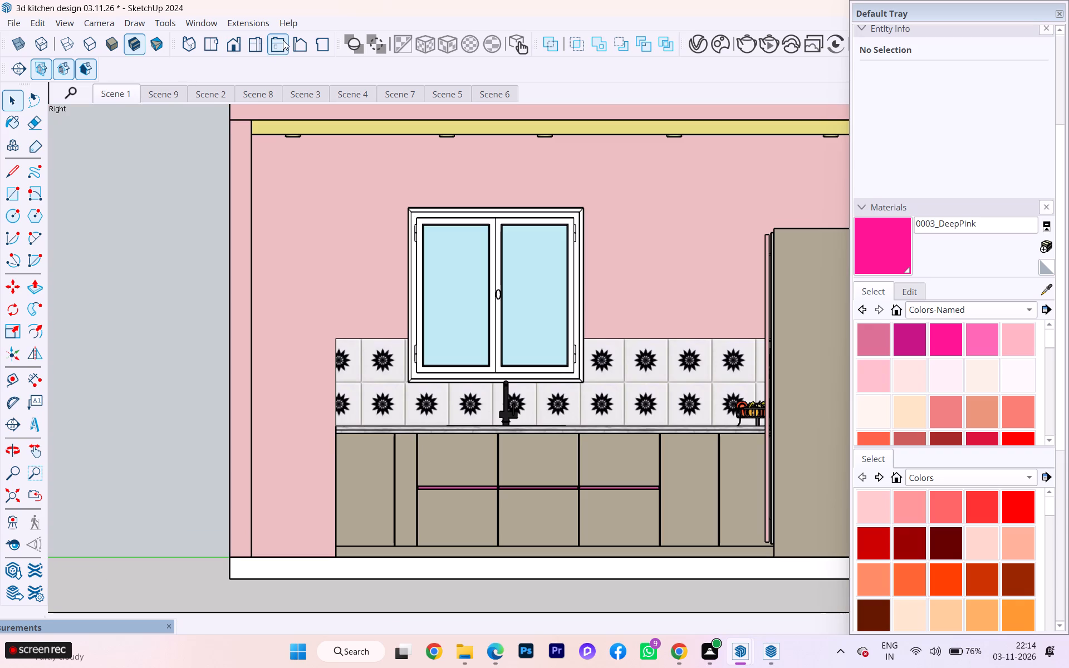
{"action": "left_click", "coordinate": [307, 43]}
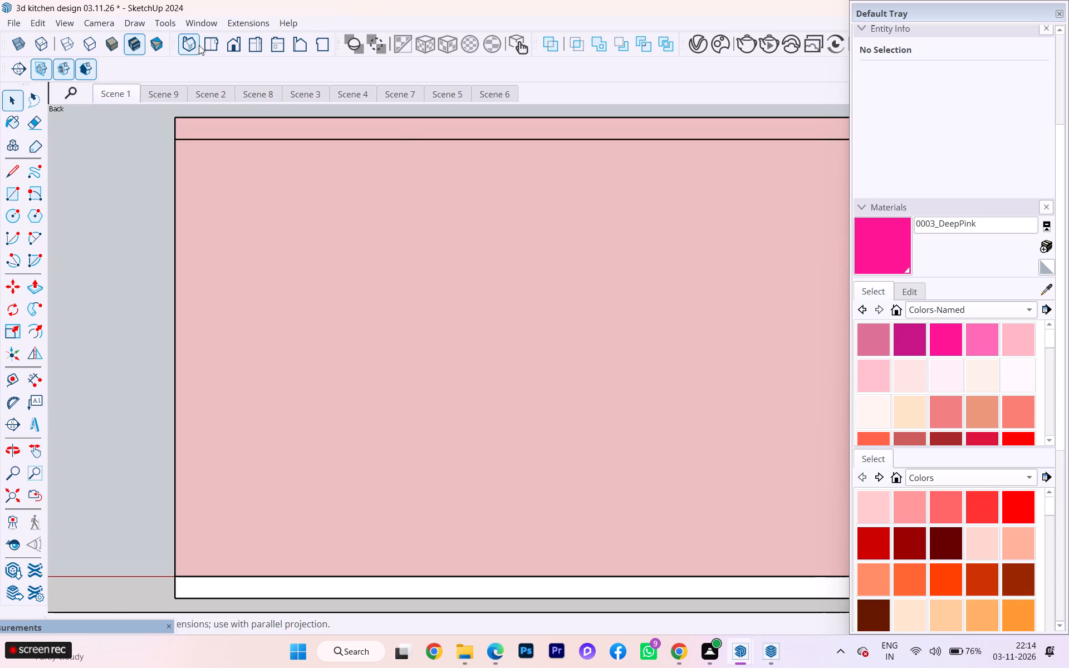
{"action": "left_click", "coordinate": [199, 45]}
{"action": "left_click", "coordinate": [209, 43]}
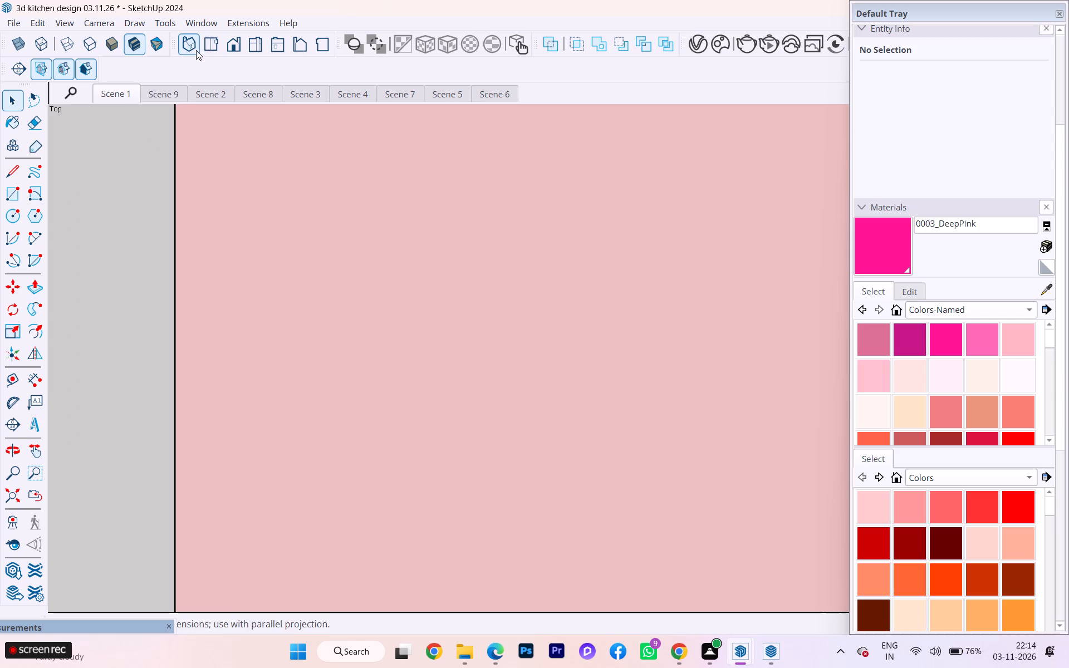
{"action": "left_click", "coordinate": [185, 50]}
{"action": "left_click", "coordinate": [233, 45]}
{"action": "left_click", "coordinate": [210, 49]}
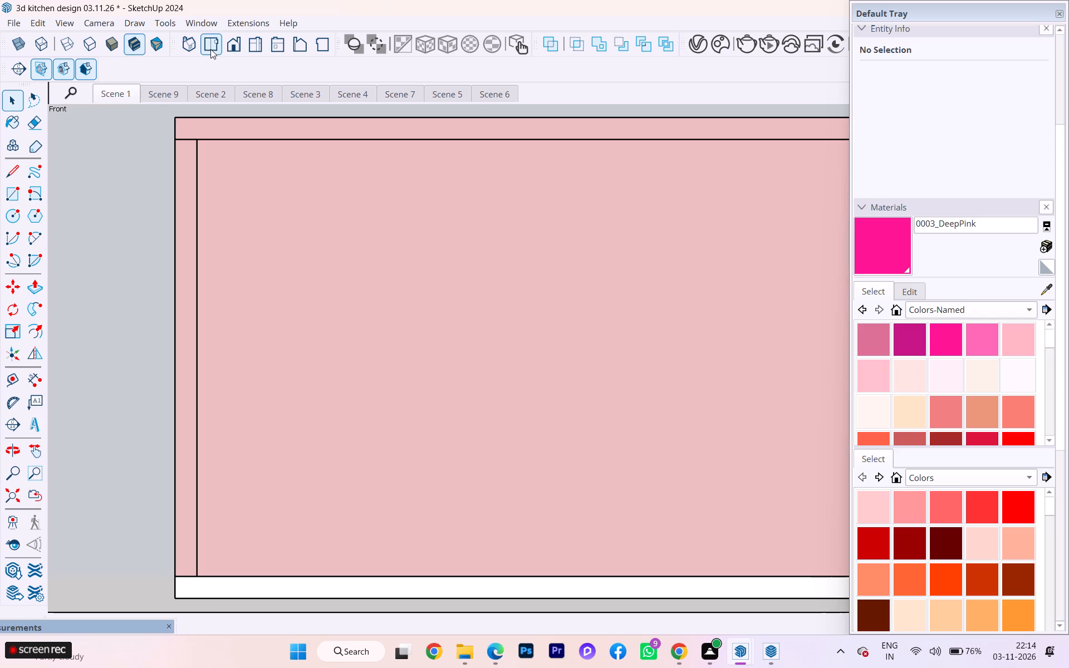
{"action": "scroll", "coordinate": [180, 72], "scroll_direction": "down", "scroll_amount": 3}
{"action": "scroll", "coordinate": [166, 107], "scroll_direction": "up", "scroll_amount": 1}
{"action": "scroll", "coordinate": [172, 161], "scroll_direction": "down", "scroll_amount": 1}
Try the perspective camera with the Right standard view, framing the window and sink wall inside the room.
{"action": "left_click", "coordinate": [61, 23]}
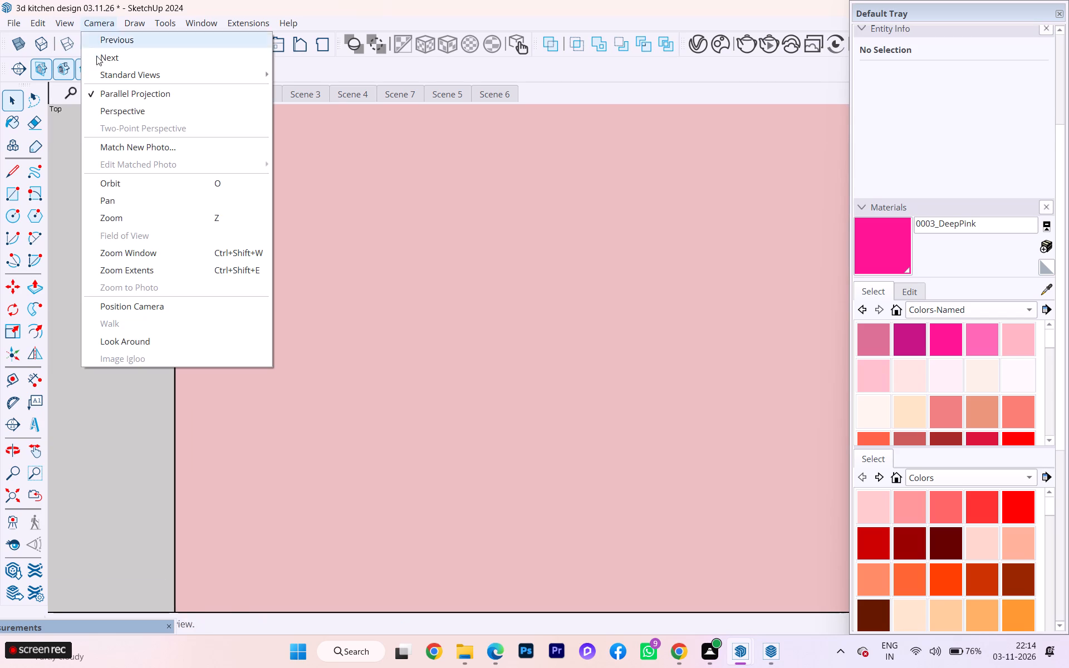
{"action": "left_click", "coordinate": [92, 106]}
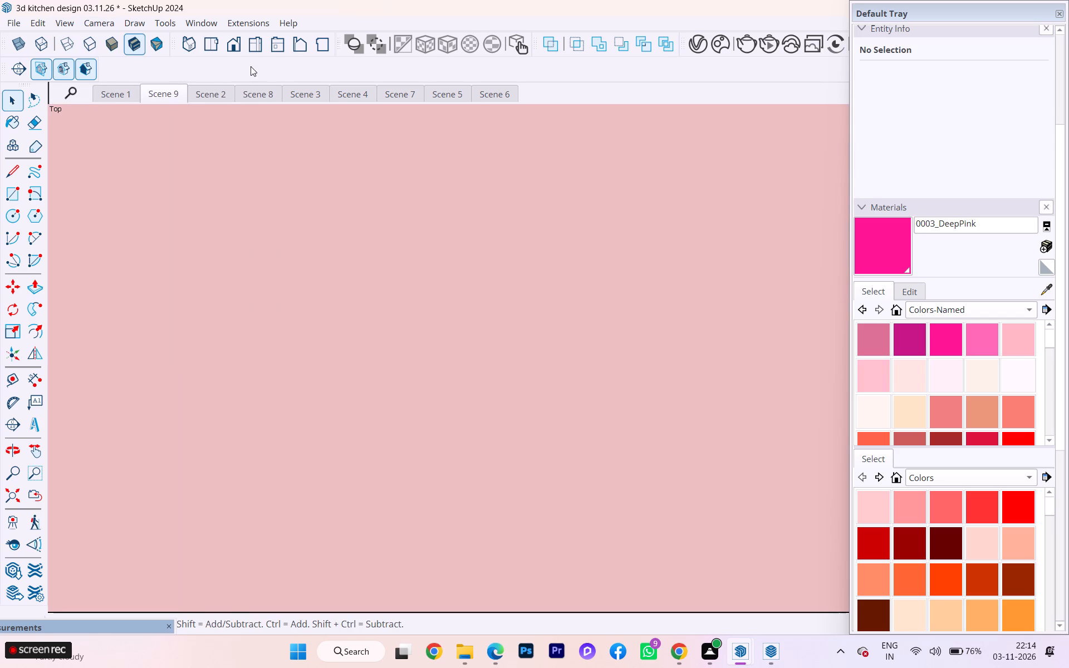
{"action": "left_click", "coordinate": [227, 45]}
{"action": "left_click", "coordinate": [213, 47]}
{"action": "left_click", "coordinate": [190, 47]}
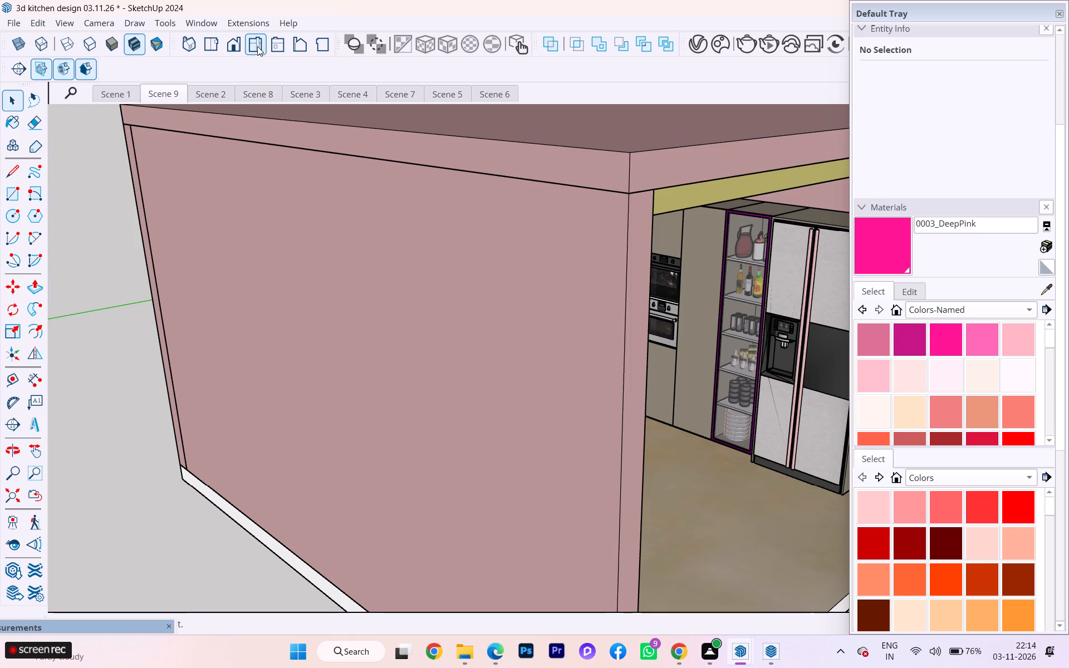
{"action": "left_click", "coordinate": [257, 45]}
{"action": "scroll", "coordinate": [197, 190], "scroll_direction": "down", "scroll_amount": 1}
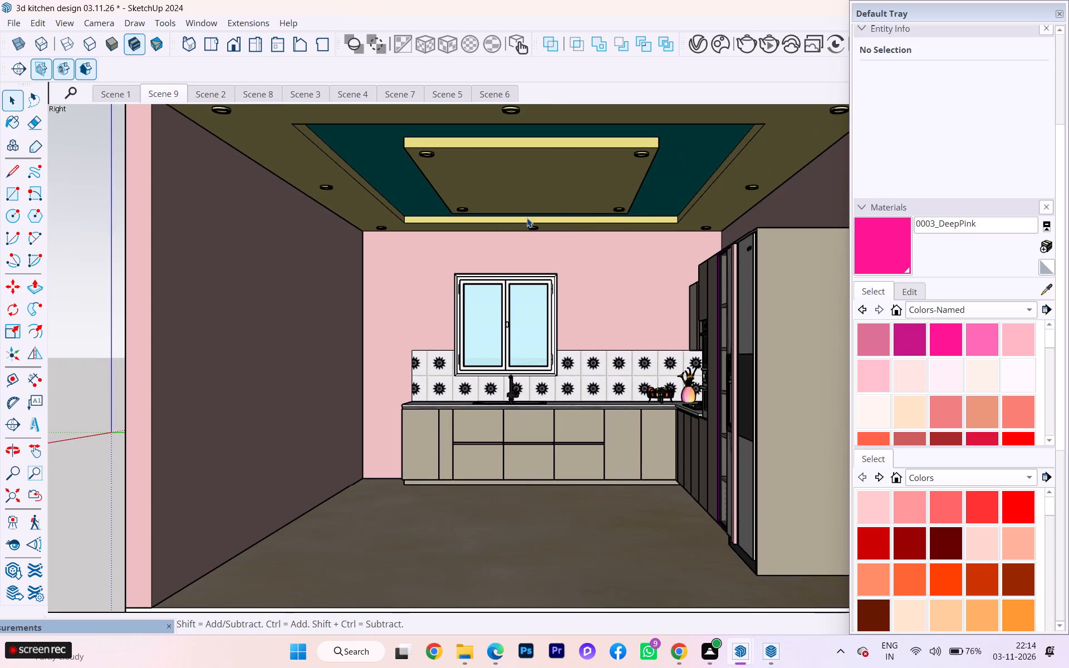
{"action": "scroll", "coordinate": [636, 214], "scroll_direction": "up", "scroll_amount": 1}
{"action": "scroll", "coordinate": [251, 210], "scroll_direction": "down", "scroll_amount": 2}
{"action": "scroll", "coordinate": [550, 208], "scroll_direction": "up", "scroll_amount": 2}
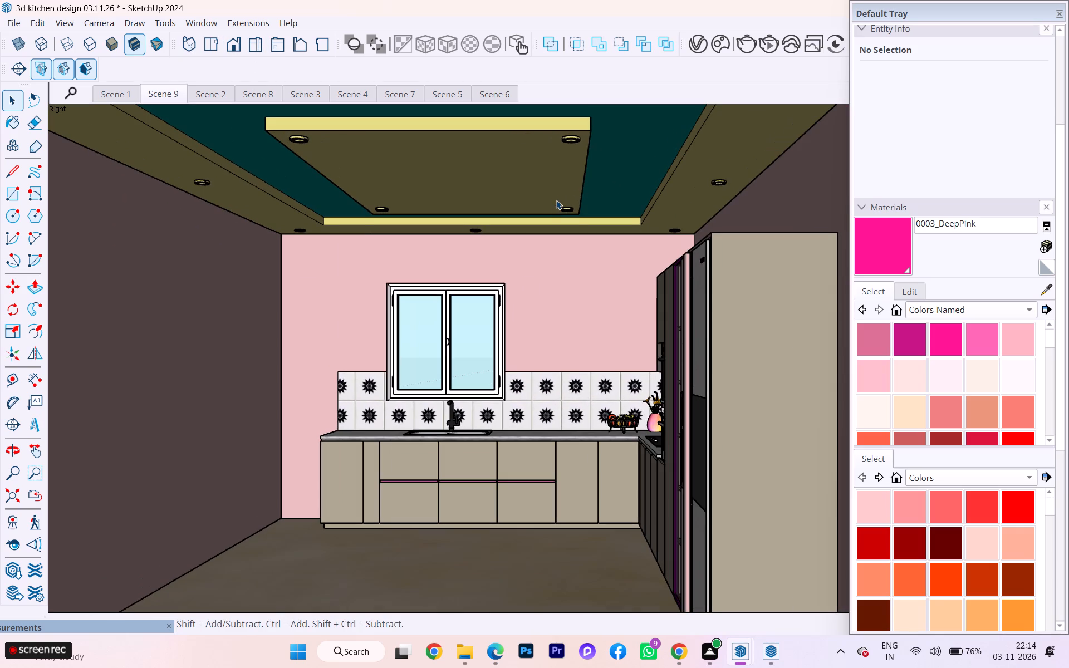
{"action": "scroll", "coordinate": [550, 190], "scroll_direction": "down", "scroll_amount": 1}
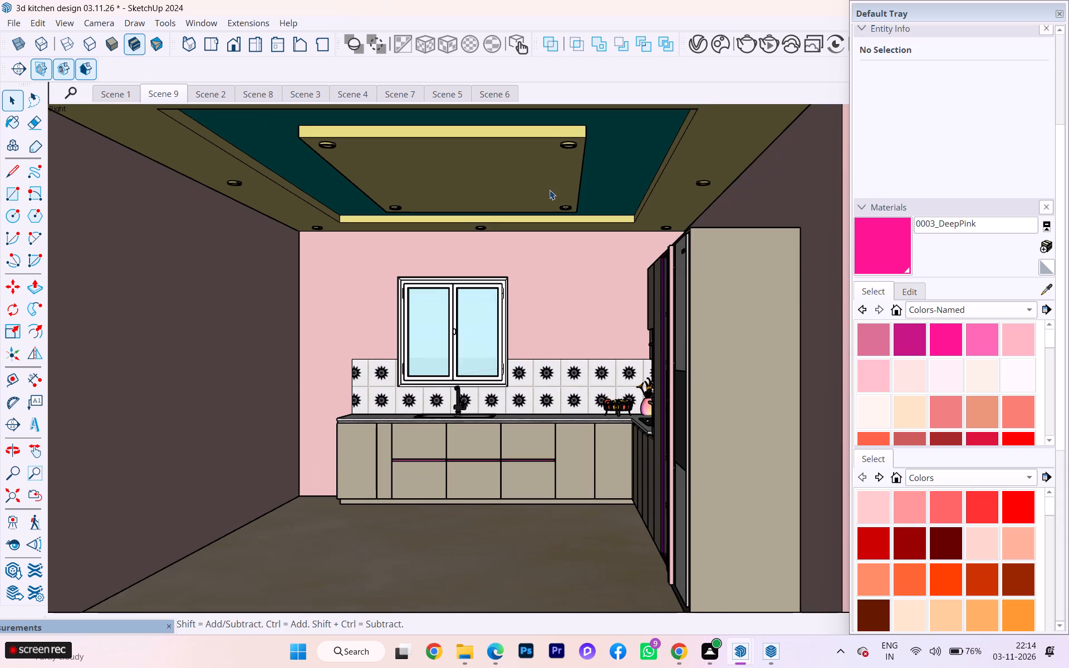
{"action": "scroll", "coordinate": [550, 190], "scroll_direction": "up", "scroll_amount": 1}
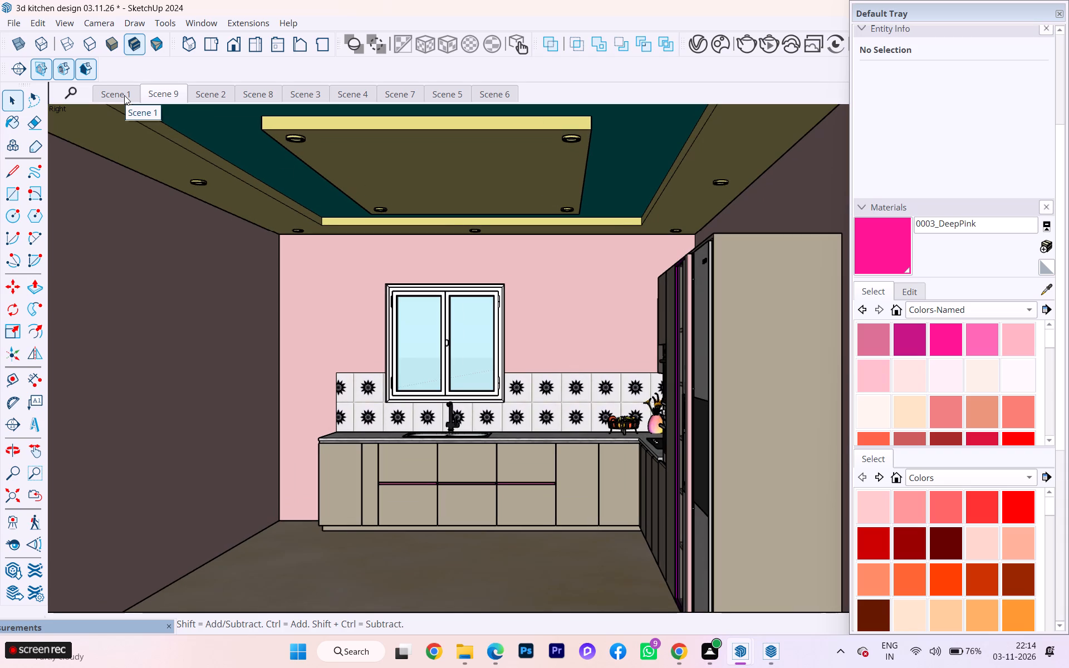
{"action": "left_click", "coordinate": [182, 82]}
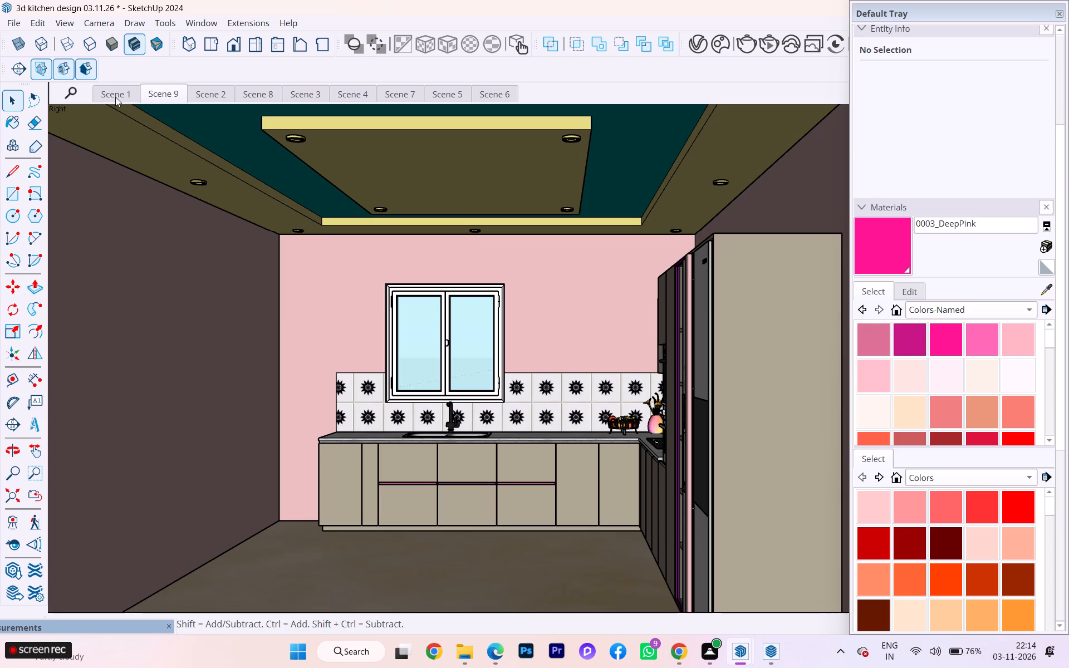
Recall Scene 1, reframe it as a perspective from the Right view facing the window wall, orbited slightly, and update the scene.
{"action": "left_click", "coordinate": [115, 97]}
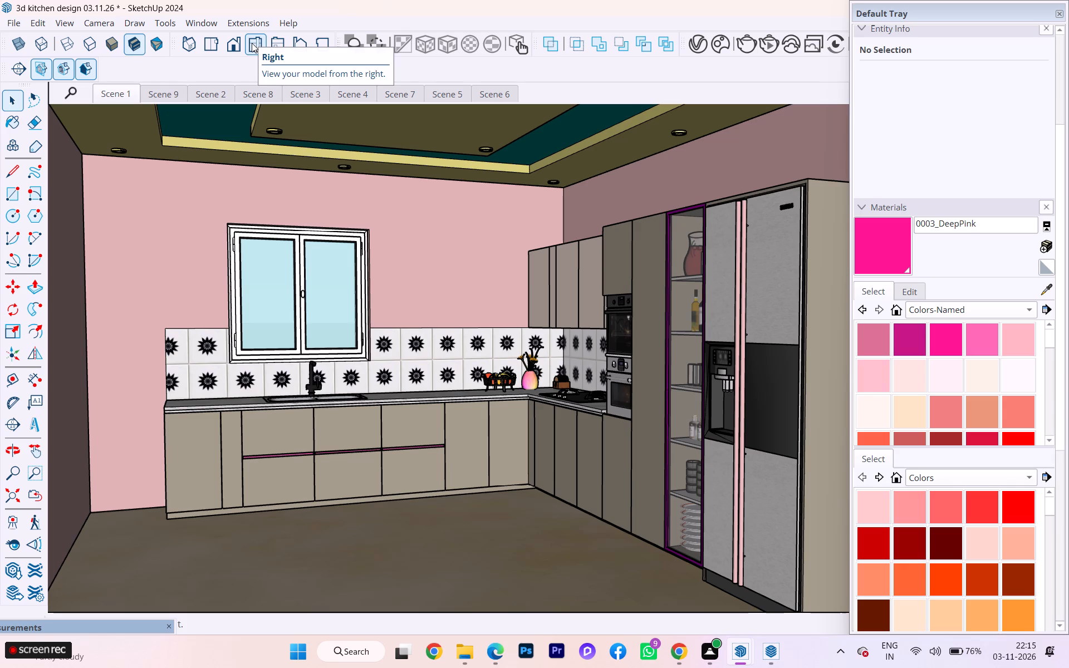
{"action": "left_click", "coordinate": [249, 42]}
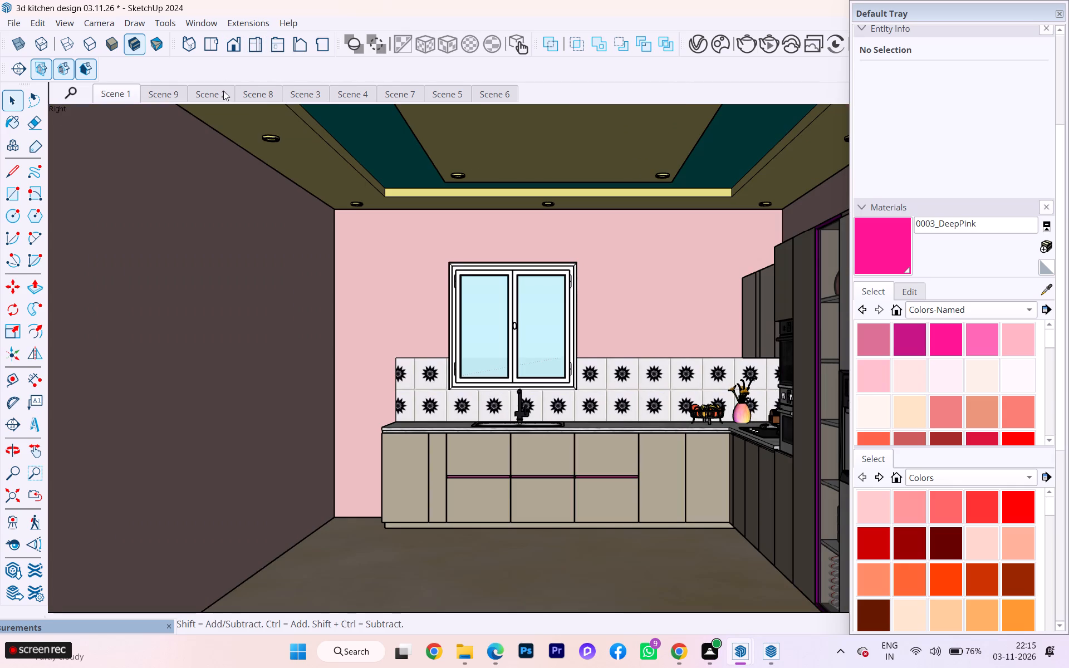
{"action": "scroll", "coordinate": [214, 132], "scroll_direction": "down", "scroll_amount": 1}
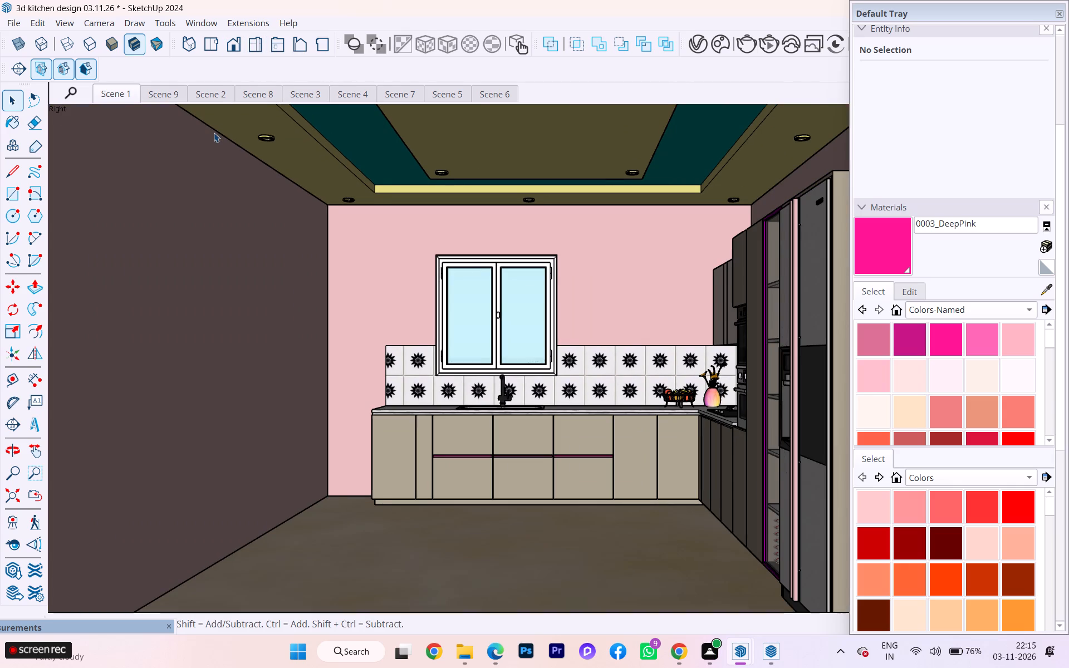
{"action": "scroll", "coordinate": [214, 132], "scroll_direction": "down", "scroll_amount": 2}
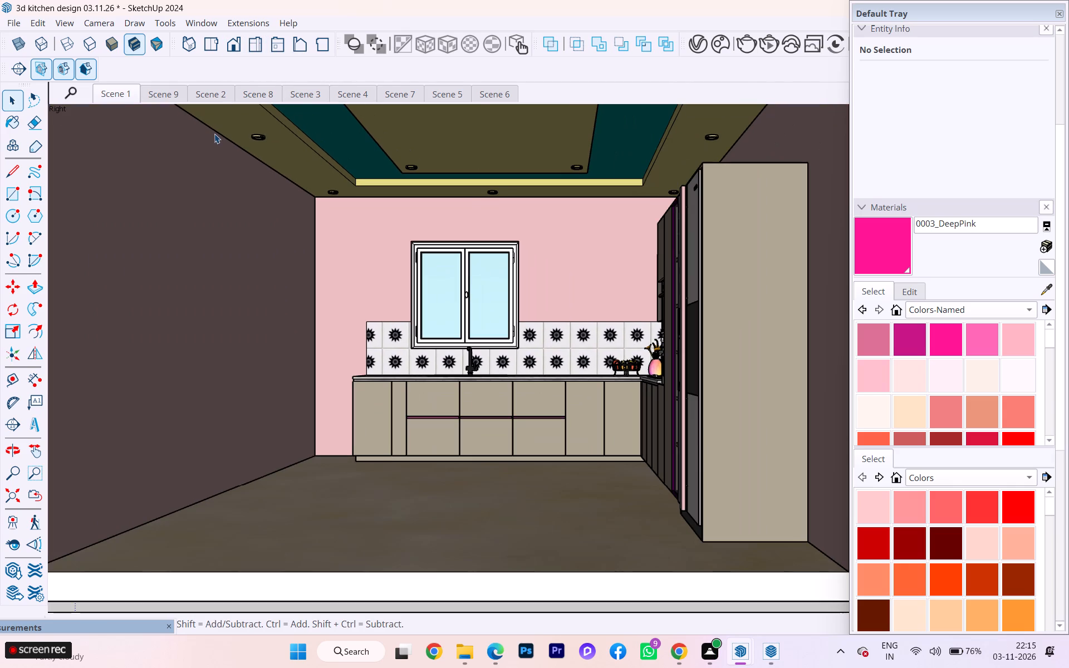
{"action": "middle_click_drag", "start_coordinate": [216, 136], "coordinate": [244, 166]}
{"action": "scroll", "coordinate": [241, 162], "scroll_direction": "down", "scroll_amount": 1}
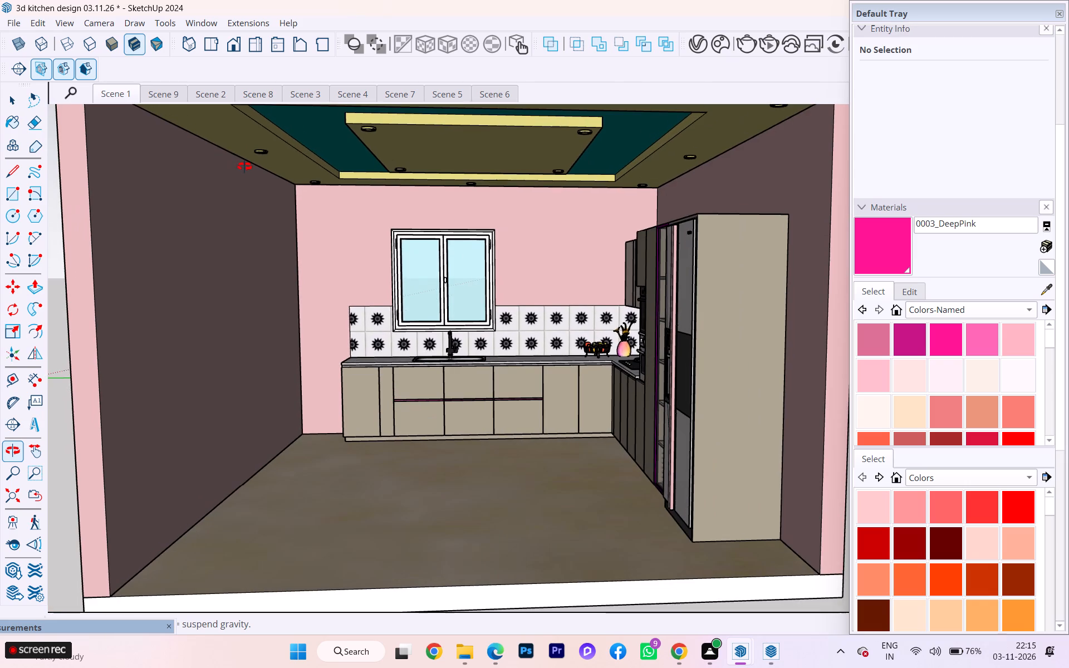
{"action": "middle_click_drag", "start_coordinate": [244, 166], "coordinate": [244, 166]}
{"action": "scroll", "coordinate": [242, 163], "scroll_direction": "up", "scroll_amount": 1}
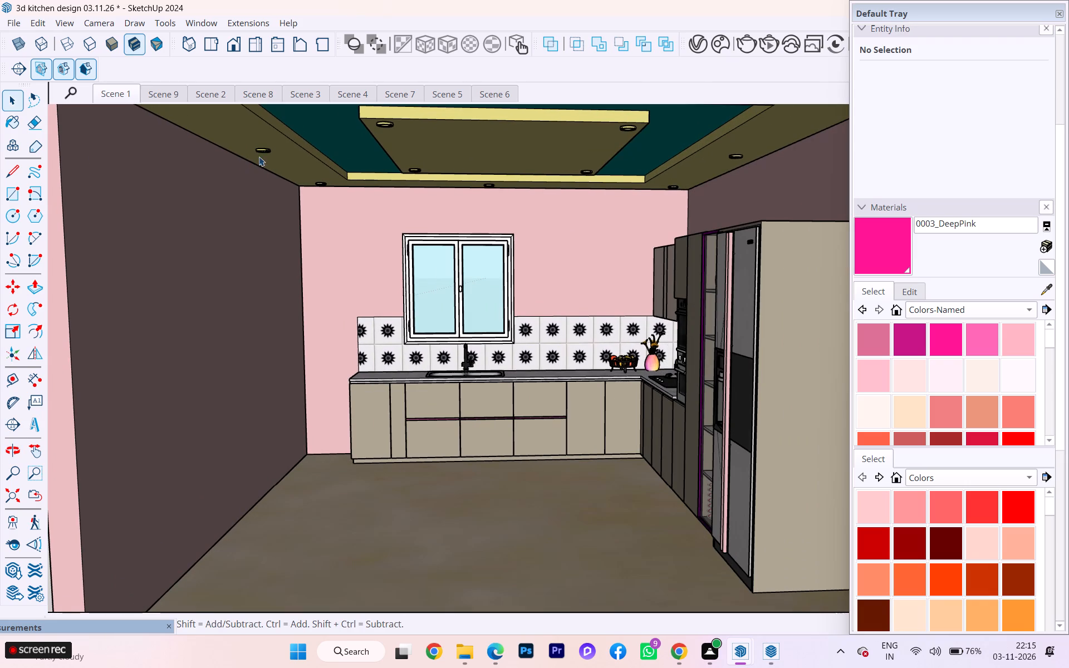
{"action": "scroll", "coordinate": [246, 161], "scroll_direction": "up", "scroll_amount": 1}
{"action": "scroll", "coordinate": [229, 163], "scroll_direction": "down", "scroll_amount": 1}
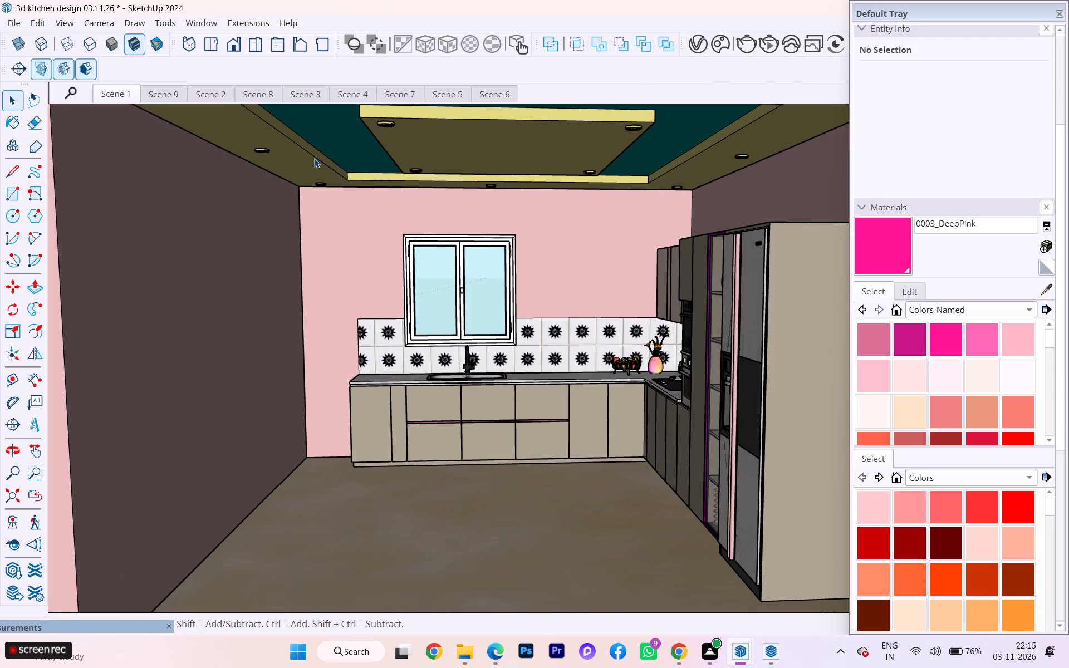
{"action": "scroll", "coordinate": [308, 156], "scroll_direction": "up", "scroll_amount": 1}
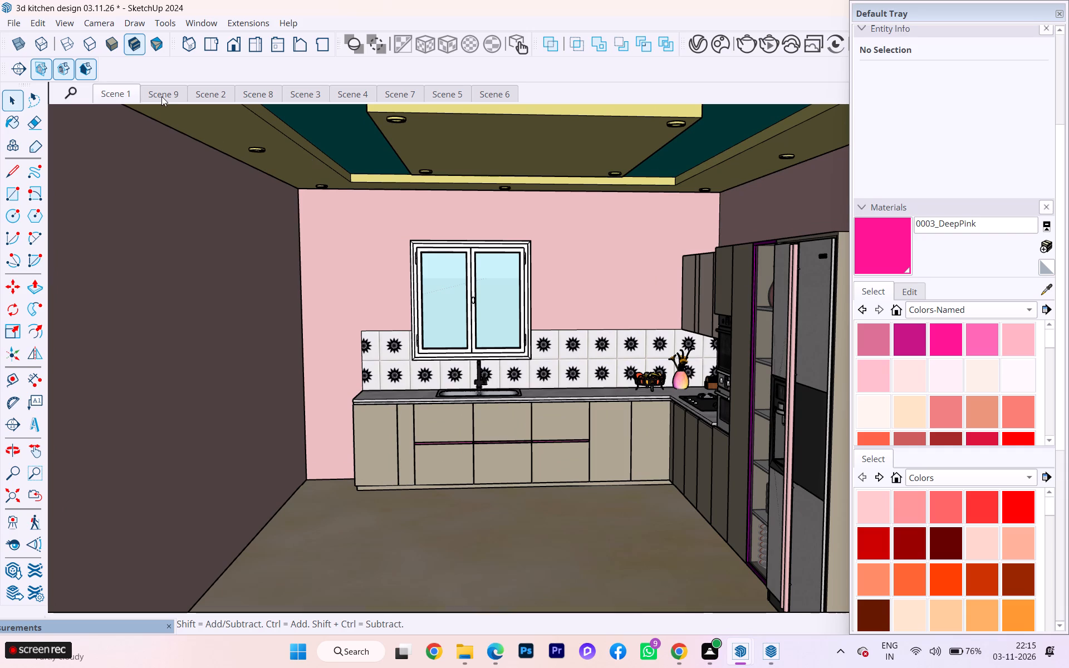
{"action": "right_click", "coordinate": [121, 94]}
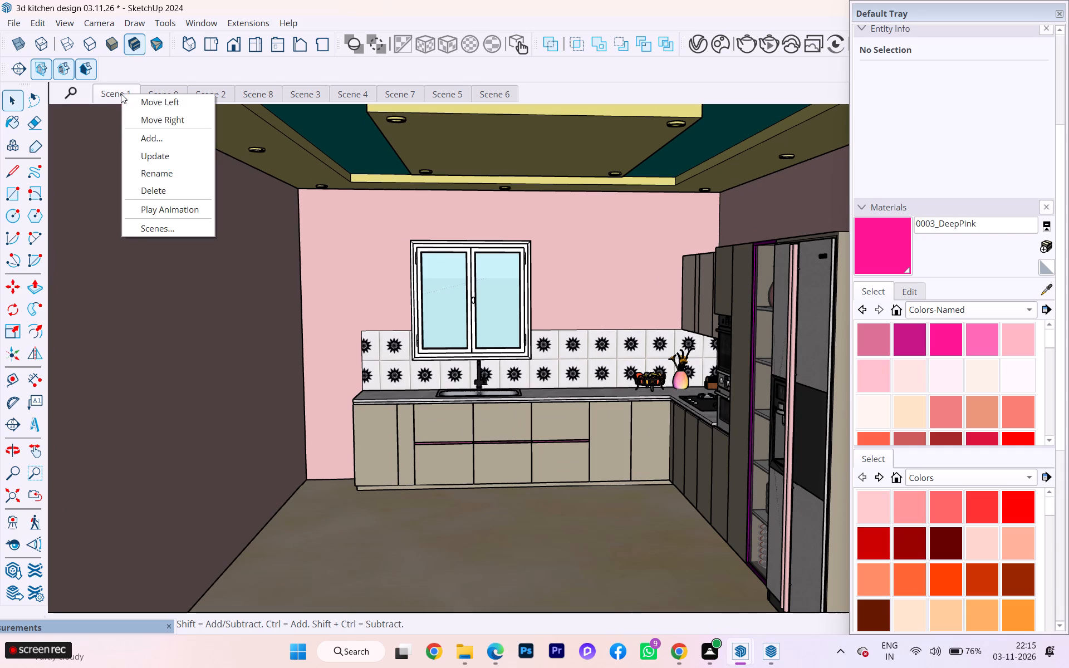
{"action": "left_click", "coordinate": [161, 151]}
Review the saved views of Scenes 9, 2 and 8.
{"action": "left_click", "coordinate": [168, 99]}
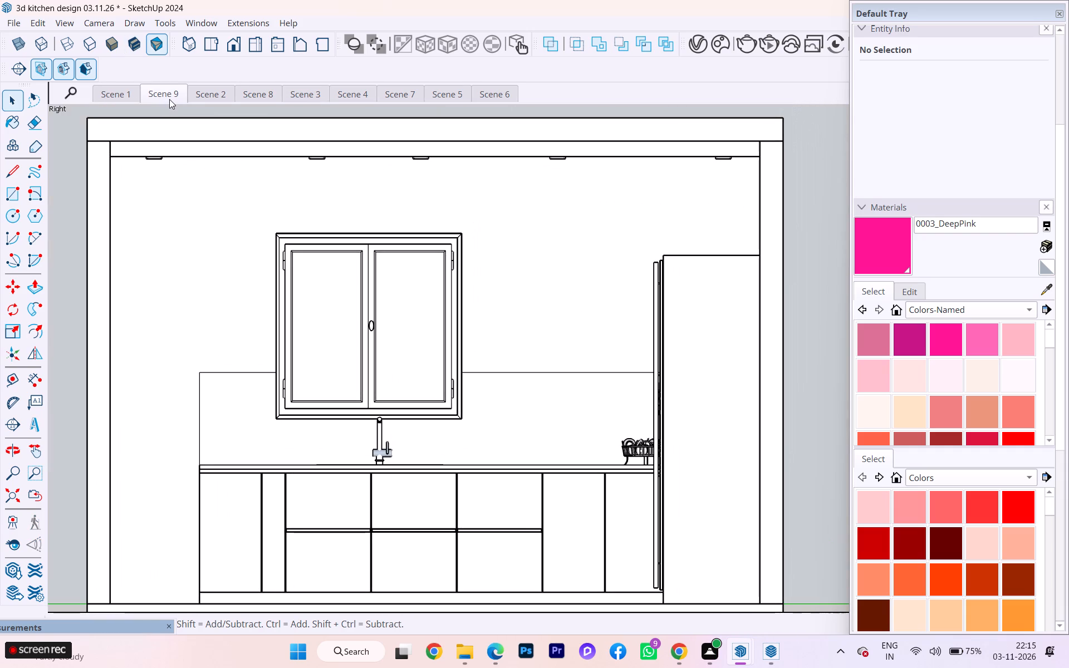
{"action": "left_click", "coordinate": [202, 95]}
{"action": "left_click", "coordinate": [212, 95]}
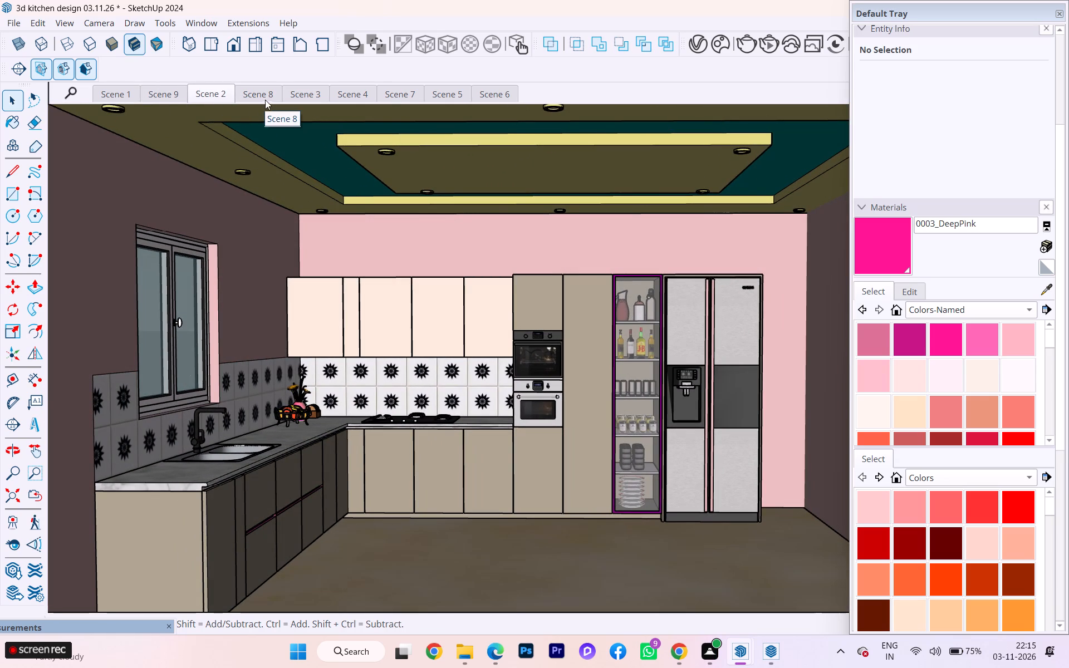
{"action": "left_click", "coordinate": [263, 91]}
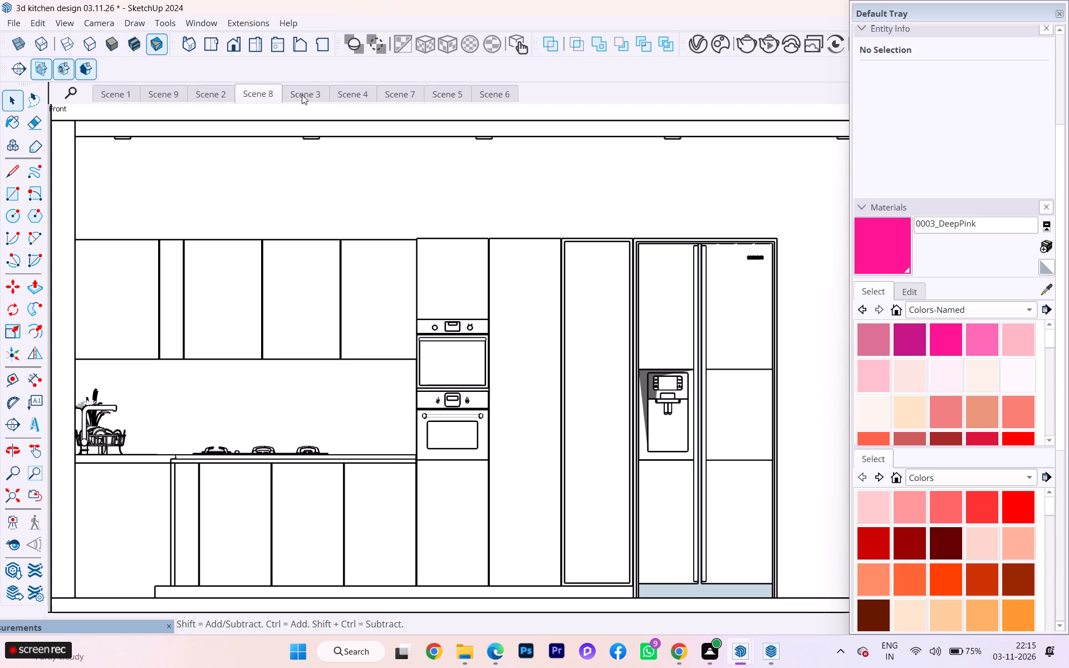
Recall Scene 3 and hide the front wall that covers its cabinet and fridge elevation.
{"action": "left_click", "coordinate": [302, 91]}
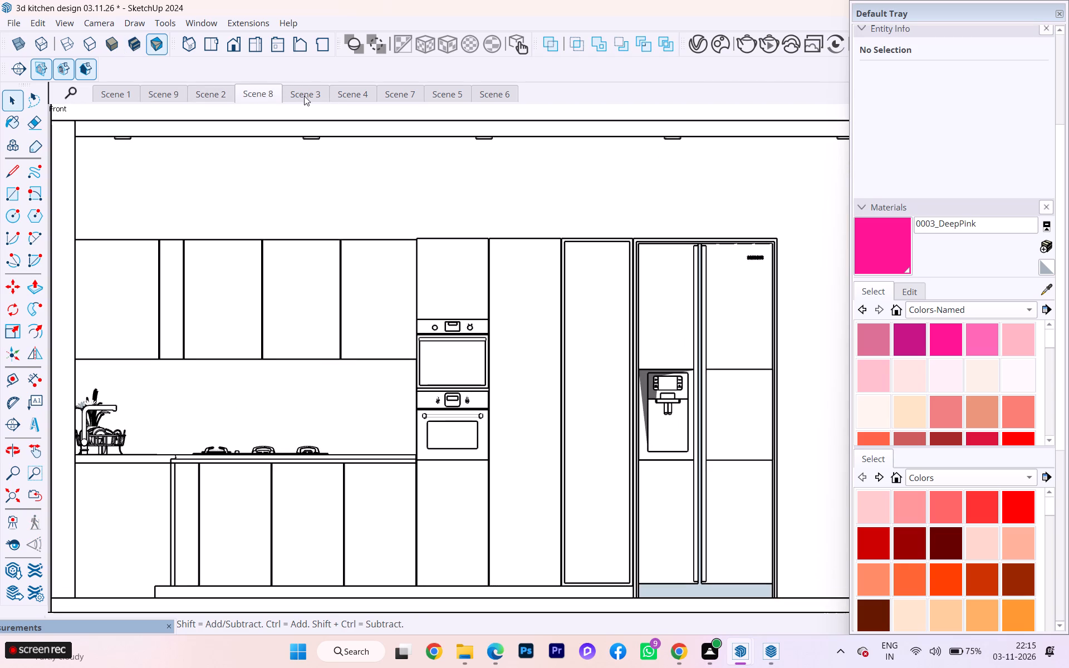
{"action": "left_click", "coordinate": [304, 96]}
{"action": "double_click", "coordinate": [312, 92]}
{"action": "left_click", "coordinate": [303, 92]}
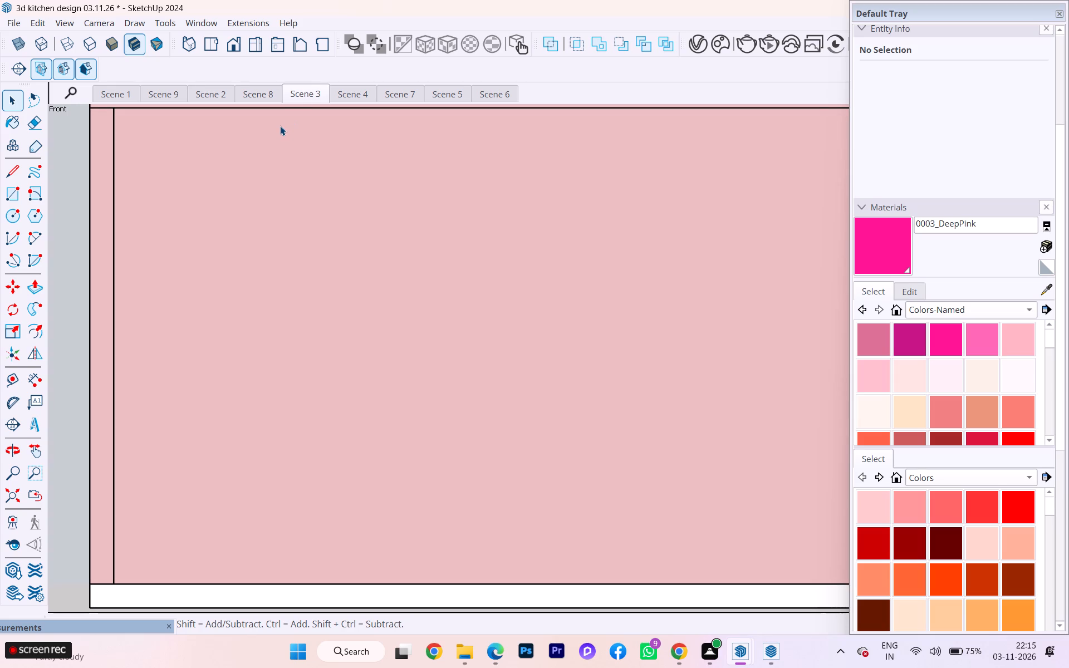
{"action": "left_click", "coordinate": [174, 206]}
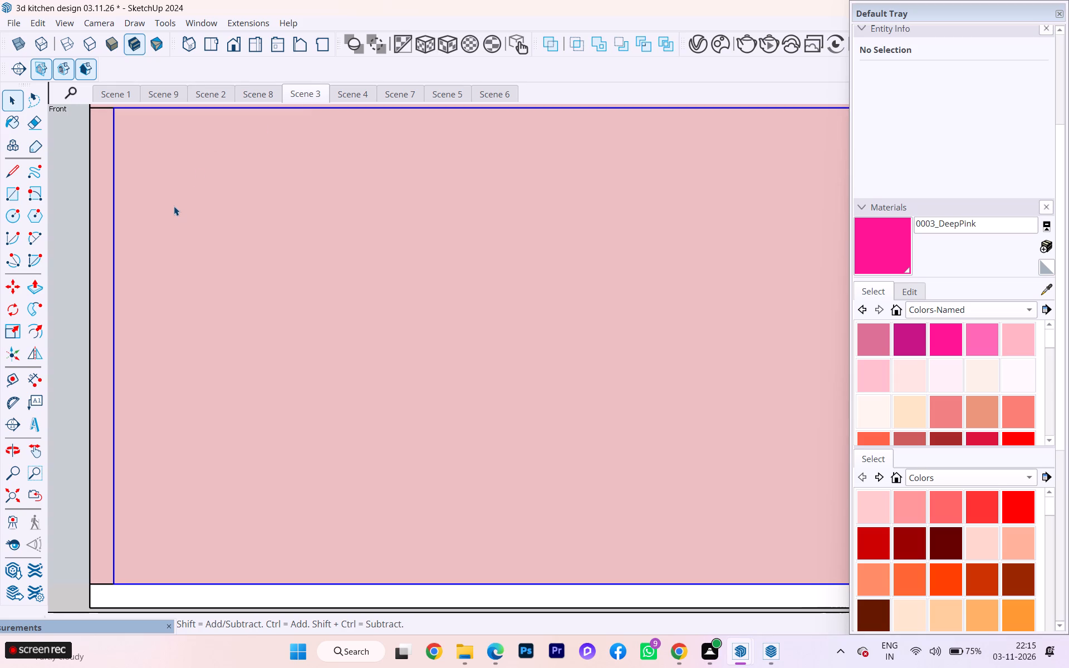
{"action": "right_click", "coordinate": [174, 206]}
{"action": "left_click", "coordinate": [217, 47]}
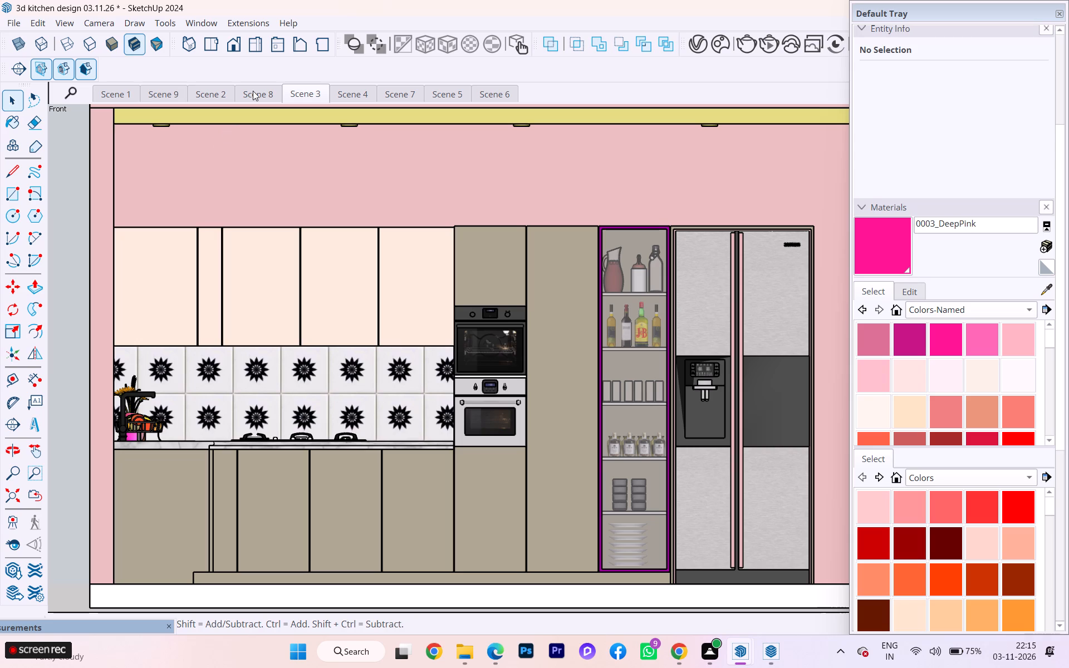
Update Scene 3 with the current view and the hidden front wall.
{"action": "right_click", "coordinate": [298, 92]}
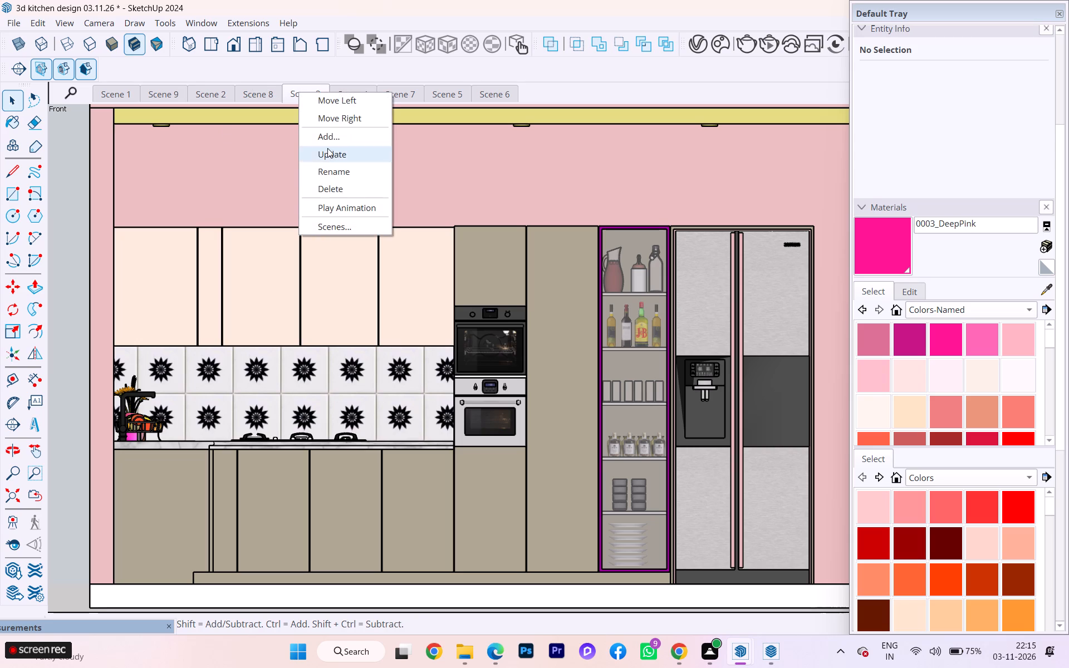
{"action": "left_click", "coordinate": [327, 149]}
Compare the front elevations saved in Scenes 3, 4, 7 and 8 for framing and display style.
{"action": "left_click", "coordinate": [364, 92]}
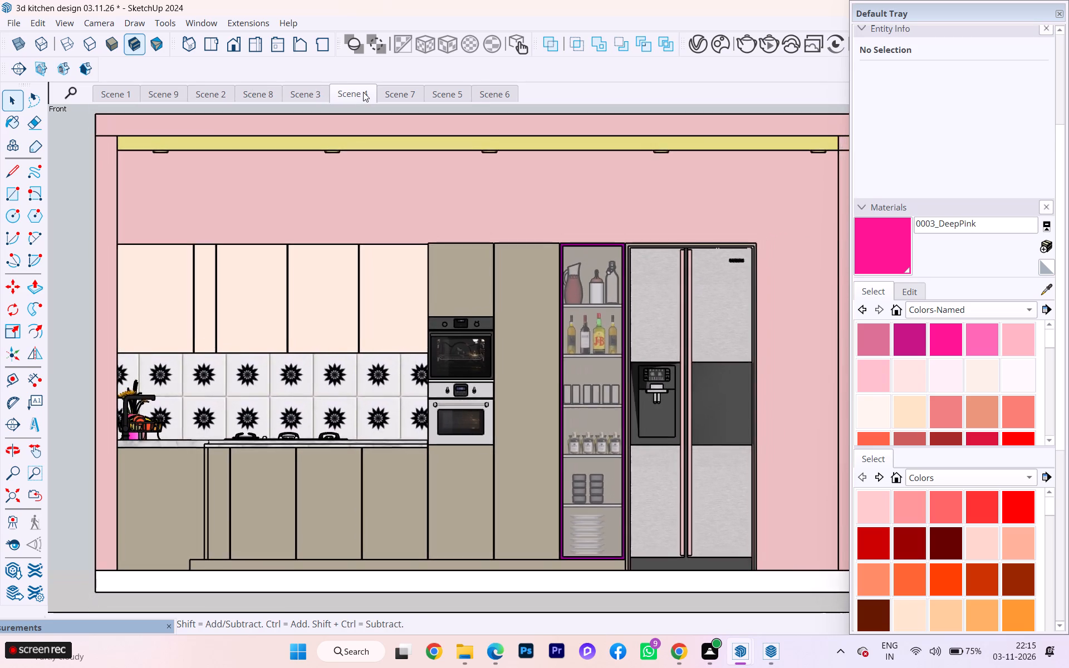
{"action": "left_click", "coordinate": [318, 99]}
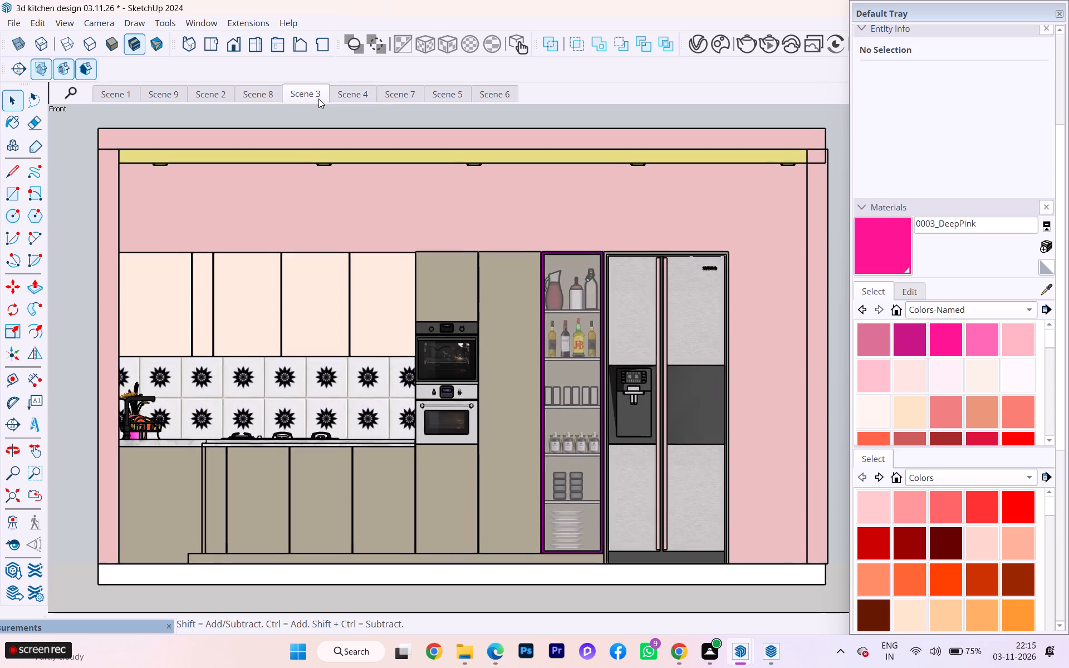
{"action": "left_click", "coordinate": [356, 96]}
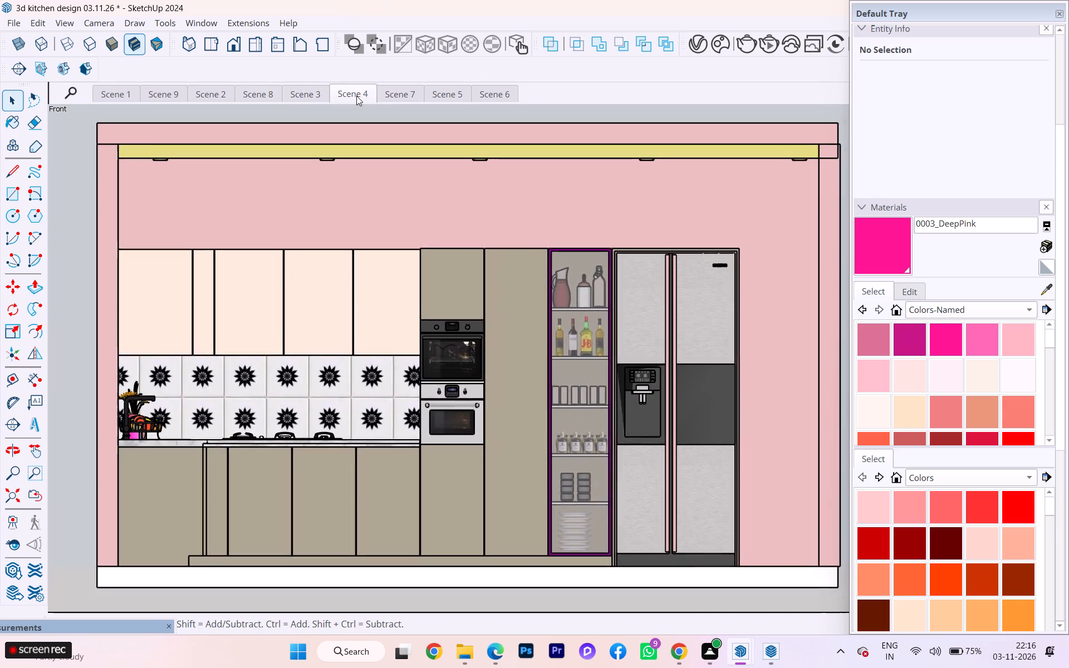
{"action": "left_click", "coordinate": [320, 97]}
{"action": "left_click", "coordinate": [350, 94]}
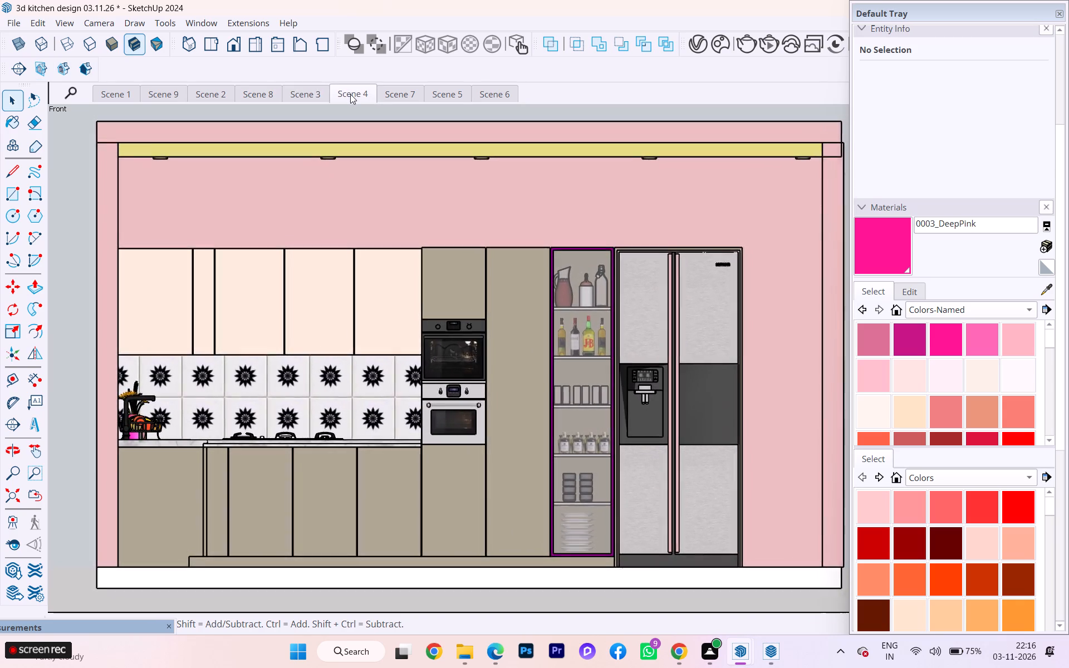
{"action": "left_click", "coordinate": [308, 92]}
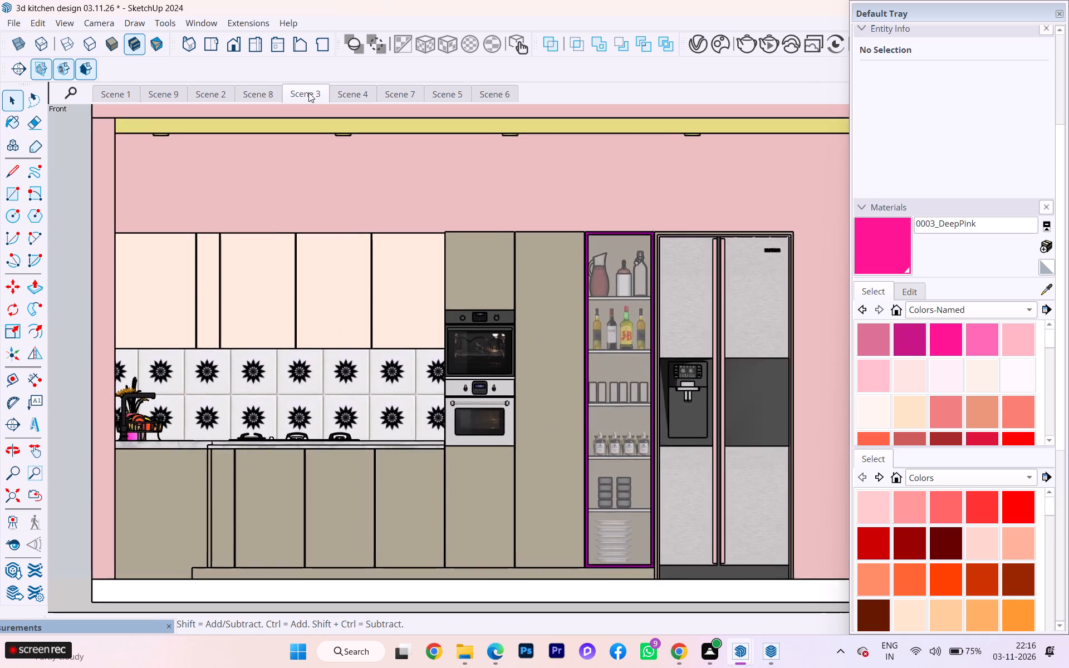
{"action": "left_click", "coordinate": [341, 91]}
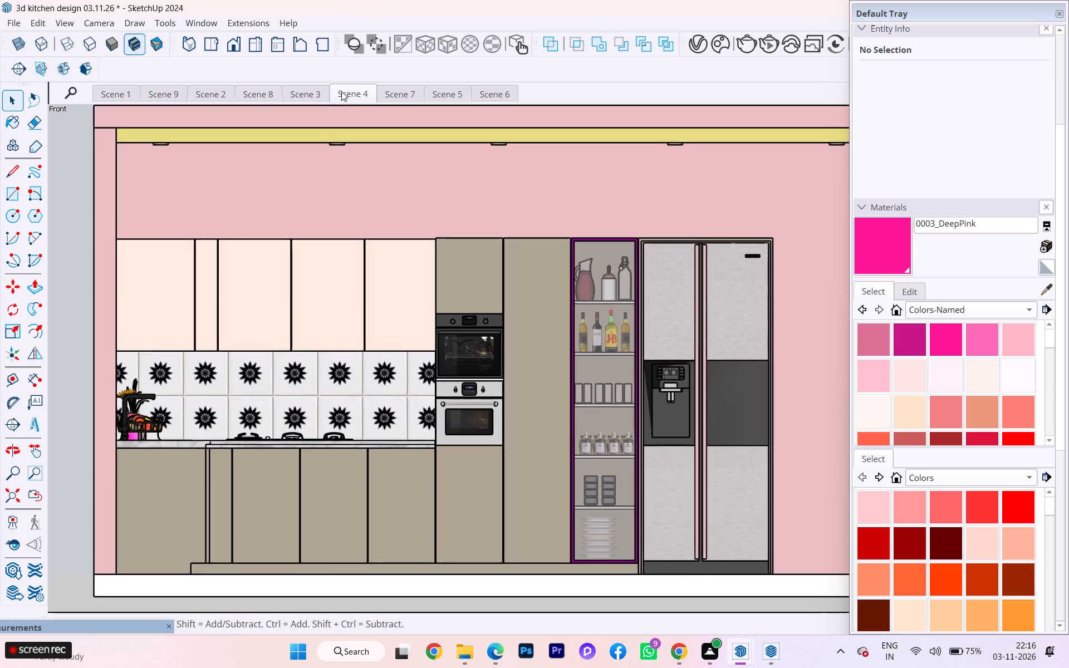
{"action": "left_click", "coordinate": [301, 94]}
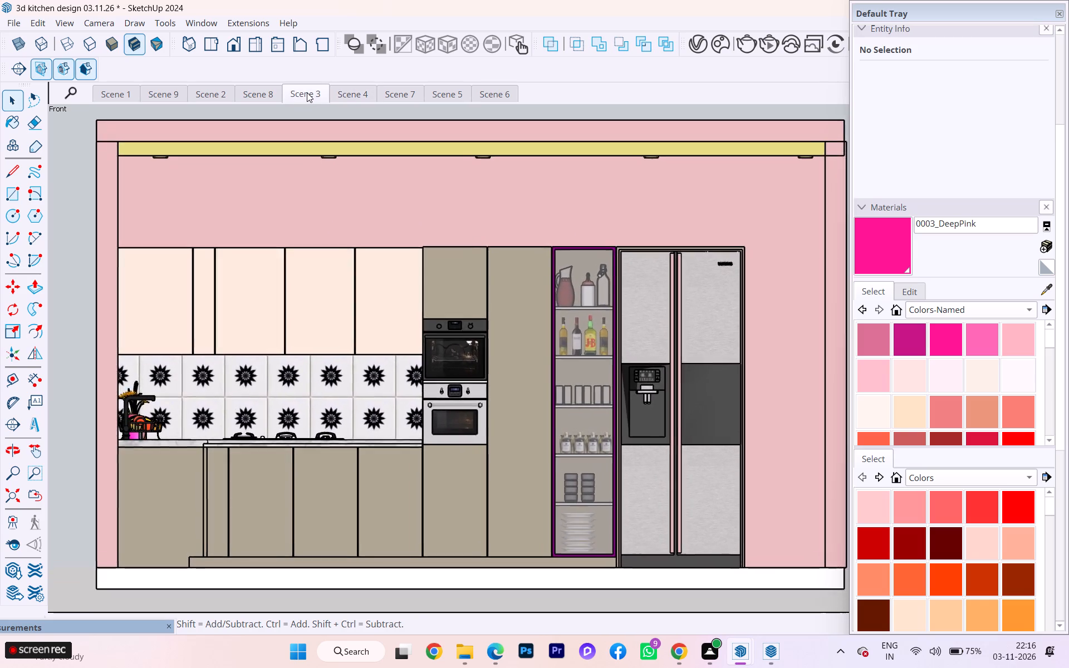
{"action": "left_click", "coordinate": [381, 92]}
{"action": "left_click", "coordinate": [388, 92]}
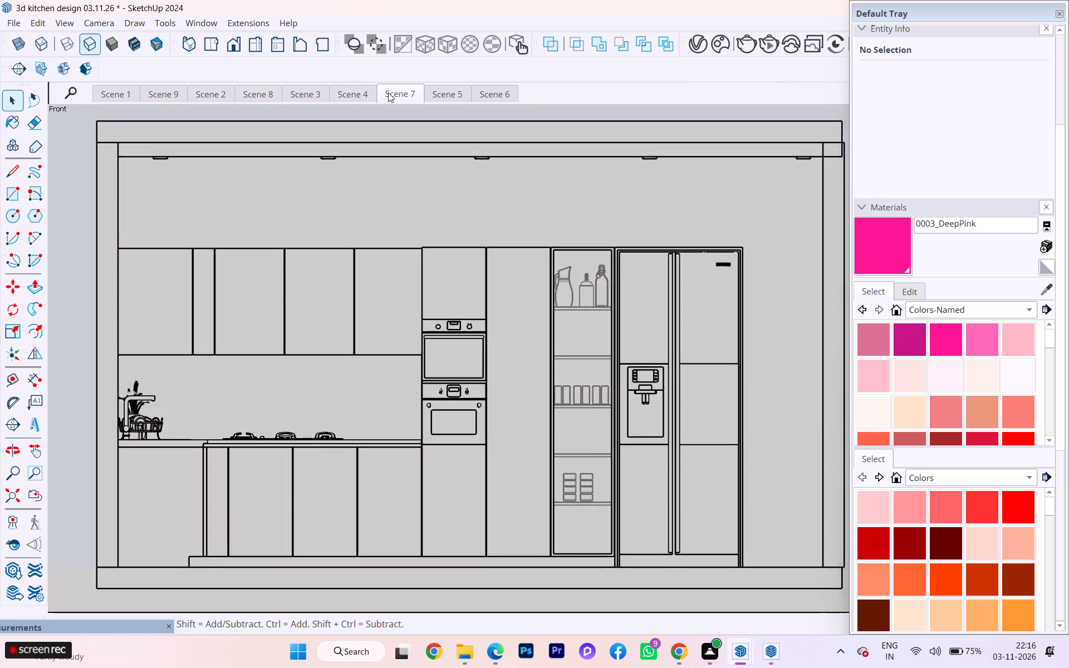
{"action": "left_click", "coordinate": [301, 95]}
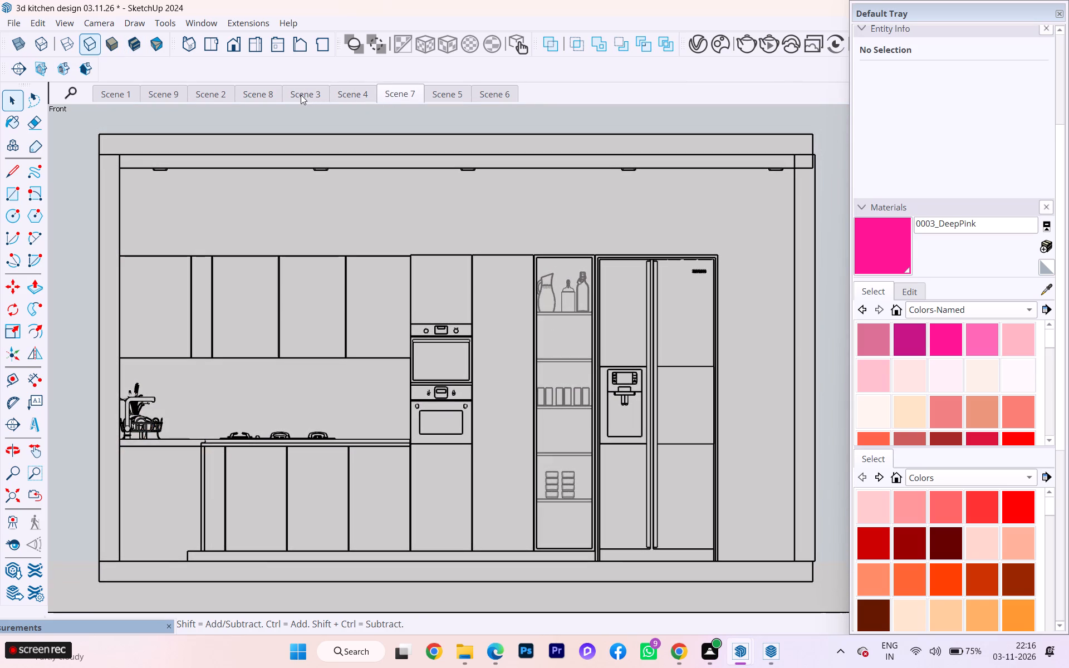
{"action": "left_click", "coordinate": [271, 94]}
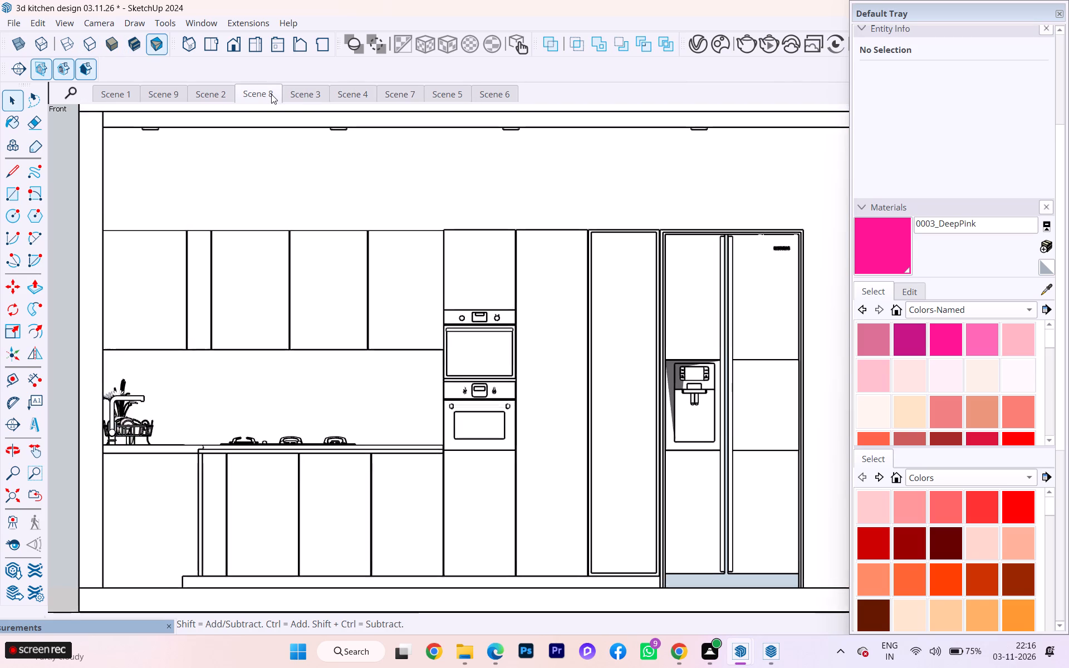
Delete Scene 7, the grey hidden-line front elevation.
{"action": "left_click", "coordinate": [386, 91]}
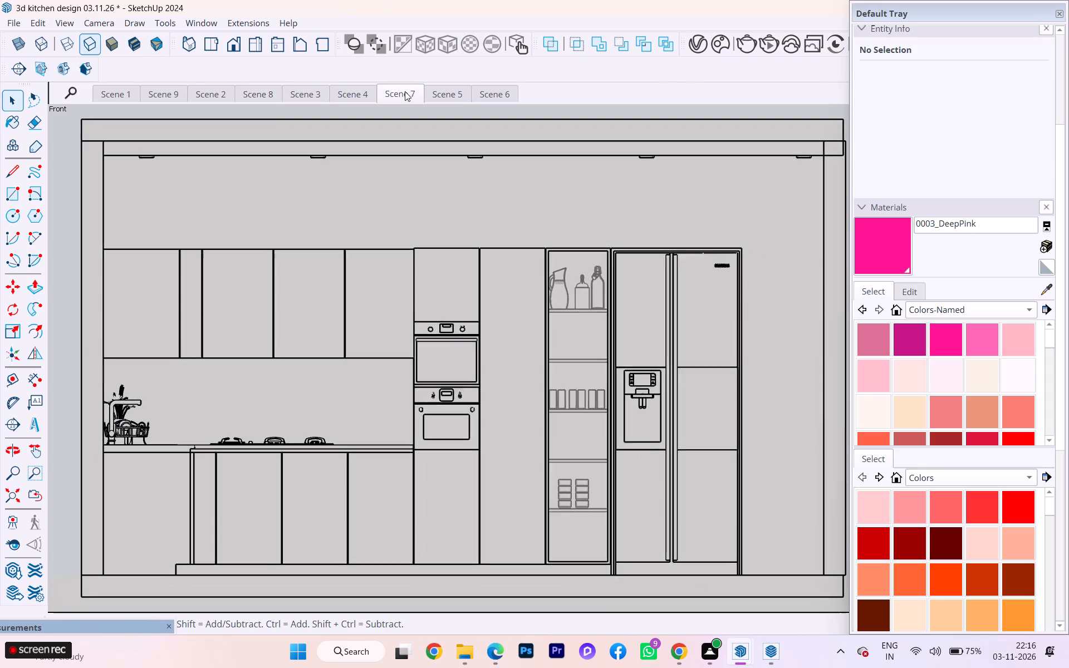
{"action": "right_click", "coordinate": [405, 91]}
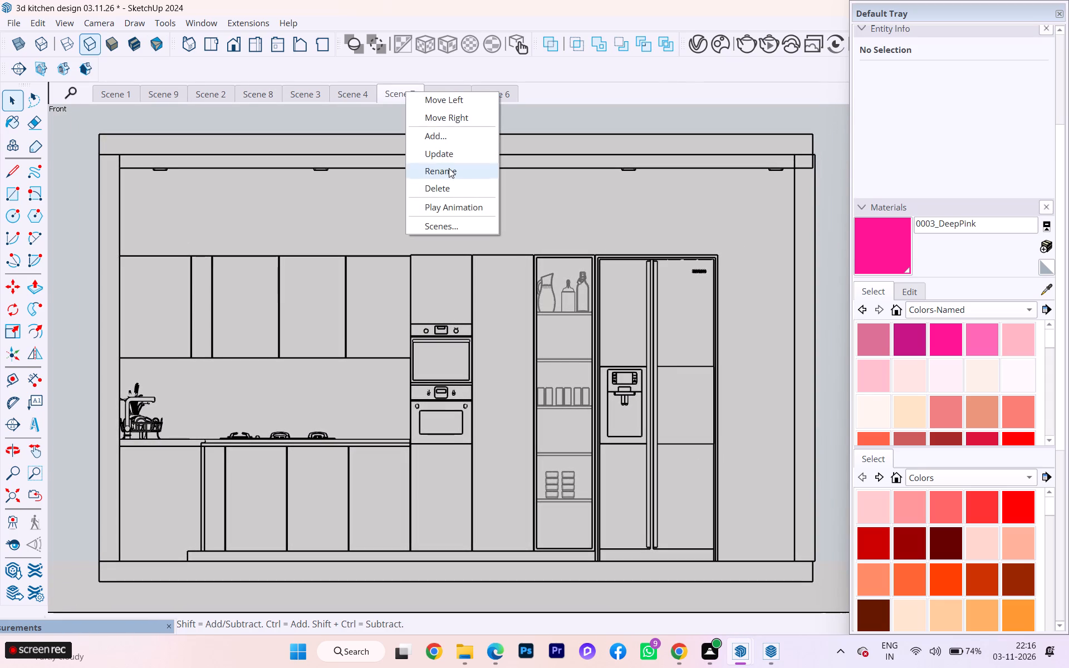
{"action": "left_click", "coordinate": [447, 186]}
{"action": "left_click", "coordinate": [519, 330]}
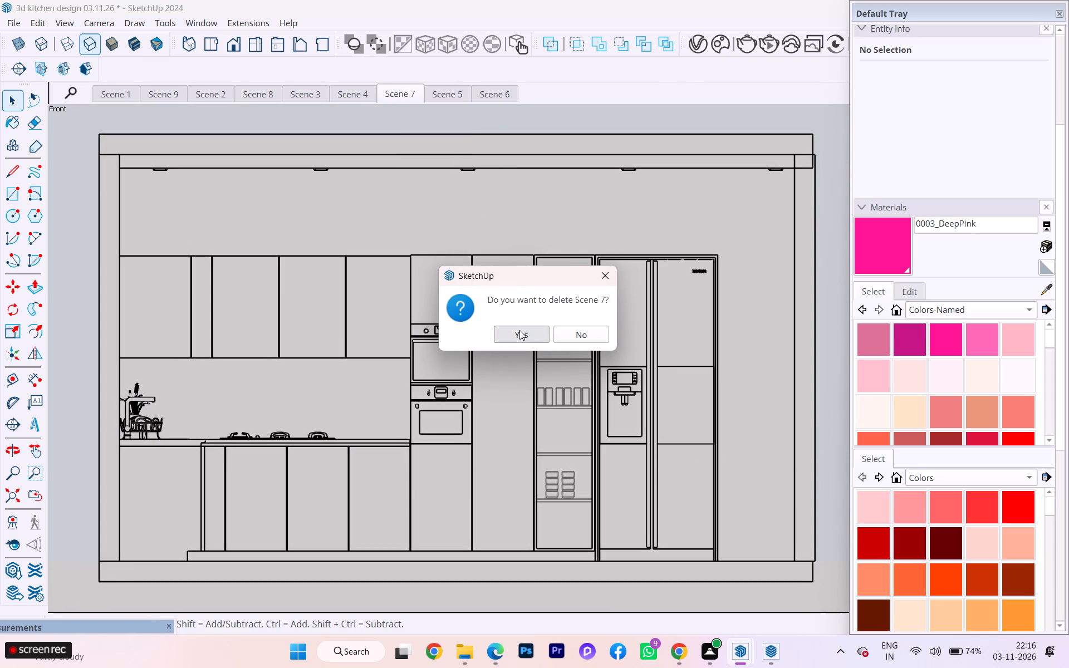
Compare Scene 3 with Scene 4 again and delete Scene 3, the larger-framed coloured front elevation.
{"action": "left_click", "coordinate": [355, 89]}
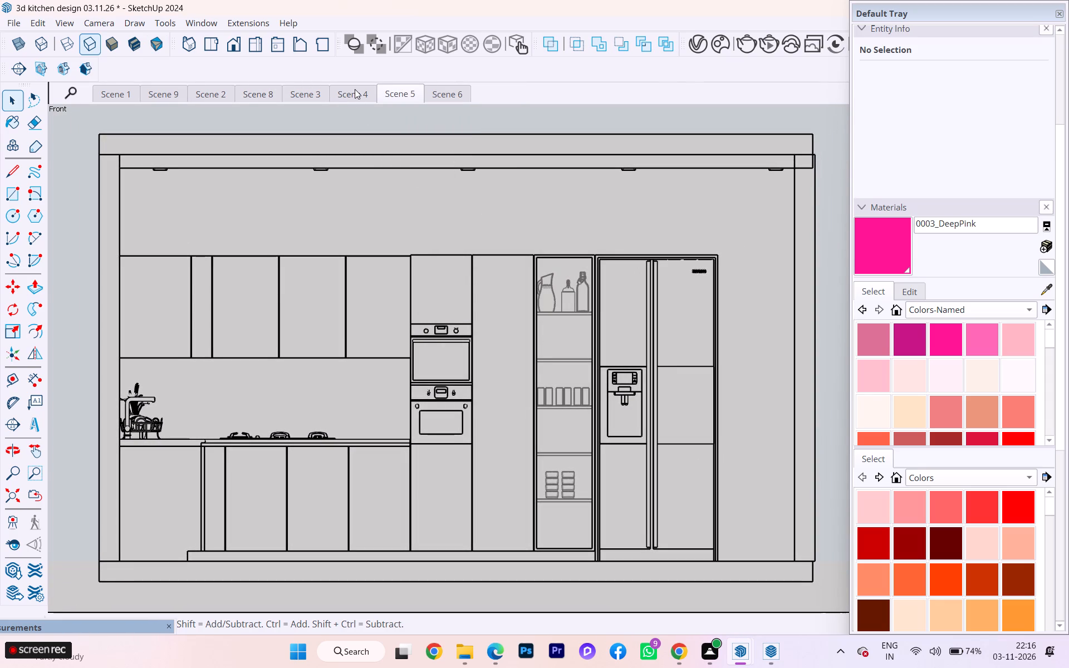
{"action": "left_click", "coordinate": [350, 91]}
{"action": "left_click", "coordinate": [316, 92]}
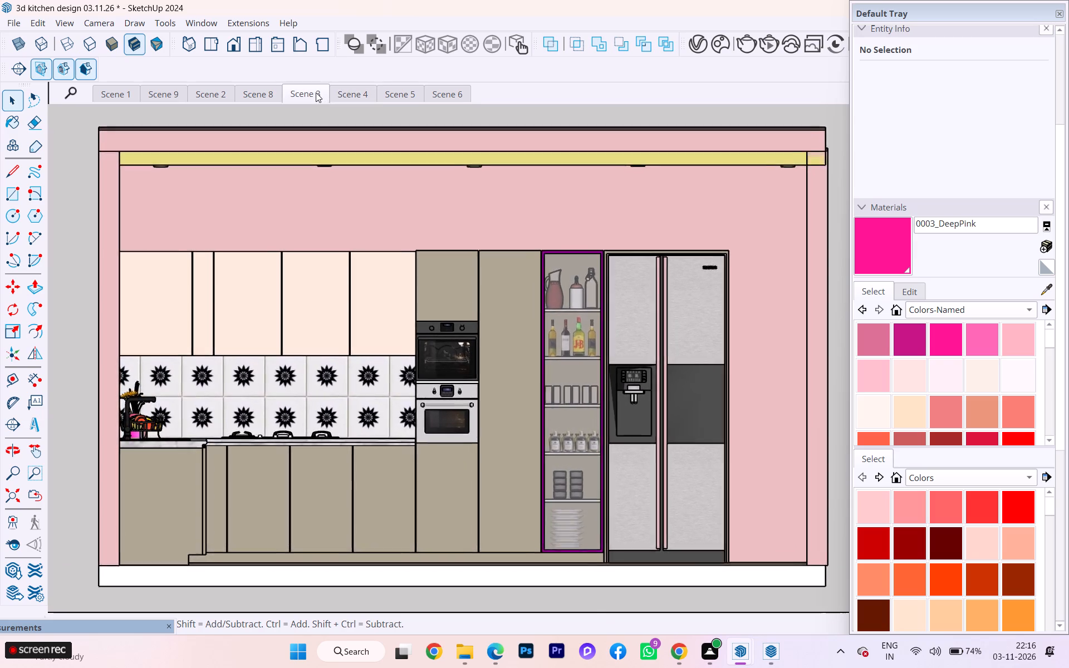
{"action": "left_click", "coordinate": [354, 92]}
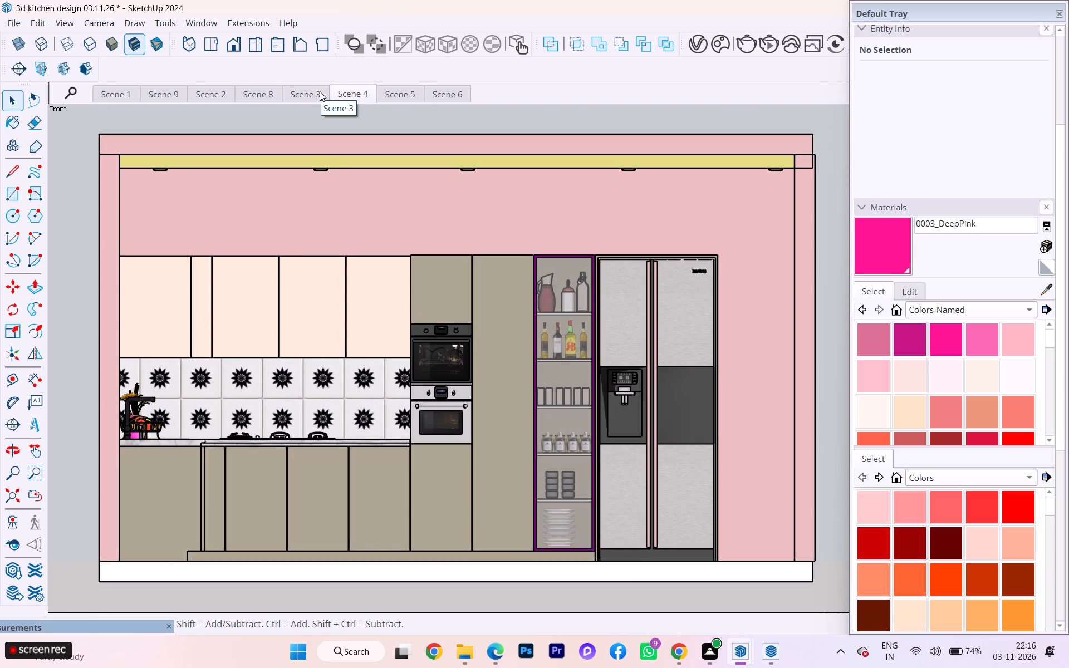
{"action": "left_click", "coordinate": [321, 92]}
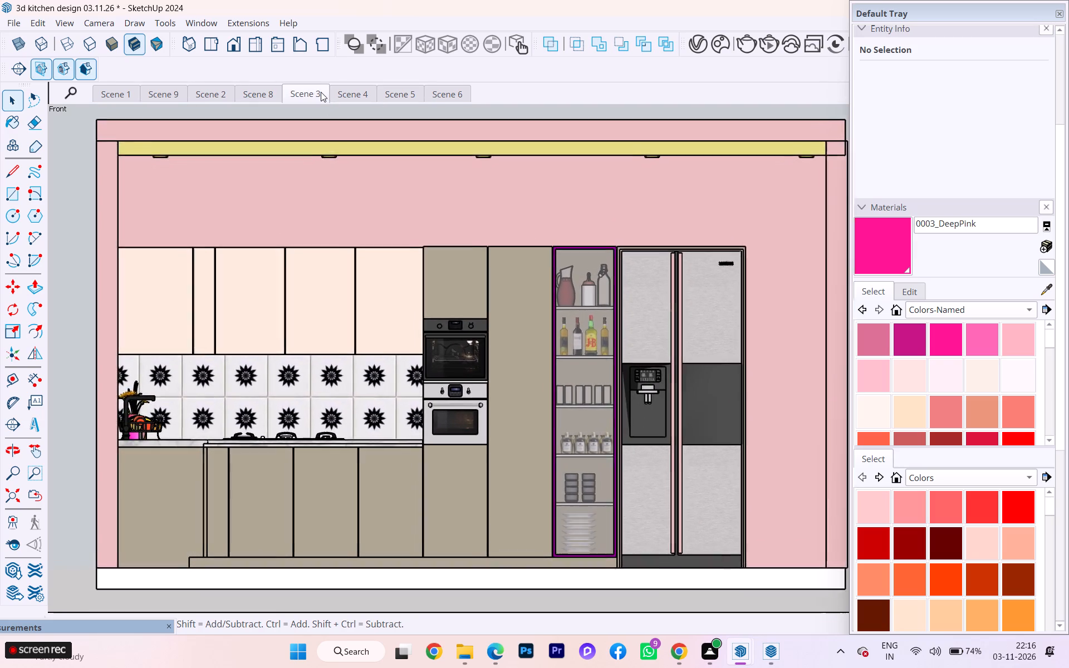
{"action": "left_click", "coordinate": [349, 92]}
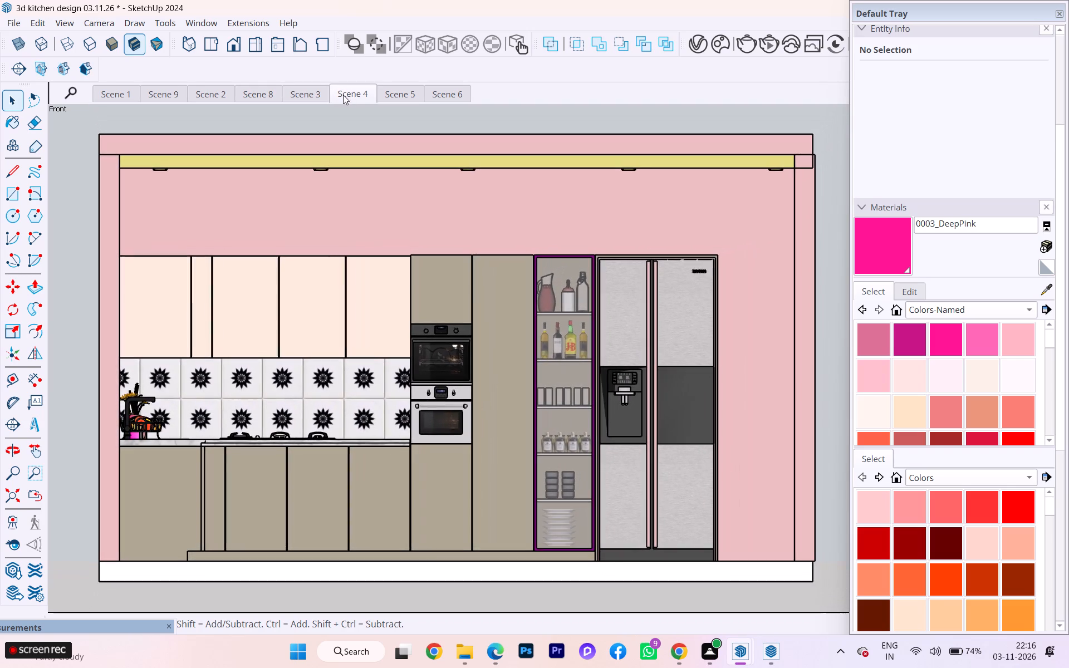
{"action": "left_click", "coordinate": [316, 95]}
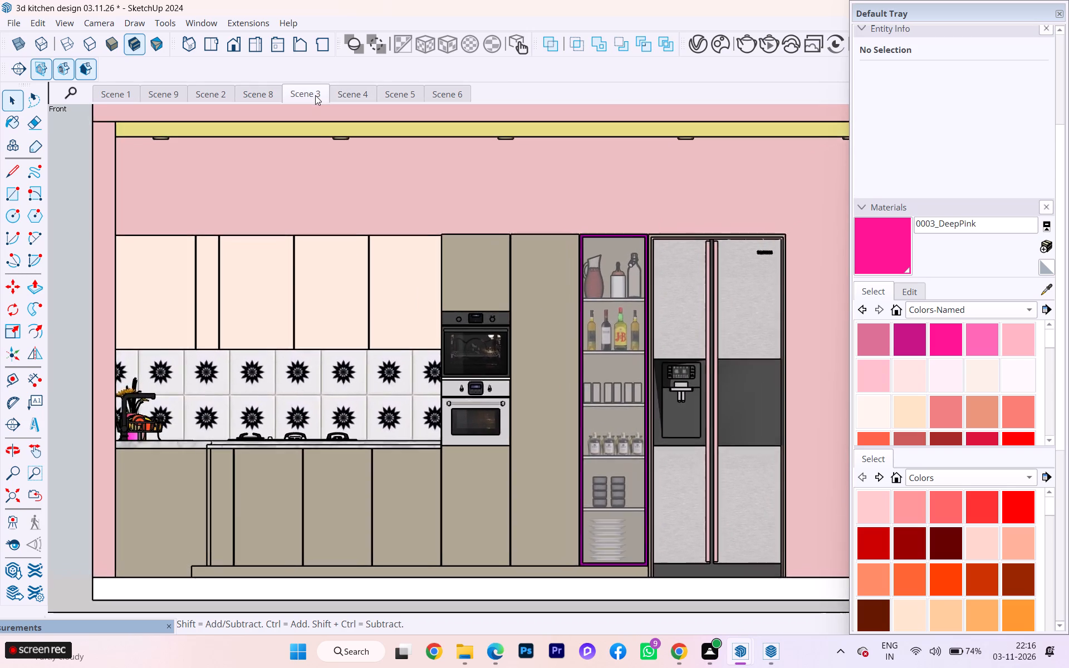
{"action": "right_click", "coordinate": [315, 95]}
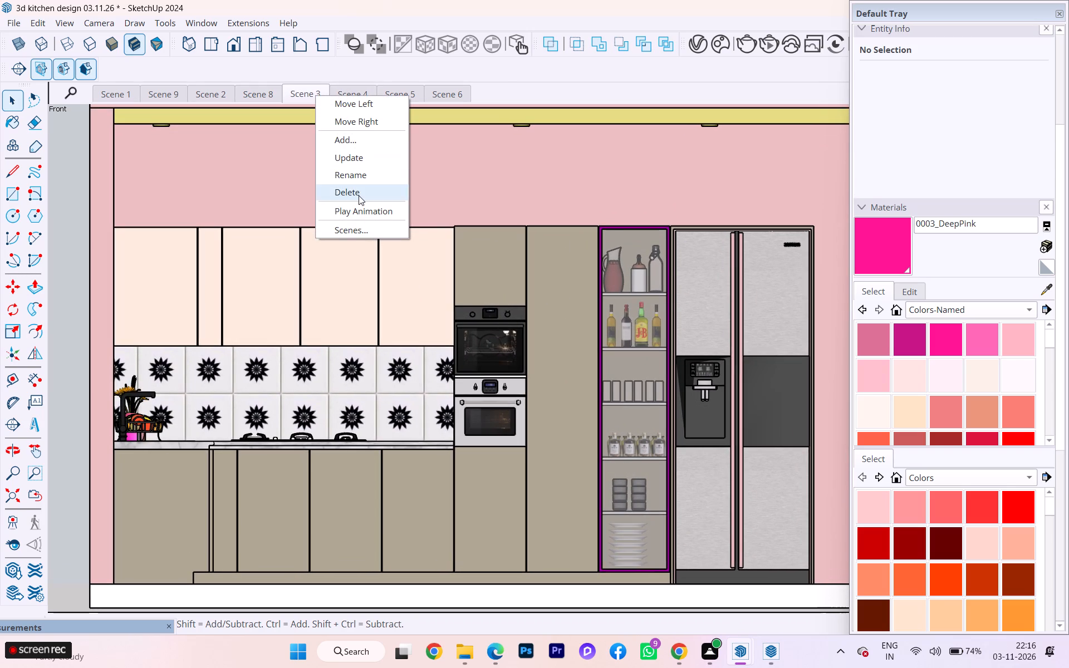
{"action": "left_click", "coordinate": [357, 197]}
{"action": "left_click", "coordinate": [511, 338]}
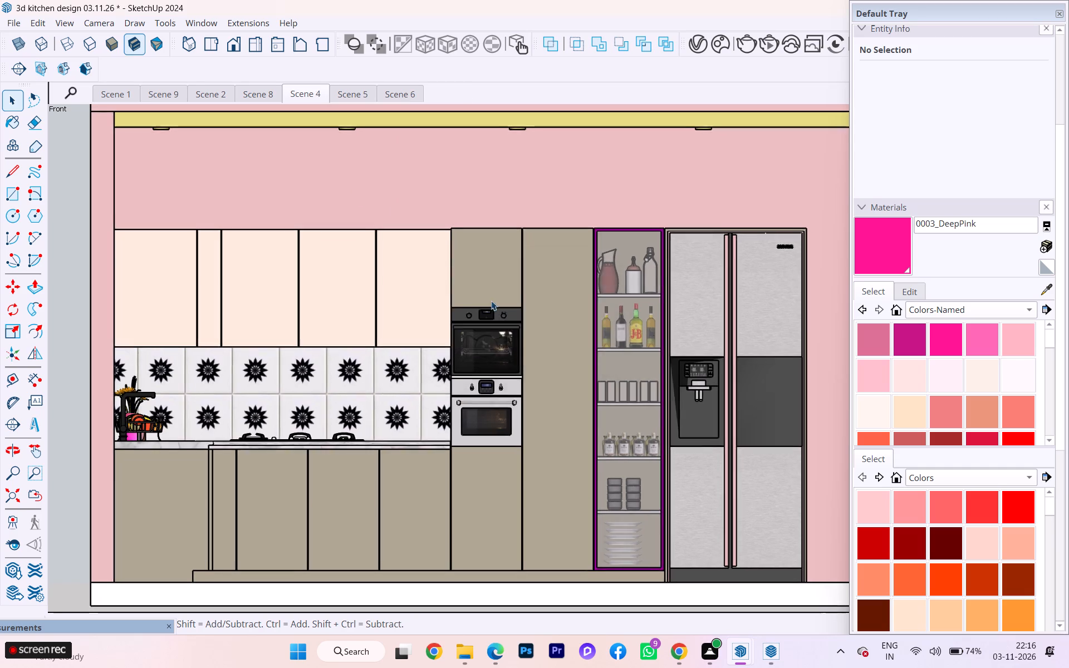
Review the saved views of Scenes 6, 9, 2, 8 and 5.
{"action": "left_click", "coordinate": [407, 94]}
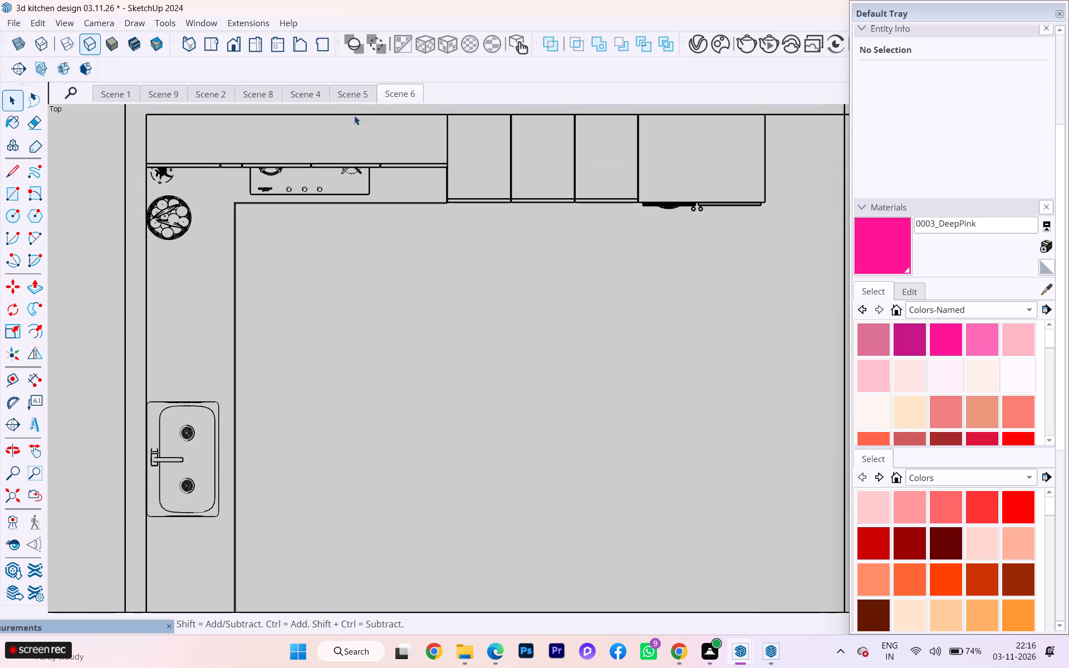
{"action": "left_click", "coordinate": [165, 90]}
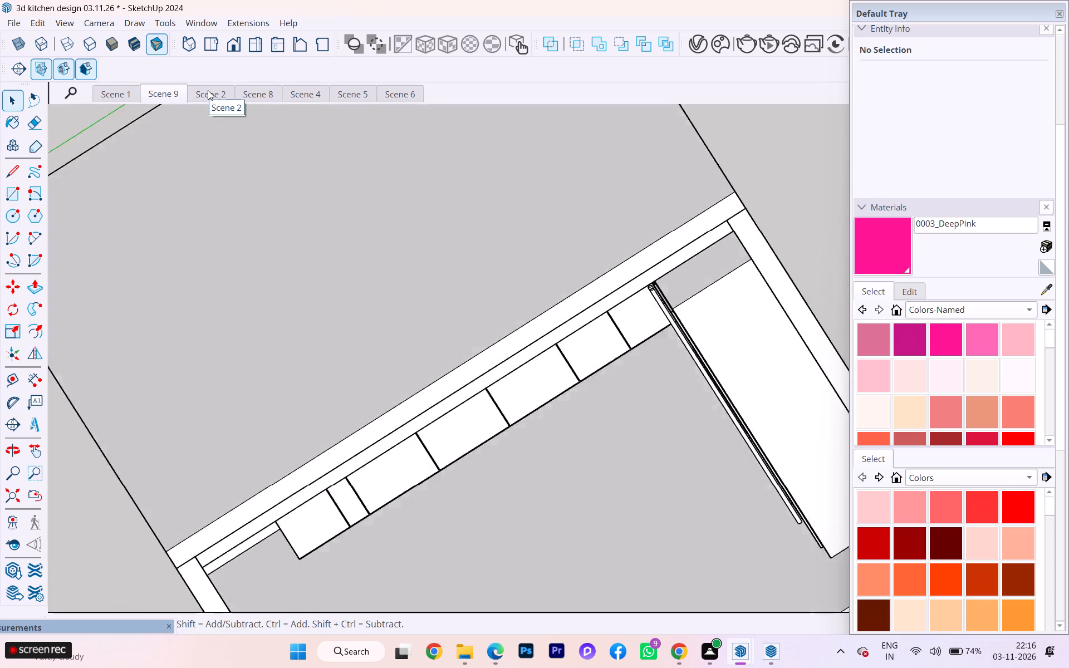
{"action": "left_click", "coordinate": [208, 90]}
{"action": "left_click", "coordinate": [217, 94]}
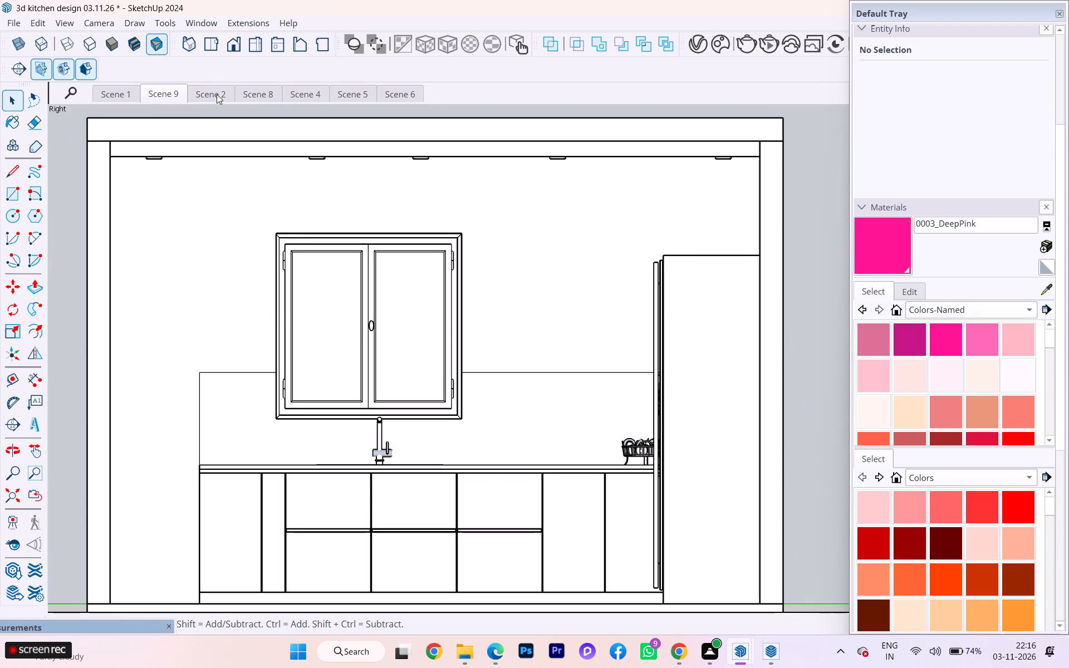
{"action": "left_click", "coordinate": [214, 96]}
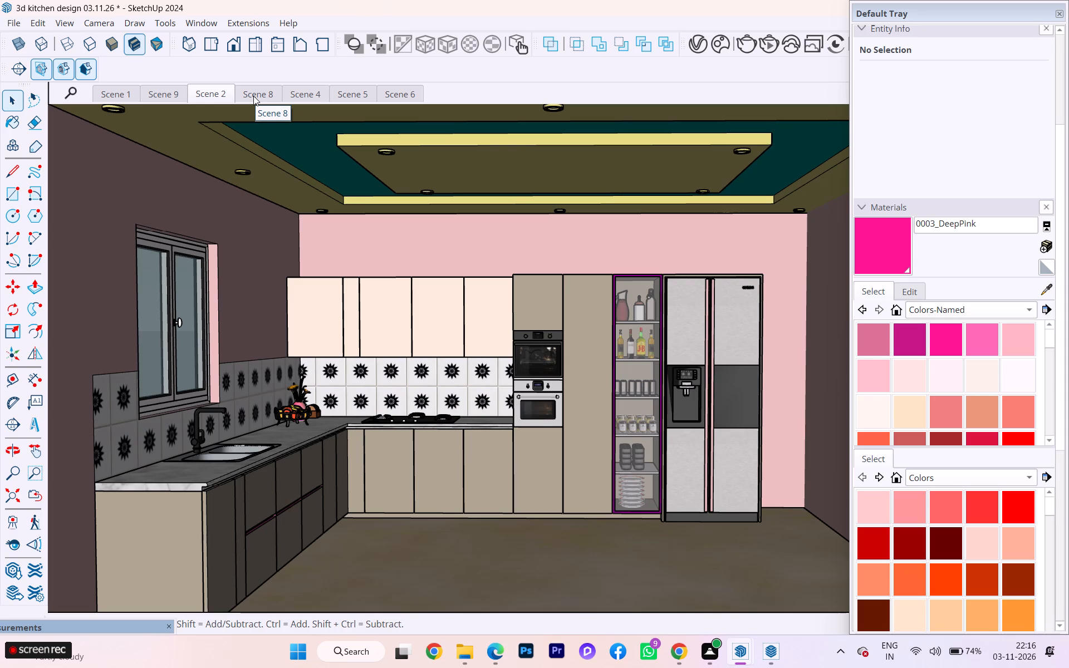
{"action": "left_click", "coordinate": [253, 96]}
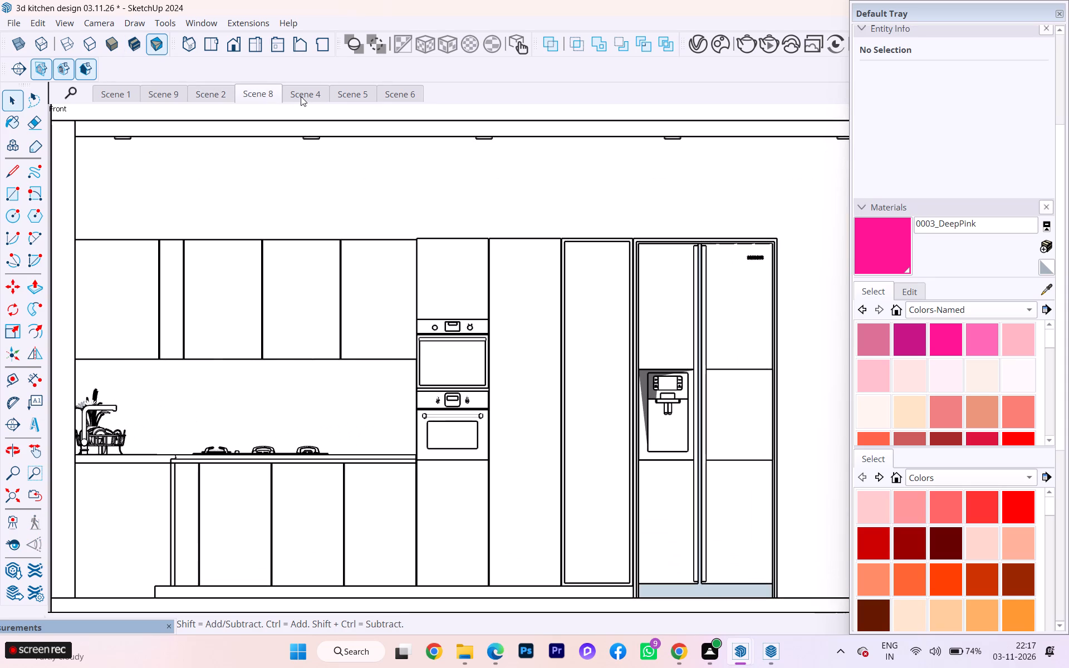
{"action": "left_click", "coordinate": [346, 92]}
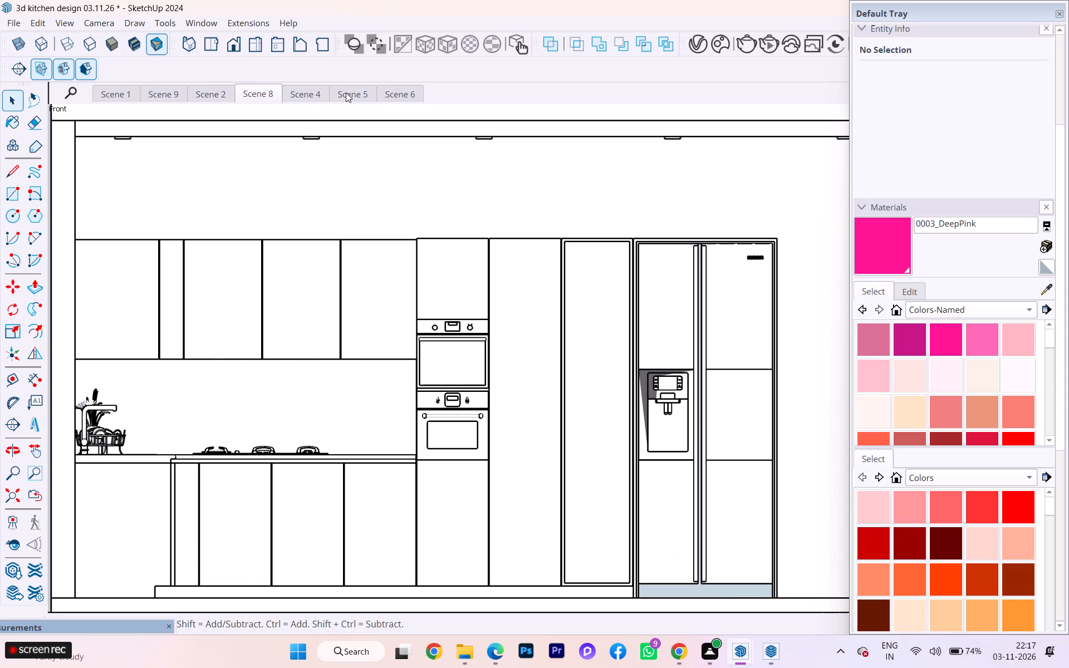
{"action": "left_click", "coordinate": [390, 95]}
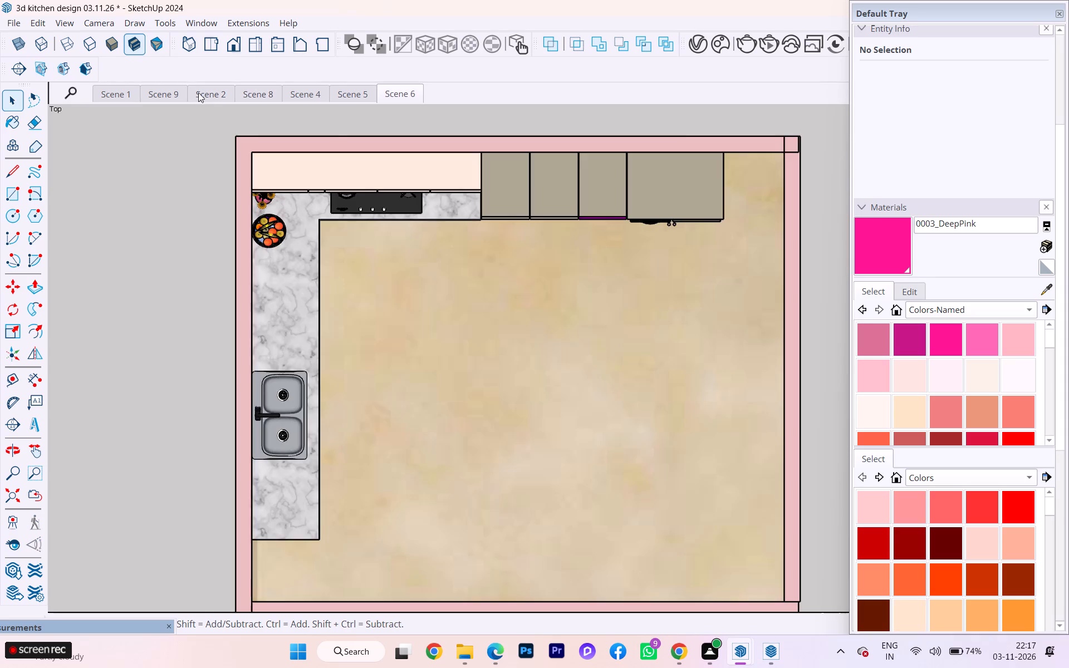
{"action": "left_click", "coordinate": [365, 95]}
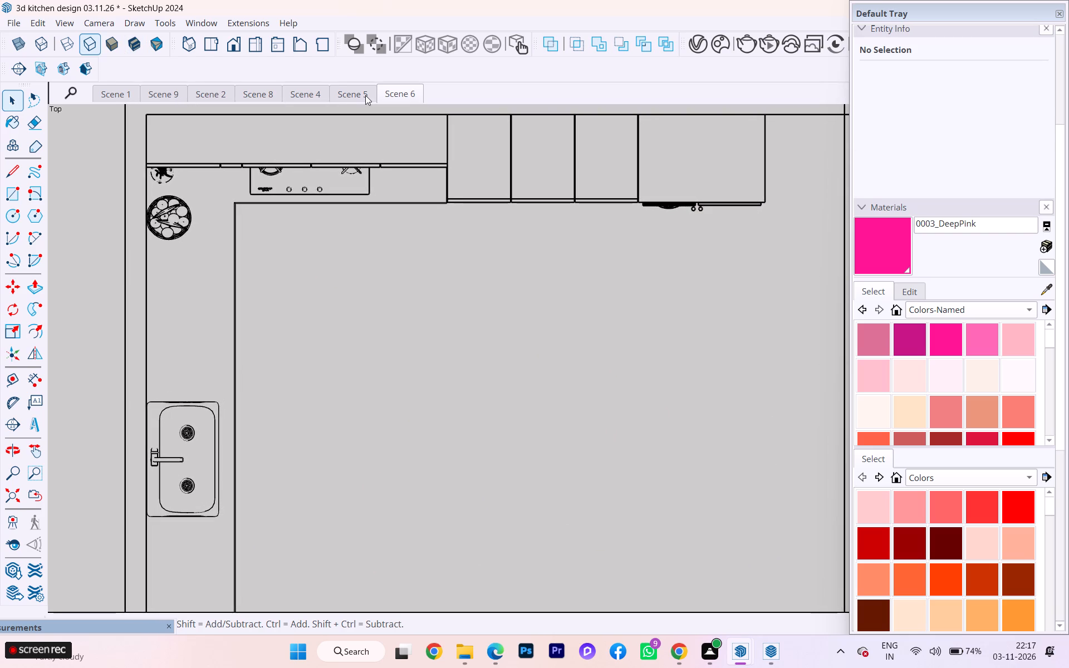
{"action": "left_click", "coordinate": [351, 95]}
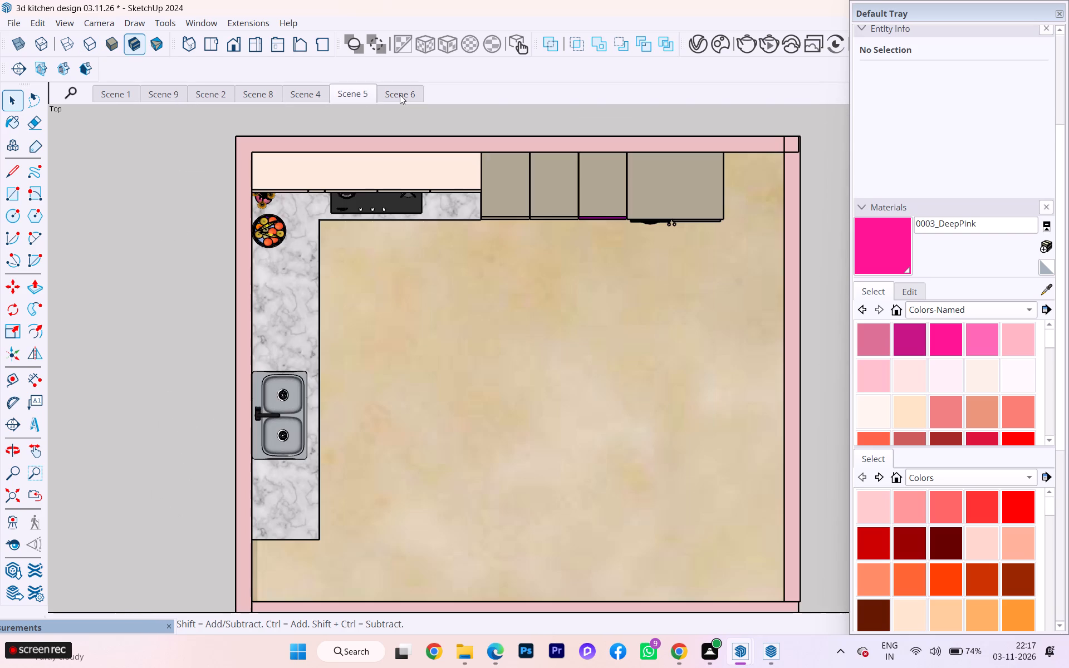
Switch Scene 4's front view to perspective projection, framing the kitchen interior, and add it as a new scene after Scene 4.
{"action": "left_click", "coordinate": [307, 92]}
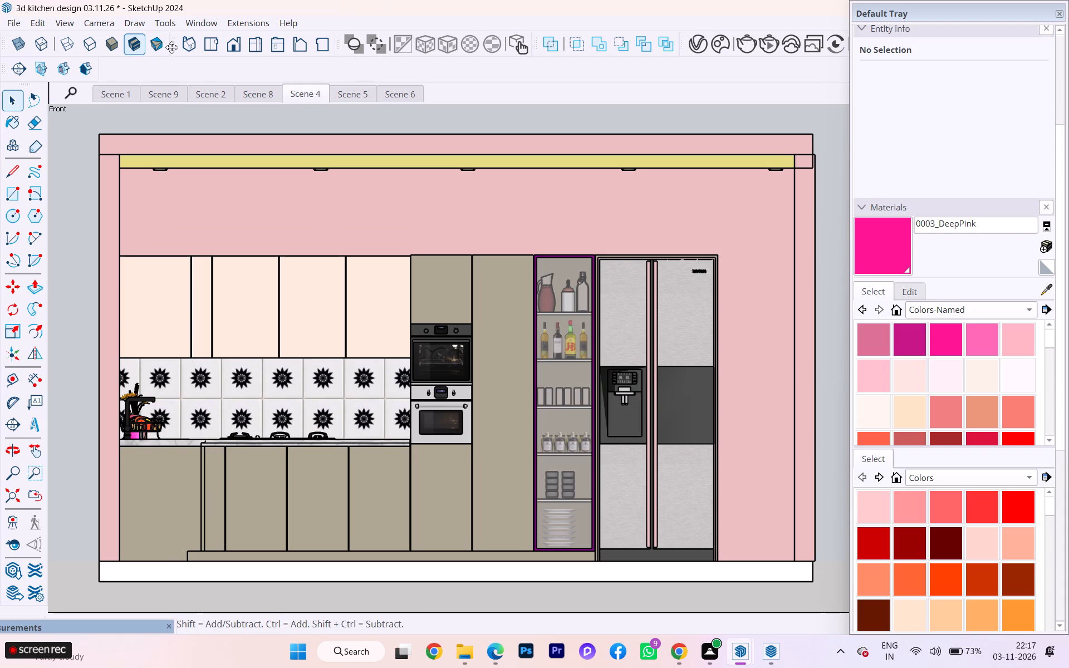
{"action": "left_click", "coordinate": [135, 20]}
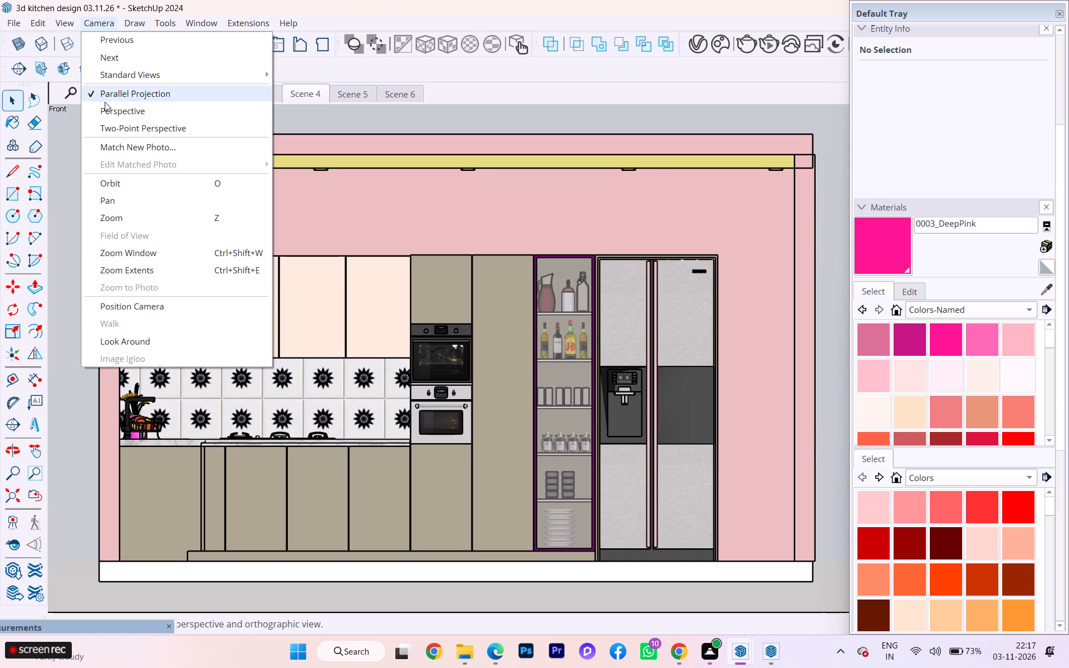
{"action": "left_click", "coordinate": [102, 109]}
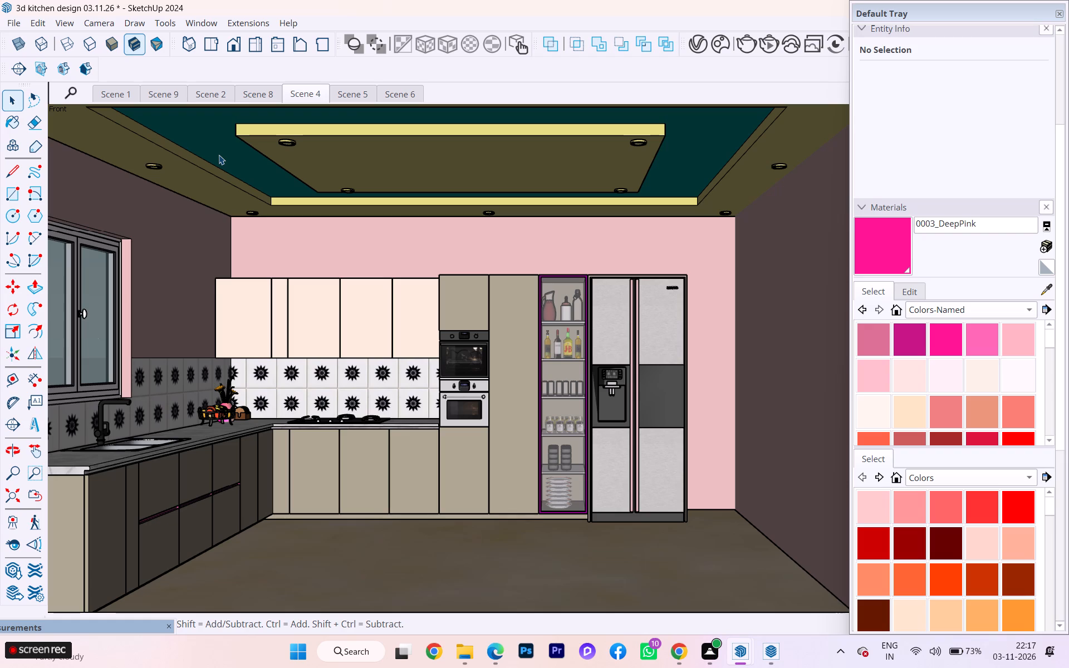
{"action": "scroll", "coordinate": [286, 240], "scroll_direction": "down", "scroll_amount": 1}
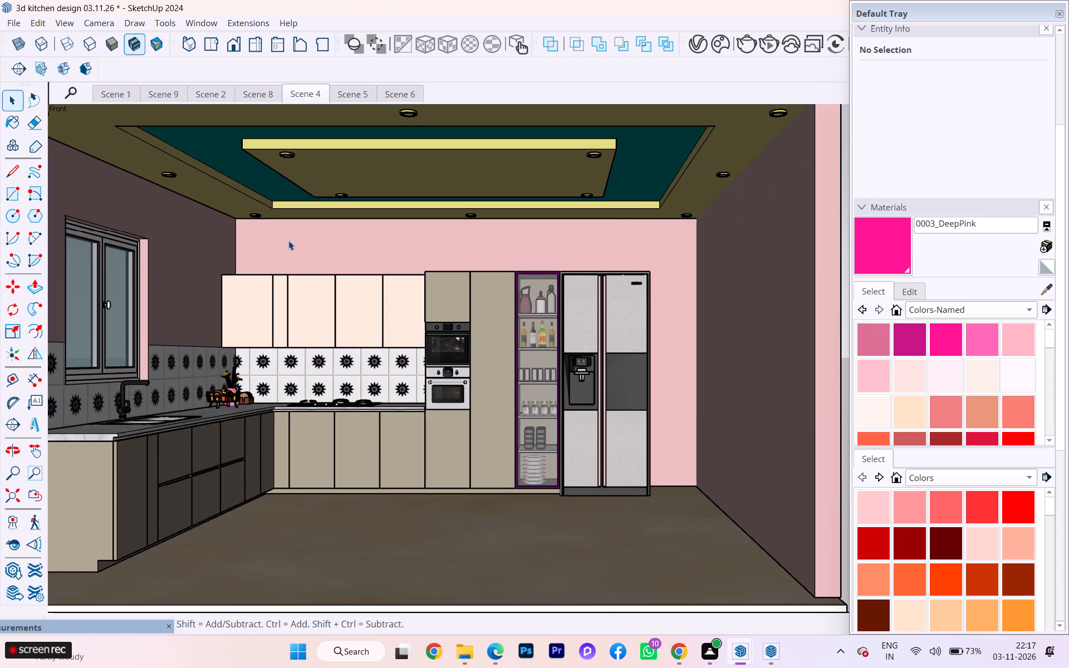
{"action": "right_click", "coordinate": [309, 96]}
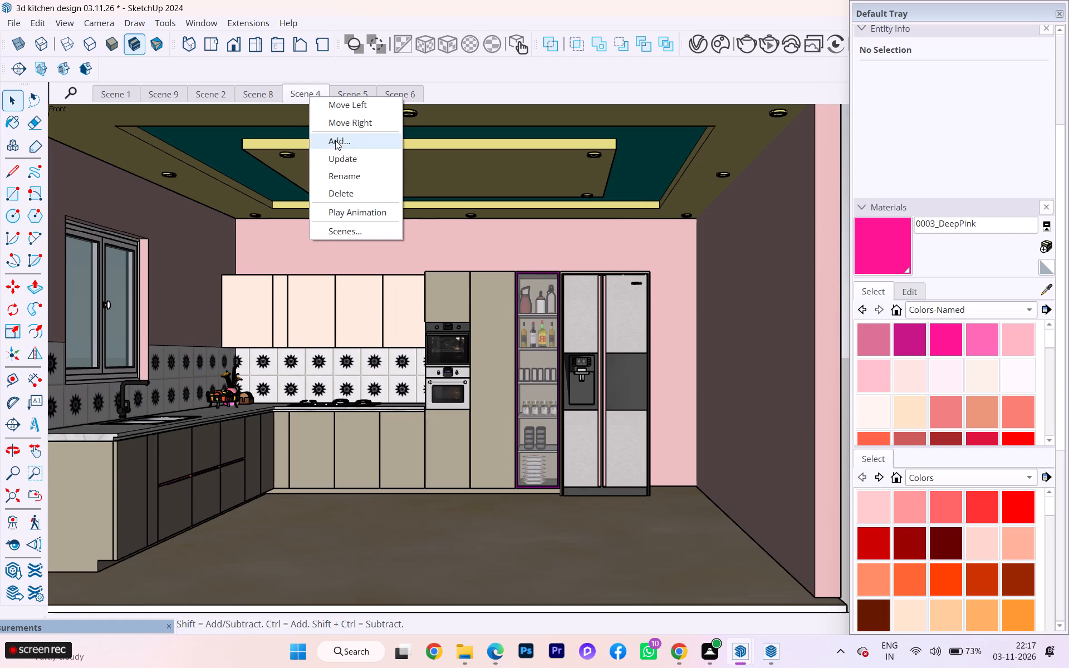
{"action": "left_click", "coordinate": [339, 143]}
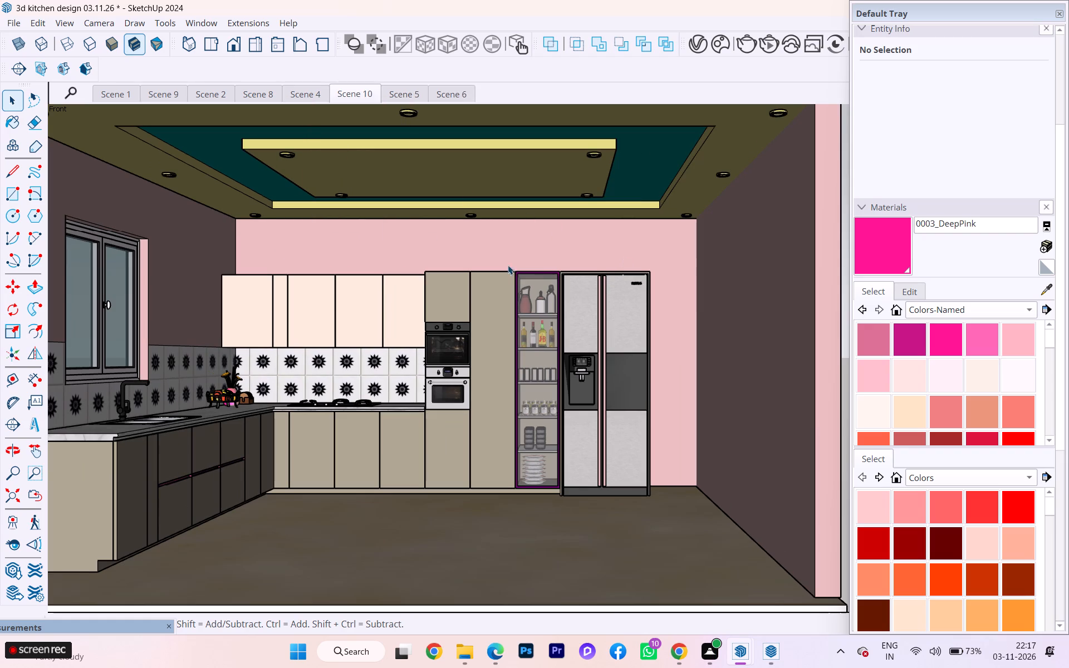
Reframe the kitchen's front perspective and switch it to the Hidden Line display style with Scene 4 active.
{"action": "scroll", "coordinate": [516, 231], "scroll_direction": "down", "scroll_amount": 2}
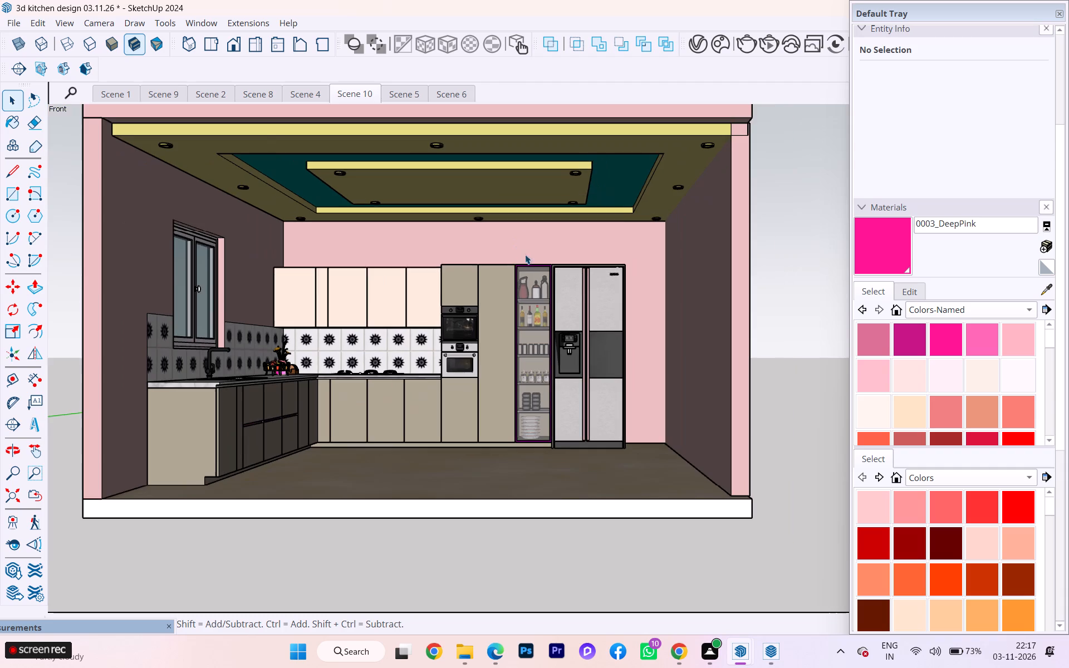
{"action": "scroll", "coordinate": [578, 301], "scroll_direction": "up", "scroll_amount": 4}
{"action": "scroll", "coordinate": [583, 307], "scroll_direction": "down", "scroll_amount": 1}
{"action": "scroll", "coordinate": [413, 188], "scroll_direction": "down", "scroll_amount": 1}
{"action": "scroll", "coordinate": [744, 326], "scroll_direction": "down", "scroll_amount": 2}
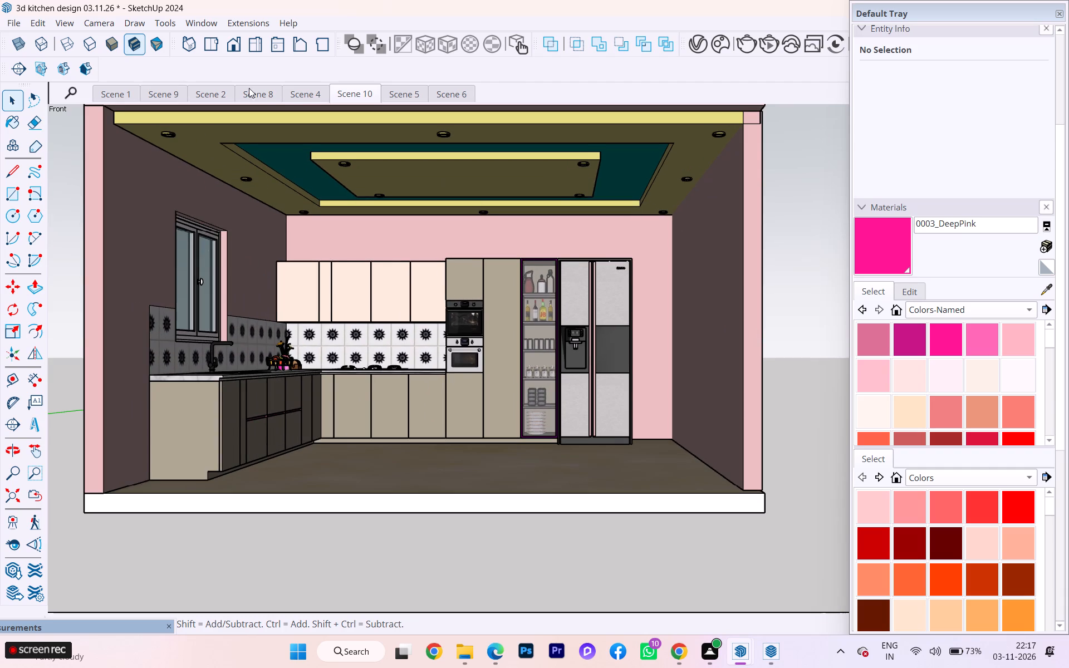
{"action": "scroll", "coordinate": [242, 93], "scroll_direction": "up", "scroll_amount": 4}
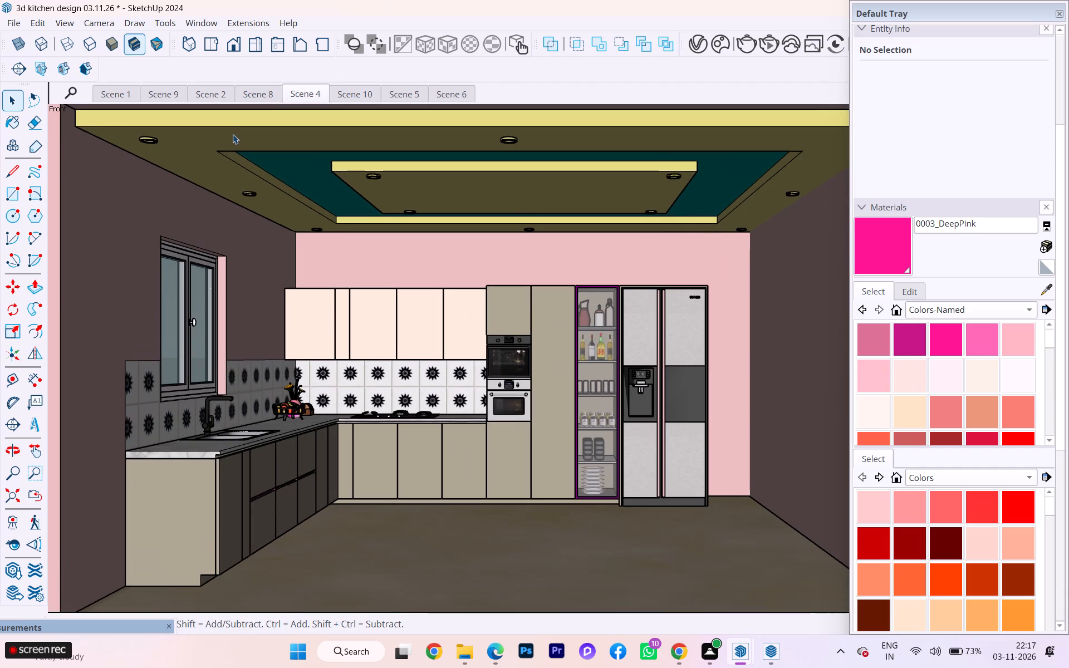
{"action": "left_click", "coordinate": [83, 46]}
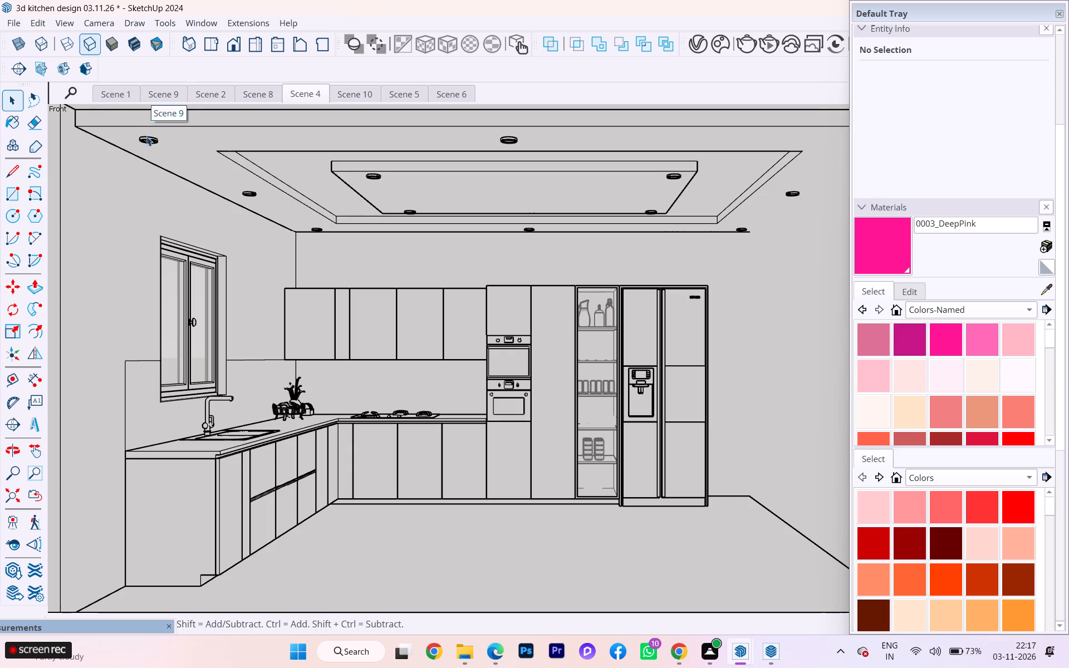
Examine the hidden-line kitchen model in perspective, from the interior front view around to the outside of the side wall.
{"action": "scroll", "coordinate": [165, 155], "scroll_direction": "down", "scroll_amount": 3}
{"action": "scroll", "coordinate": [692, 180], "scroll_direction": "up", "scroll_amount": 3}
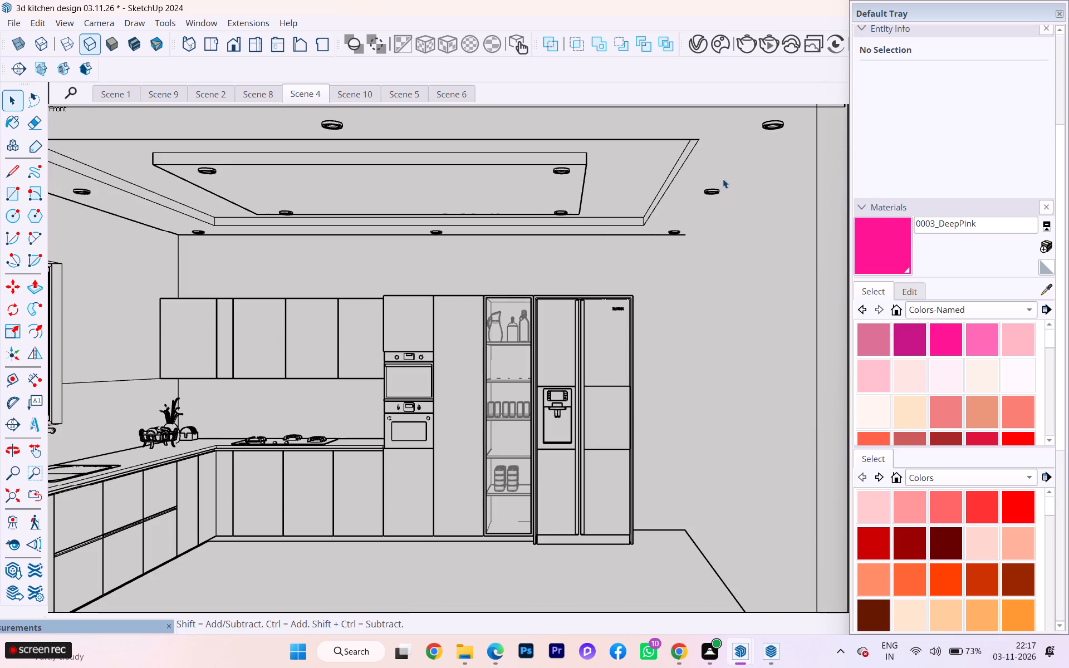
{"action": "scroll", "coordinate": [729, 188], "scroll_direction": "down", "scroll_amount": 2}
{"action": "middle_click_drag", "start_coordinate": [714, 199], "coordinate": [648, 202]}
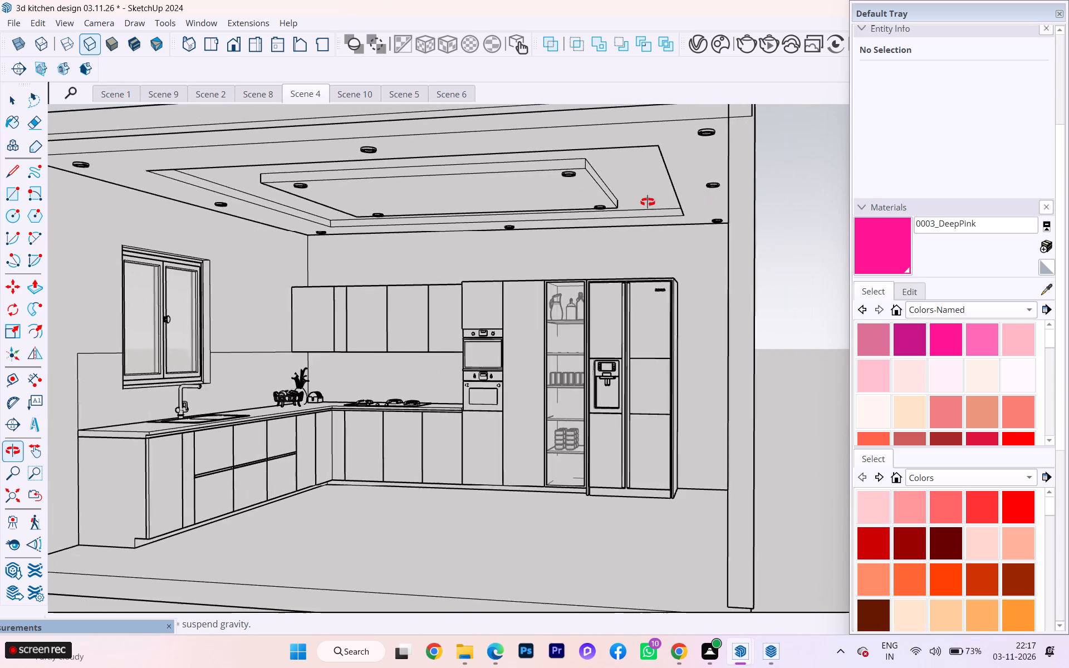
{"action": "middle_click_drag", "start_coordinate": [648, 202], "coordinate": [377, 256]}
{"action": "scroll", "coordinate": [320, 233], "scroll_direction": "down", "scroll_amount": 4}
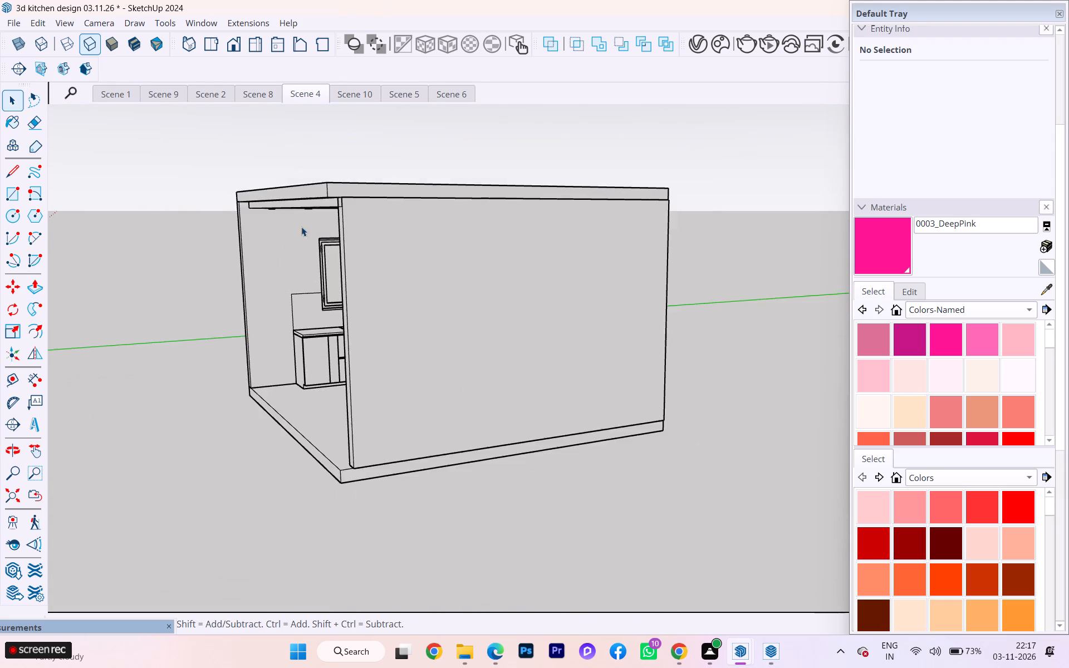
{"action": "scroll", "coordinate": [293, 220], "scroll_direction": "down", "scroll_amount": 1}
{"action": "left_click", "coordinate": [243, 404]}
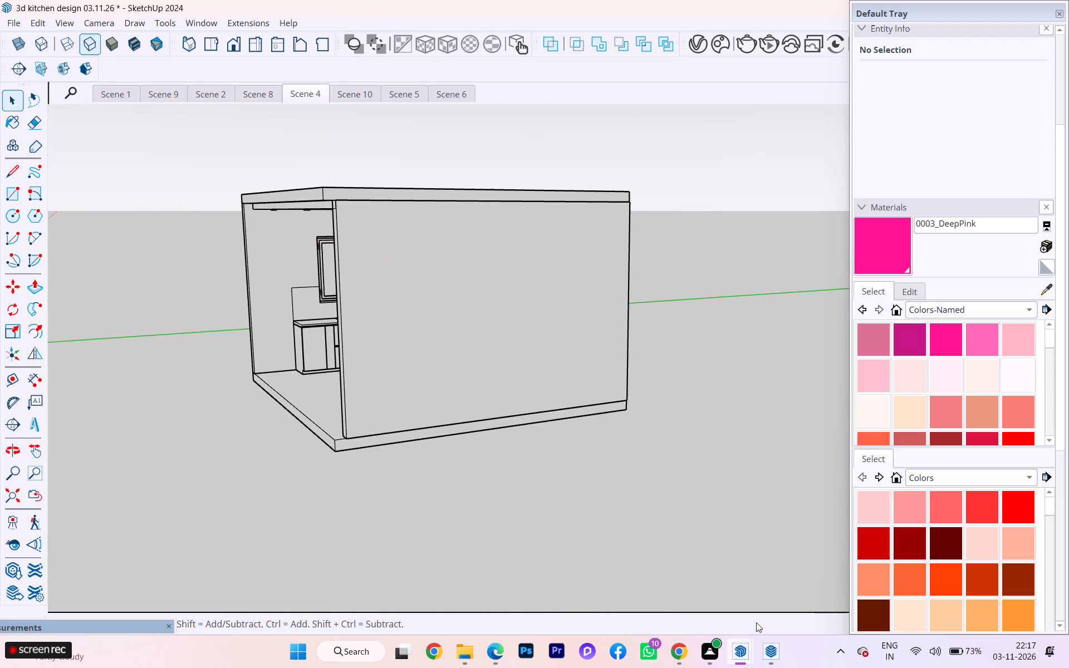
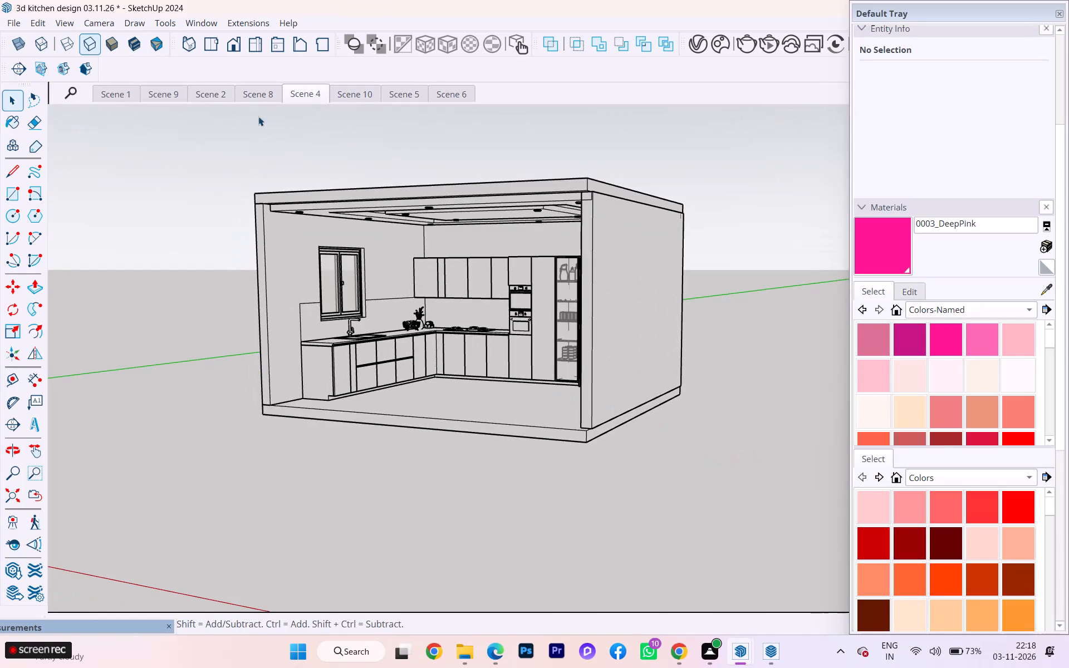
Switch the kitchen model's display style to Shaded With Textures.
{"action": "left_click", "coordinate": [91, 52]}
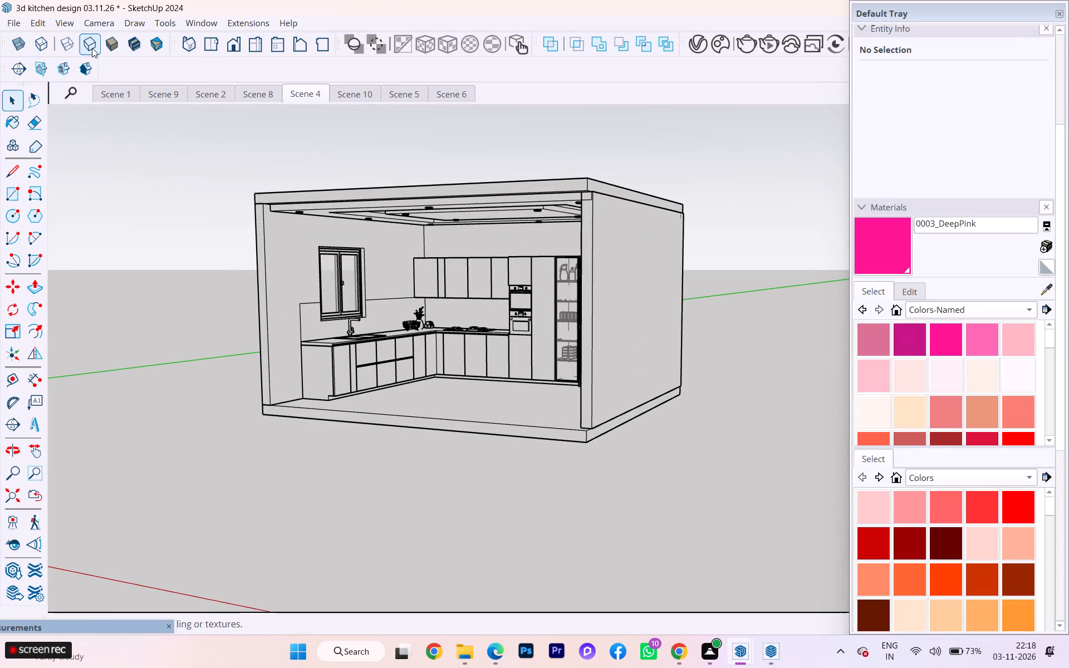
{"action": "left_click", "coordinate": [131, 45]}
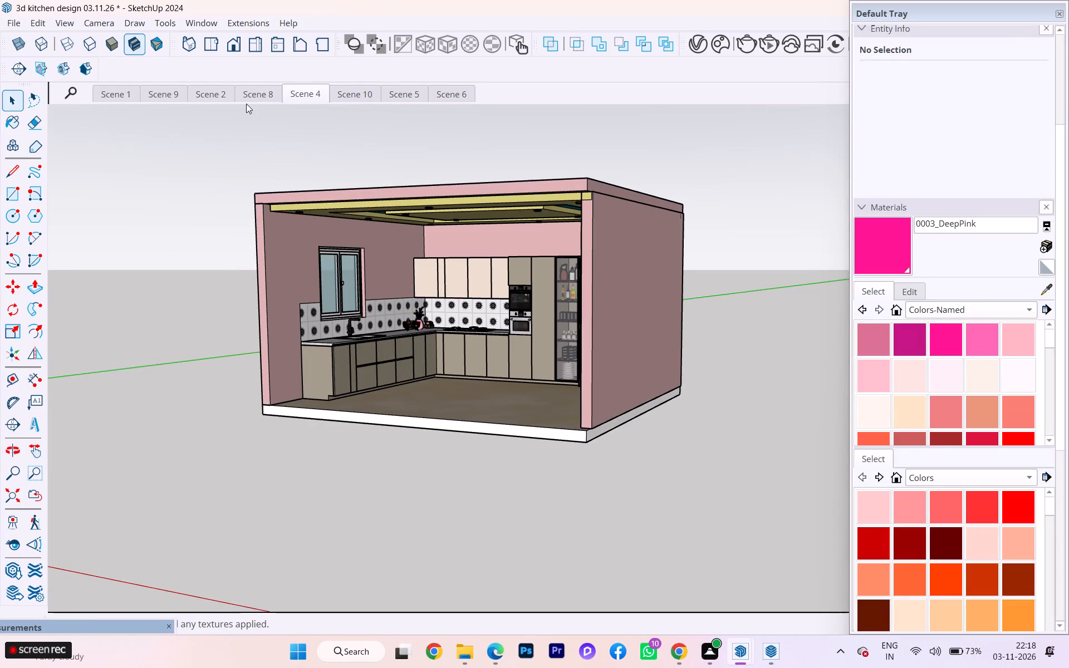
Delete the wall 3 group that closes the fridge side of the kitchen.
{"action": "scroll", "coordinate": [617, 253], "scroll_direction": "up", "scroll_amount": 2}
{"action": "scroll", "coordinate": [631, 257], "scroll_direction": "down", "scroll_amount": 1}
{"action": "scroll", "coordinate": [631, 257], "scroll_direction": "up", "scroll_amount": 1}
{"action": "left_click", "coordinate": [616, 271]}
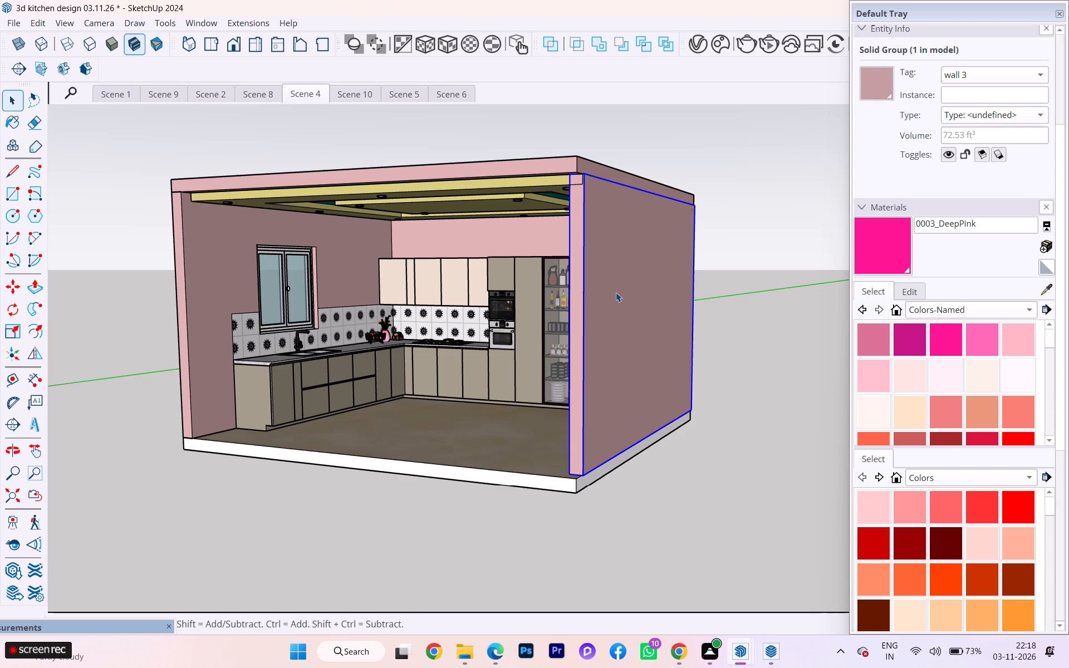
{"action": "key", "text": "Delete"}
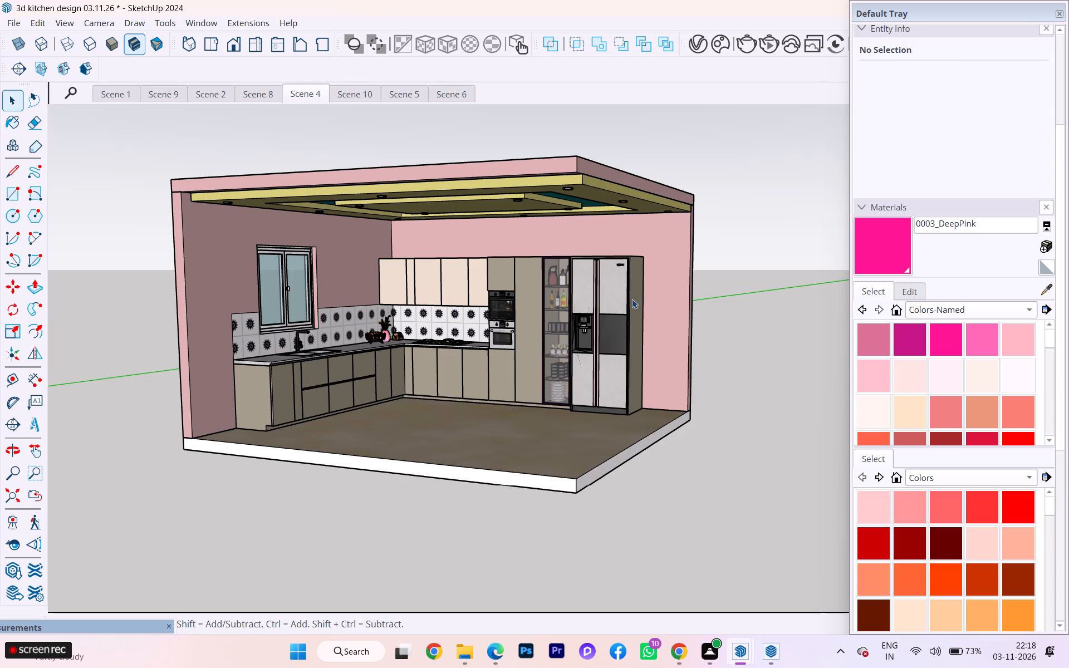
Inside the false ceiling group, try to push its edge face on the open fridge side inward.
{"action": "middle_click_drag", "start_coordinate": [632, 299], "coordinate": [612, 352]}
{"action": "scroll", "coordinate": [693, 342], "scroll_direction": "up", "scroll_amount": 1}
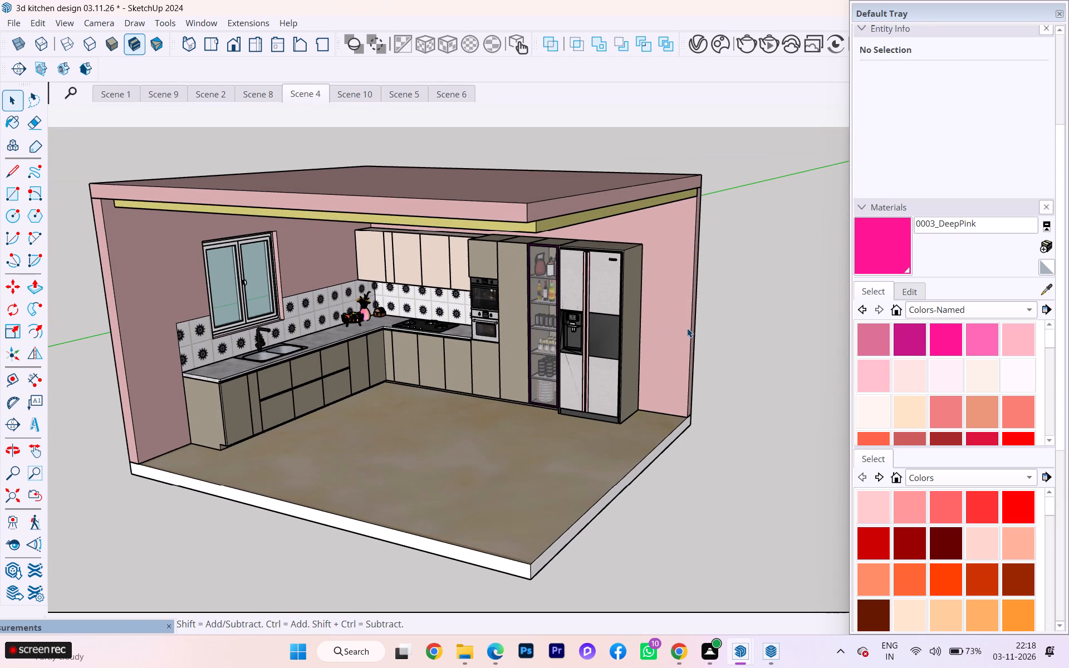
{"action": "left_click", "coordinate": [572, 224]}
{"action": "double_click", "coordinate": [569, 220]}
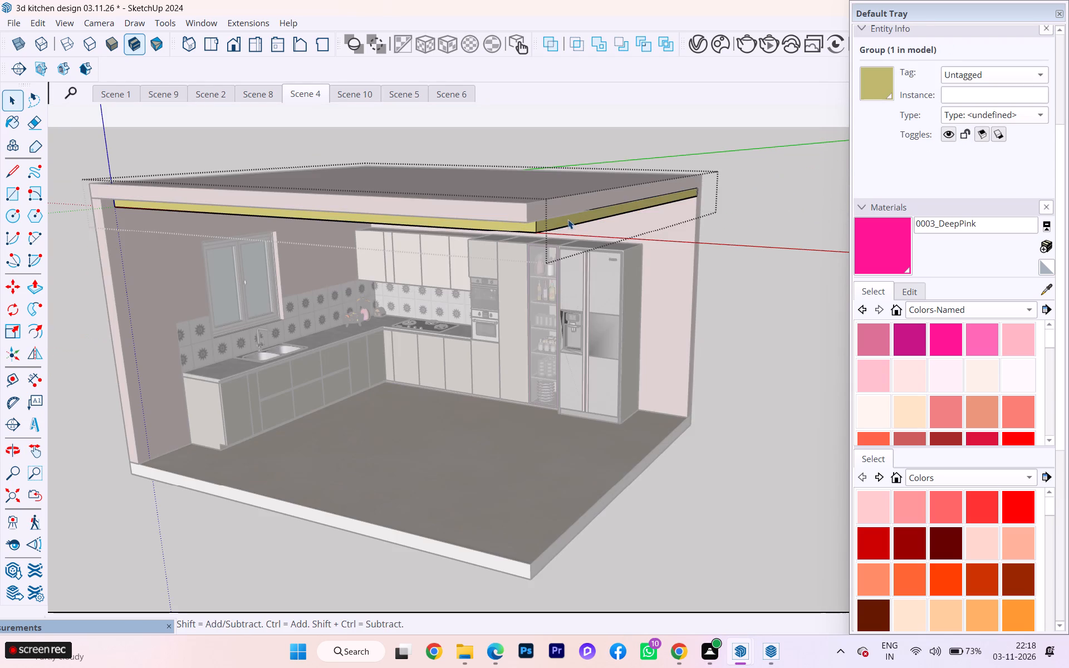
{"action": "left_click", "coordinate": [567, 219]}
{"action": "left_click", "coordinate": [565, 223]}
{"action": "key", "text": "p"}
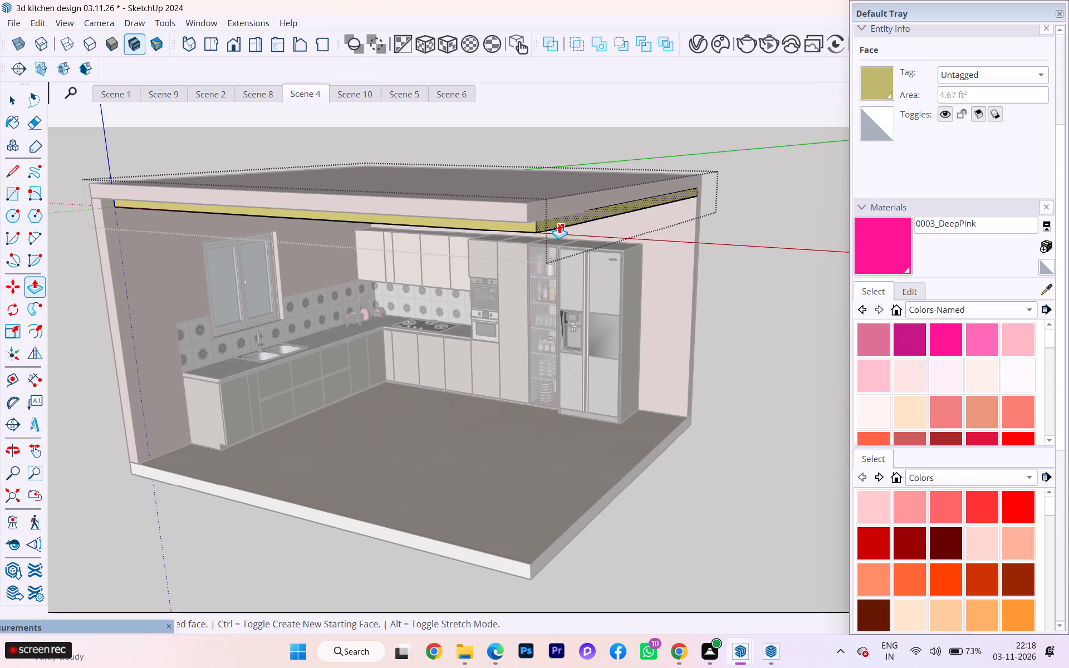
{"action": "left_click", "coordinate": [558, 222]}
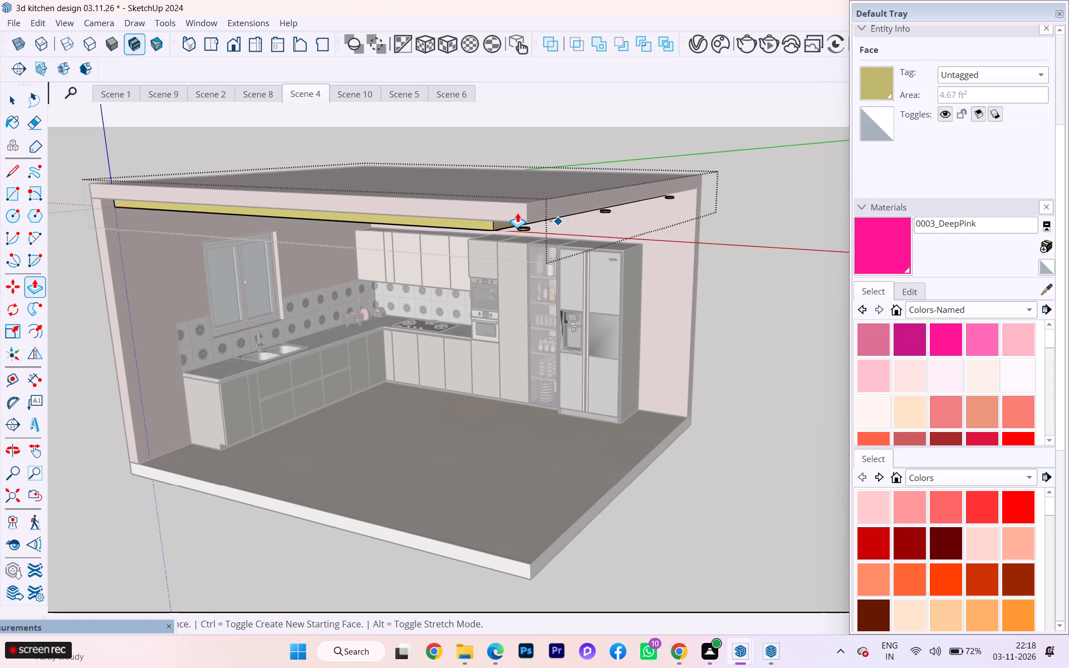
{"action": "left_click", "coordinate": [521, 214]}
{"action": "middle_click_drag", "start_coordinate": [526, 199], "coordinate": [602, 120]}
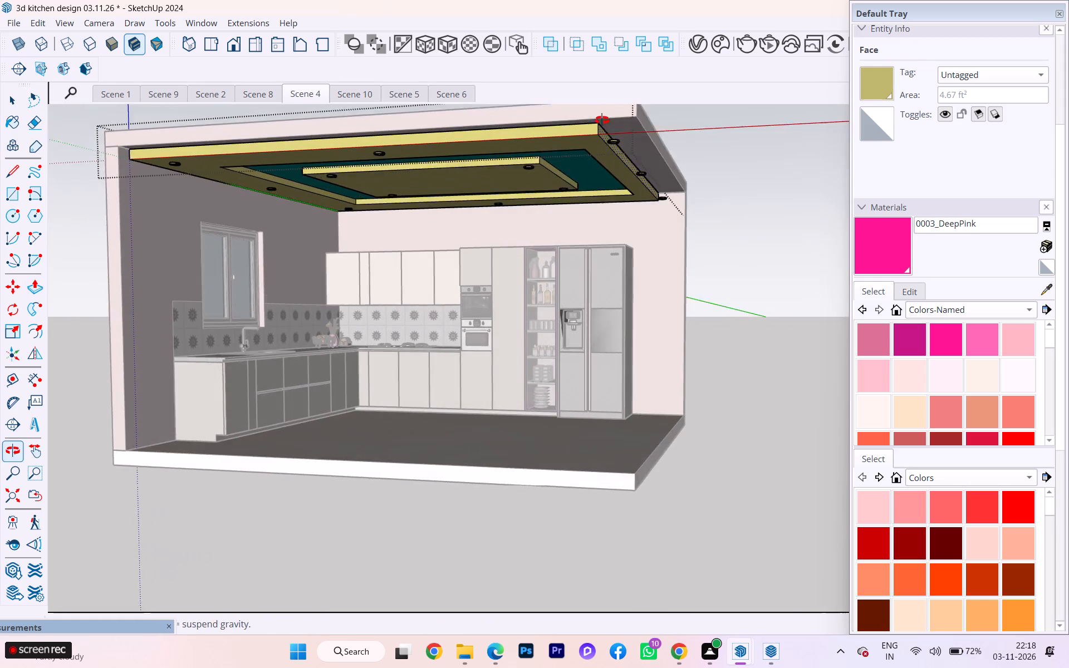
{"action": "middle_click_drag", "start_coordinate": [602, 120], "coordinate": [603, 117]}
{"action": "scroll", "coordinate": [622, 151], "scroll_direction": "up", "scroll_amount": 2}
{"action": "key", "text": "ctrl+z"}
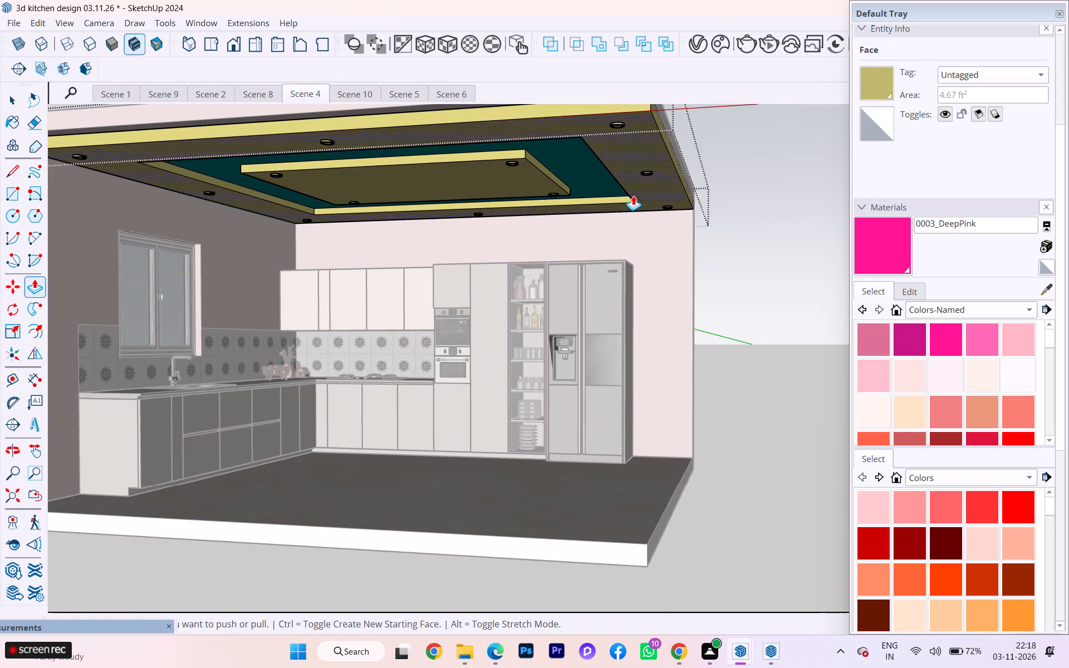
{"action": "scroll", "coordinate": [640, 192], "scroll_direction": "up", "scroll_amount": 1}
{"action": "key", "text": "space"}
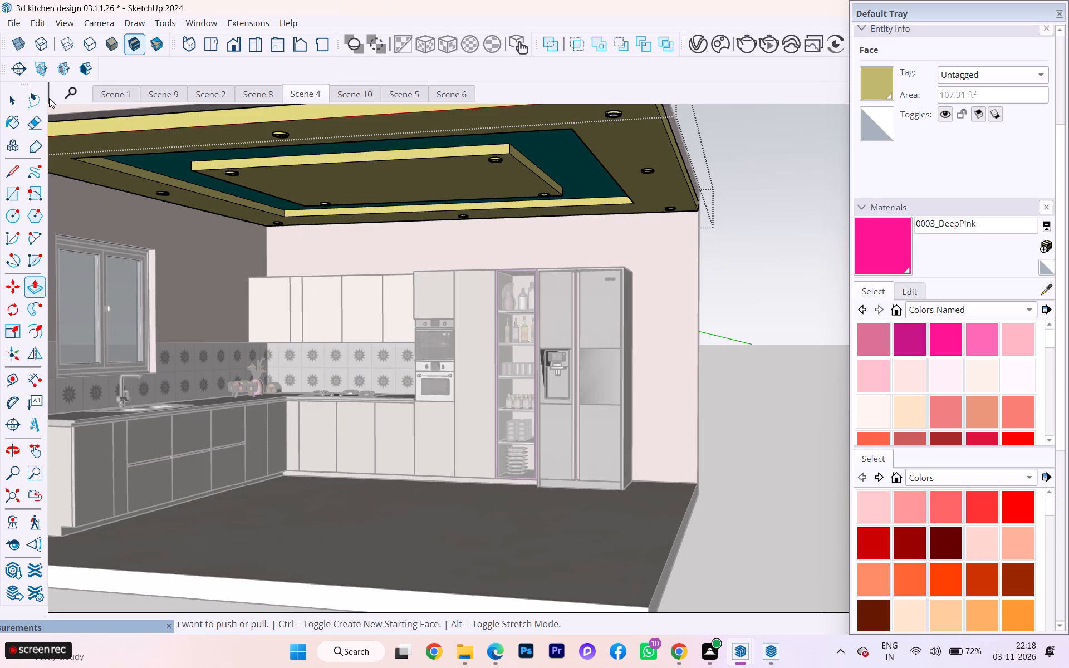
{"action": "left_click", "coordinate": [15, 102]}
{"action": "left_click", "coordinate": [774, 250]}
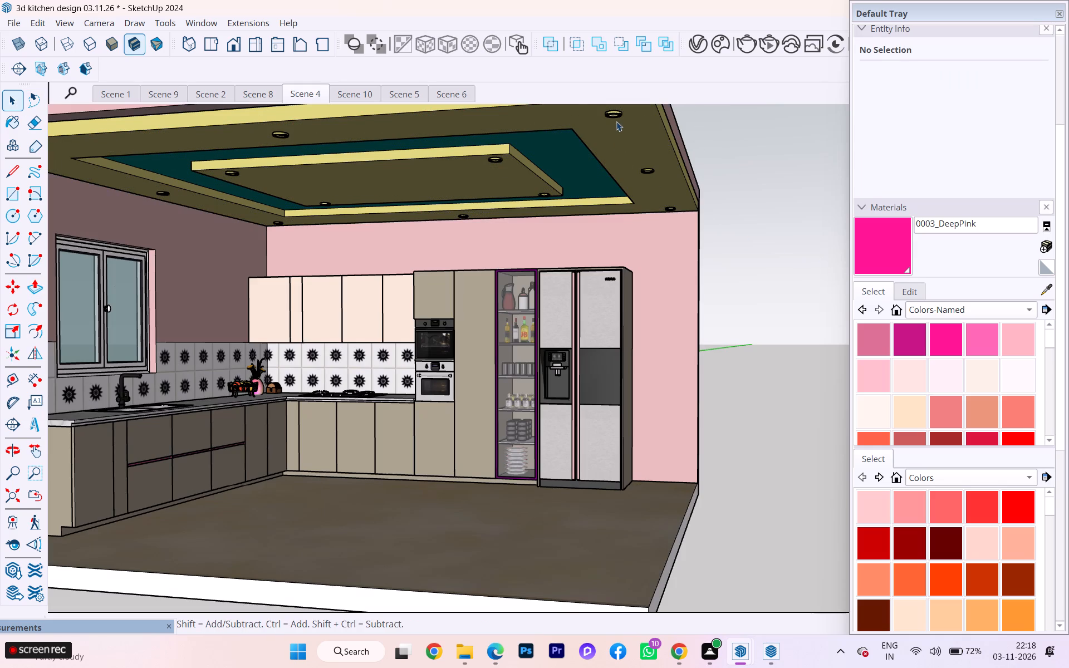
Scale the whole false ceiling group inward from the open fridge side, leaving clearance for a wall.
{"action": "left_click", "coordinate": [616, 120]}
{"action": "scroll", "coordinate": [667, 179], "scroll_direction": "down", "scroll_amount": 1}
{"action": "middle_click_drag", "start_coordinate": [656, 205], "coordinate": [579, 304]}
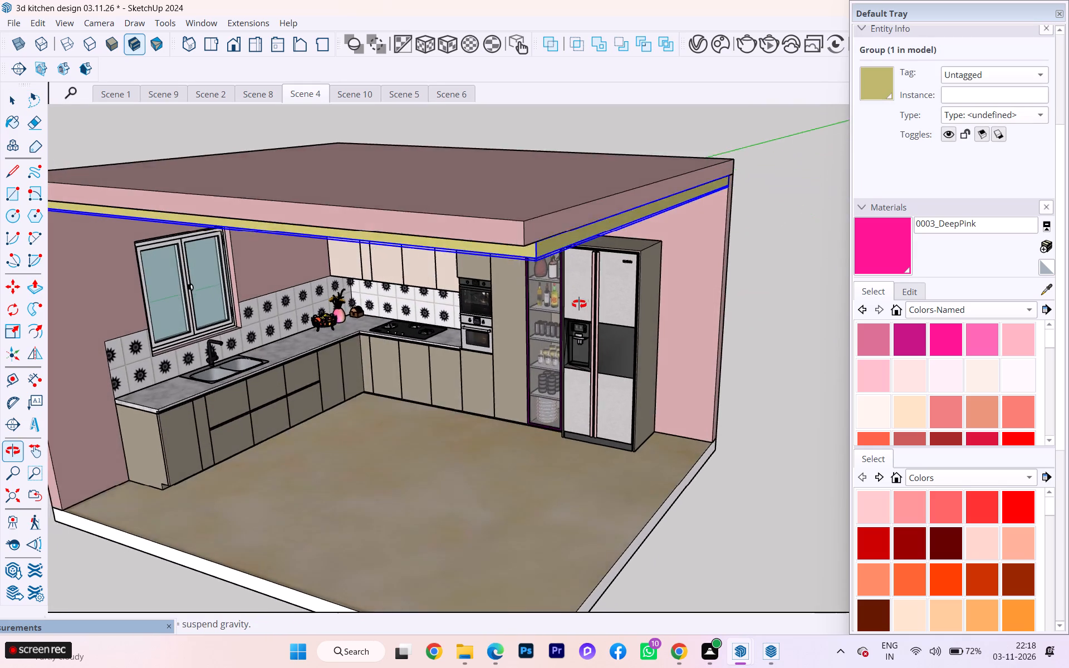
{"action": "middle_click_drag", "start_coordinate": [579, 304], "coordinate": [593, 279]}
{"action": "key", "text": "s"}
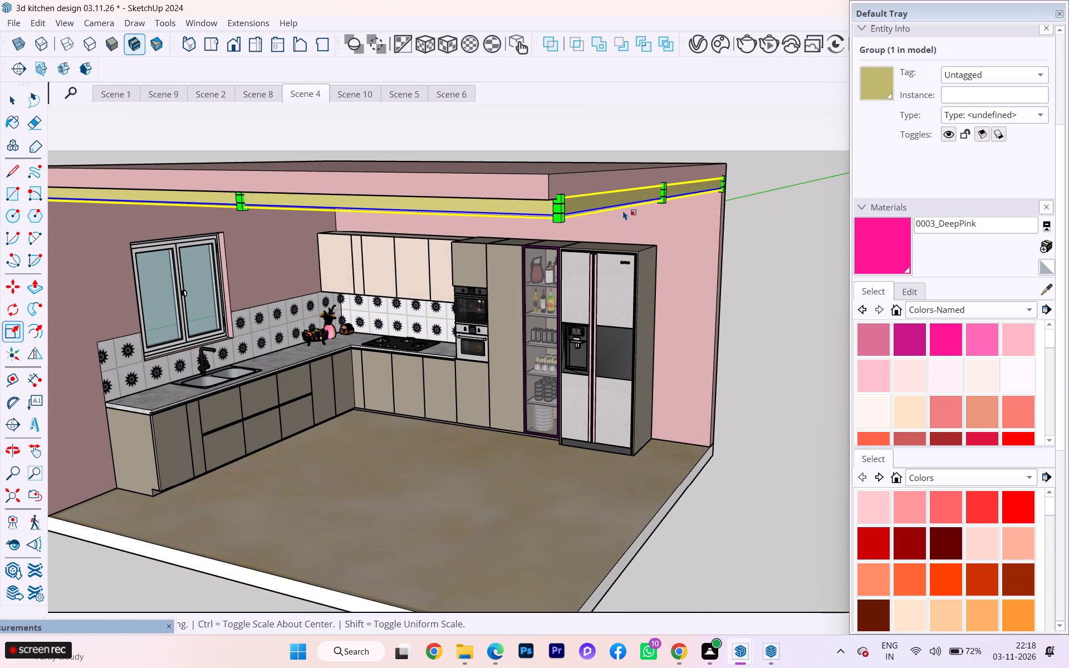
{"action": "left_click", "coordinate": [663, 192]}
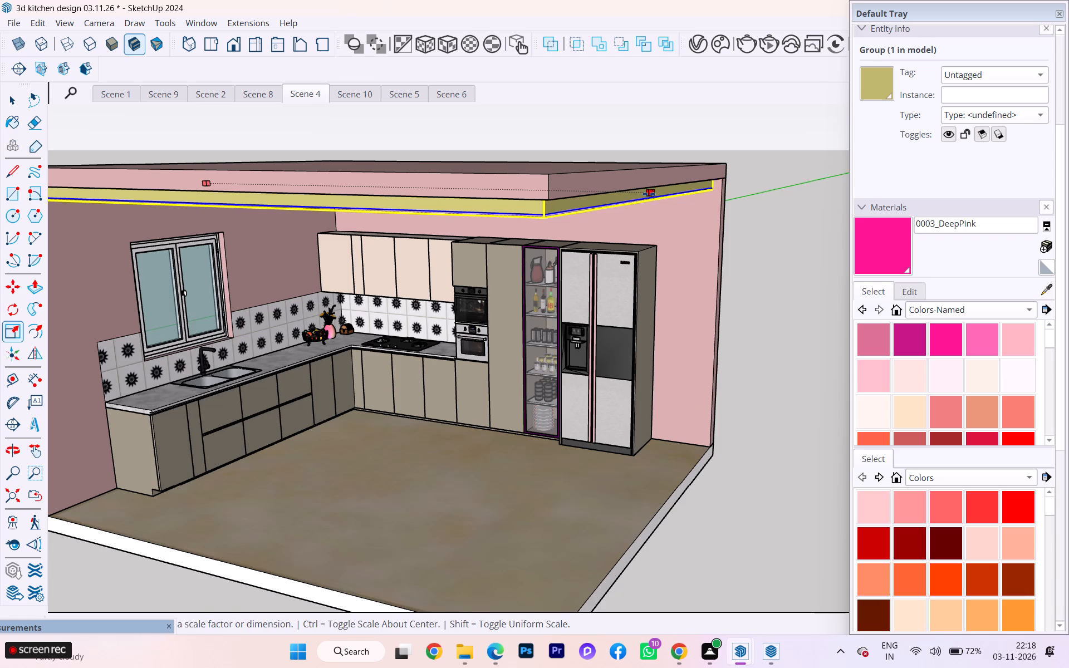
{"action": "left_click", "coordinate": [625, 198]}
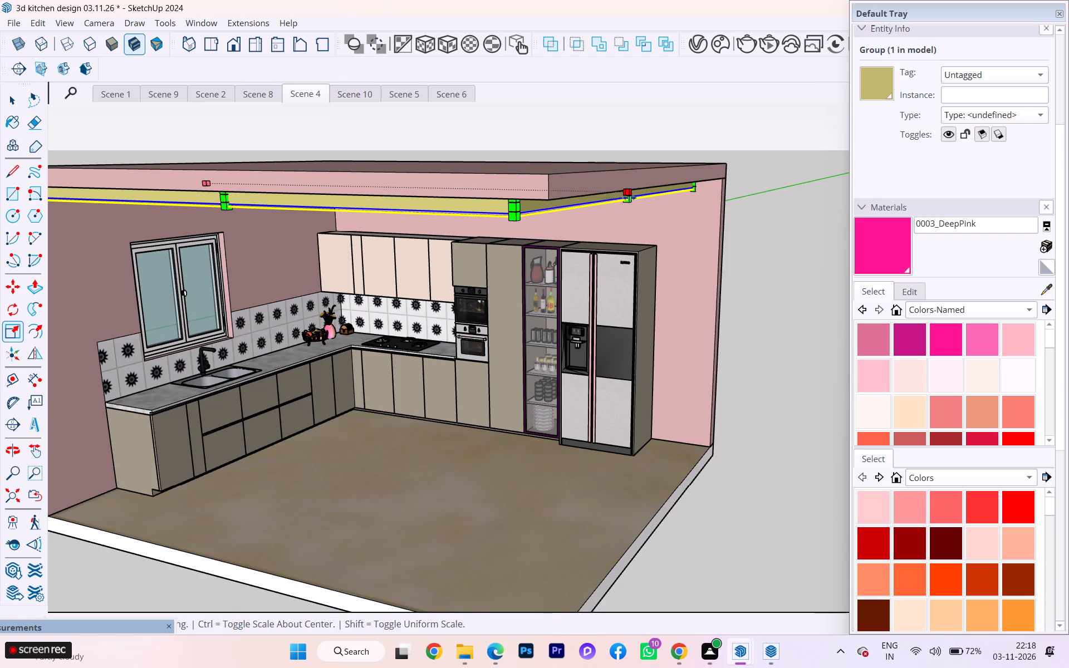
{"action": "middle_click_drag", "start_coordinate": [629, 198], "coordinate": [670, 117]}
{"action": "left_click", "coordinate": [742, 228]}
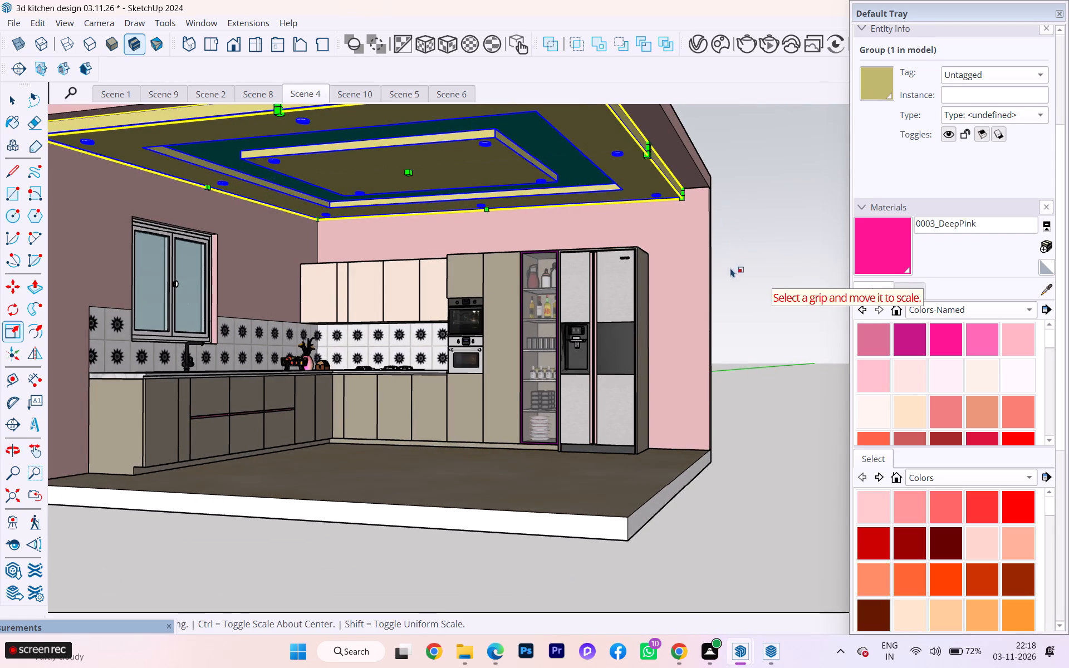
{"action": "left_click", "coordinate": [16, 100]}
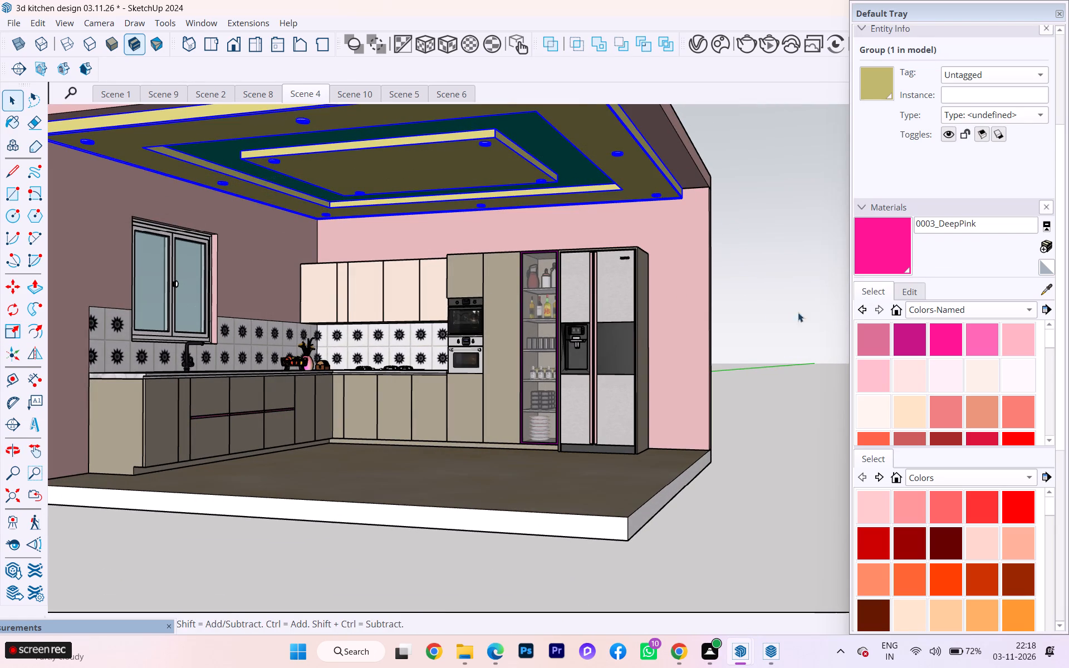
{"action": "left_click", "coordinate": [769, 309]}
Draw a narrow wall-thickness rectangle on the floor along its open fridge-side edge, from the back wall nearly to the front.
{"action": "scroll", "coordinate": [773, 312], "scroll_direction": "down", "scroll_amount": 1}
{"action": "middle_click_drag", "start_coordinate": [773, 313], "coordinate": [773, 358]}
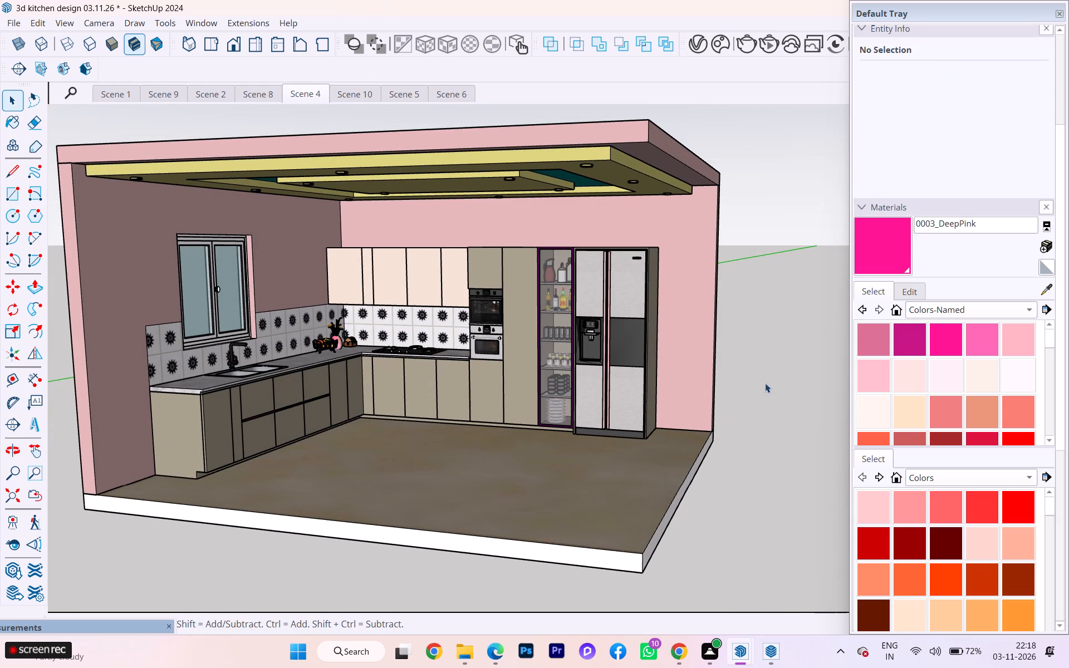
{"action": "middle_click_drag", "start_coordinate": [694, 464], "coordinate": [795, 498]}
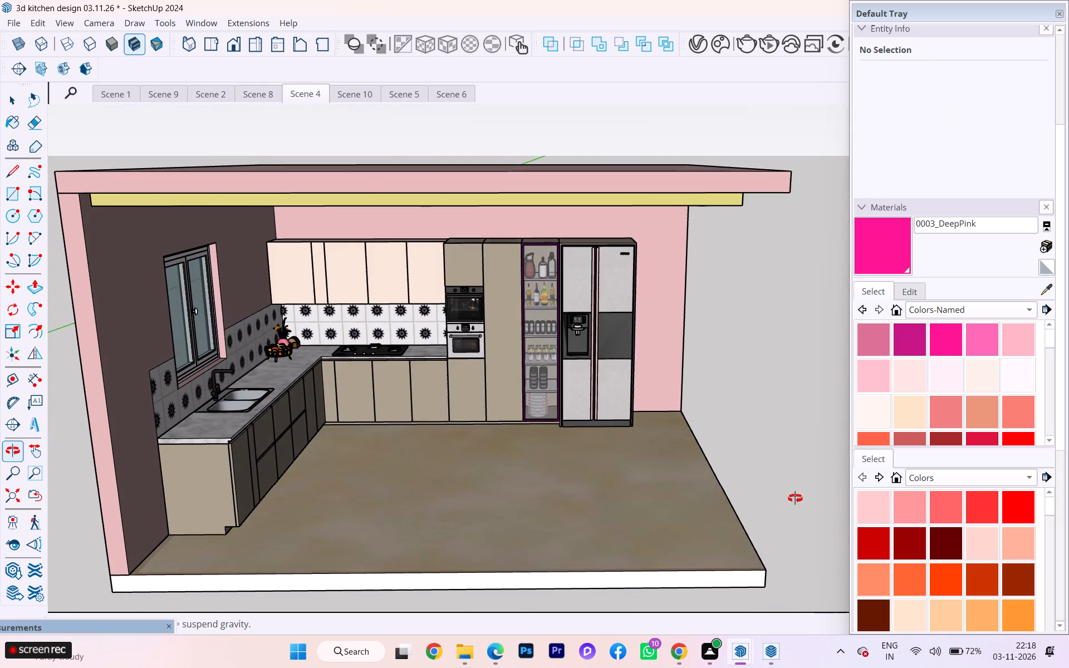
{"action": "middle_click_drag", "start_coordinate": [795, 498], "coordinate": [787, 505]}
{"action": "left_click", "coordinate": [685, 435]}
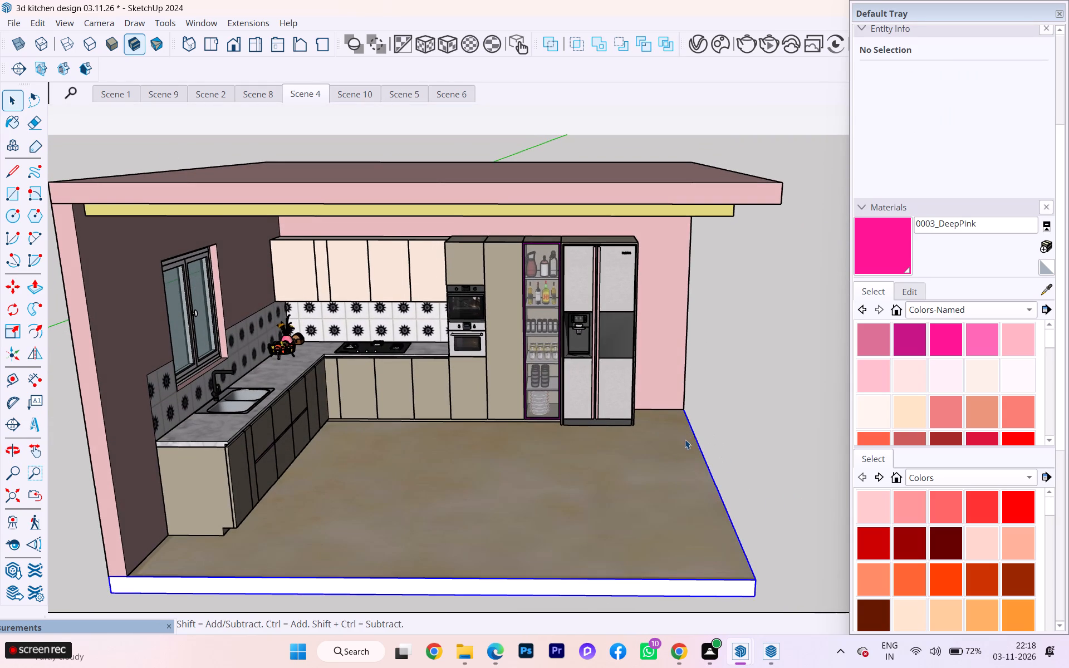
{"action": "key", "text": "r"}
{"action": "scroll", "coordinate": [685, 425], "scroll_direction": "up", "scroll_amount": 1}
{"action": "left_click", "coordinate": [684, 407]}
{"action": "scroll", "coordinate": [675, 473], "scroll_direction": "down", "scroll_amount": 2}
{"action": "scroll", "coordinate": [675, 469], "scroll_direction": "up", "scroll_amount": 1}
{"action": "scroll", "coordinate": [666, 458], "scroll_direction": "down", "scroll_amount": 2}
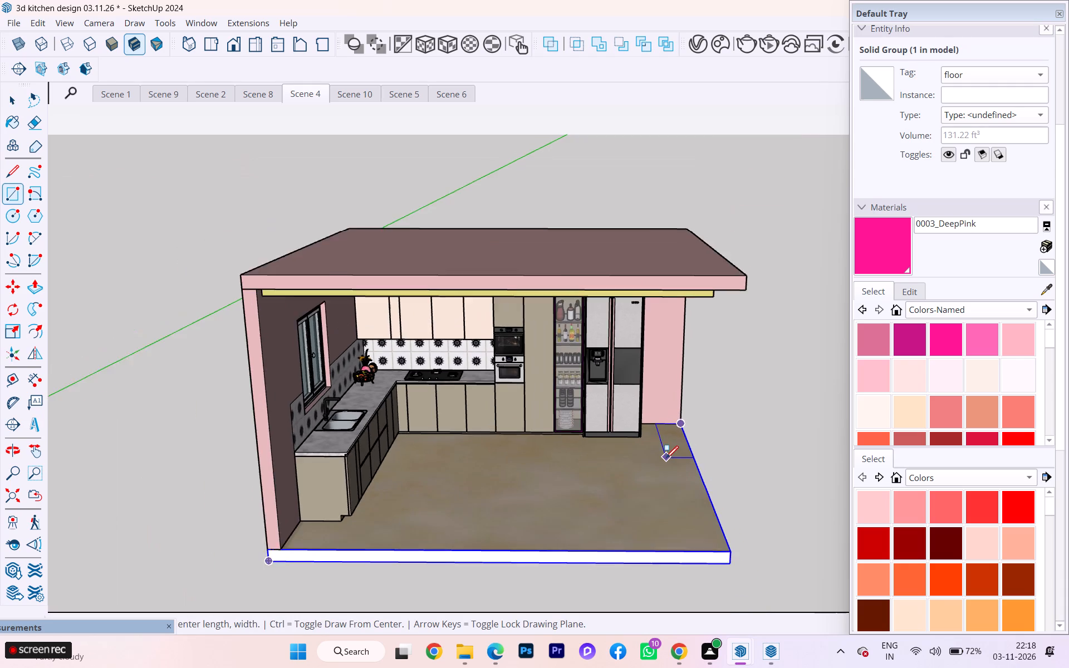
{"action": "scroll", "coordinate": [710, 537], "scroll_direction": "up", "scroll_amount": 2}
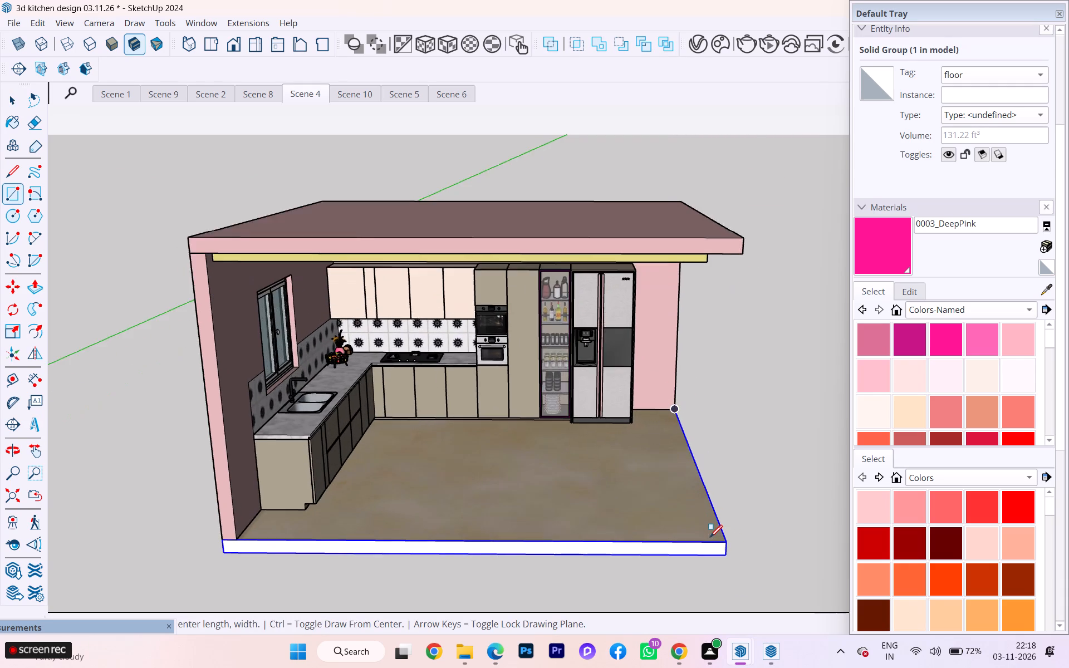
{"action": "scroll", "coordinate": [710, 537], "scroll_direction": "up", "scroll_amount": 1}
{"action": "scroll", "coordinate": [710, 537], "scroll_direction": "down", "scroll_amount": 1}
{"action": "scroll", "coordinate": [710, 537], "scroll_direction": "up", "scroll_amount": 3}
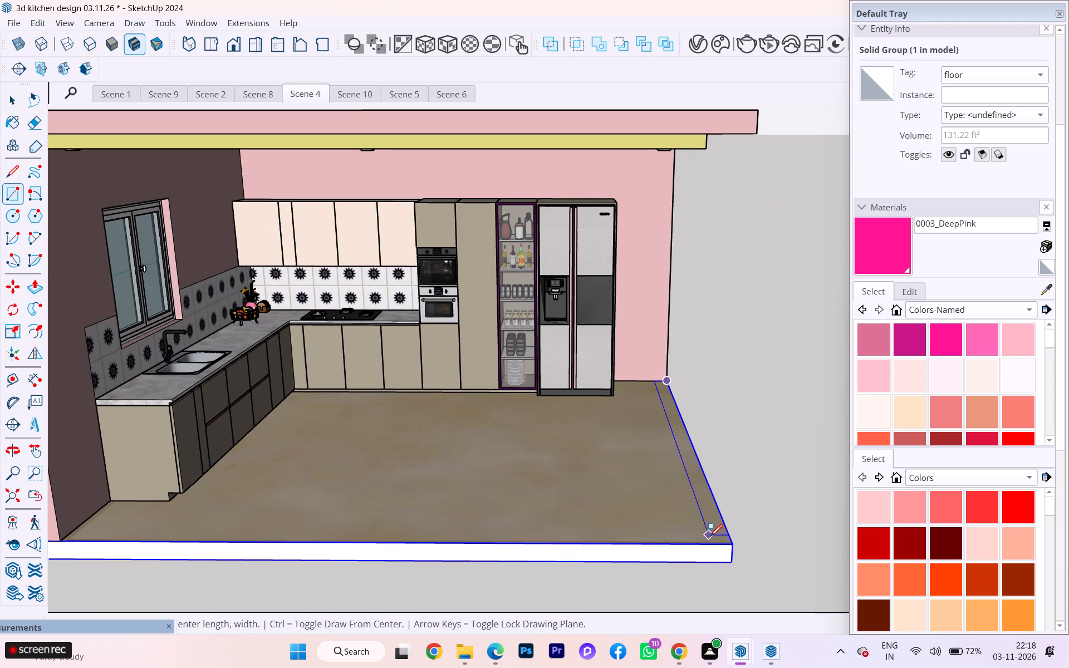
{"action": "left_click", "coordinate": [709, 533]}
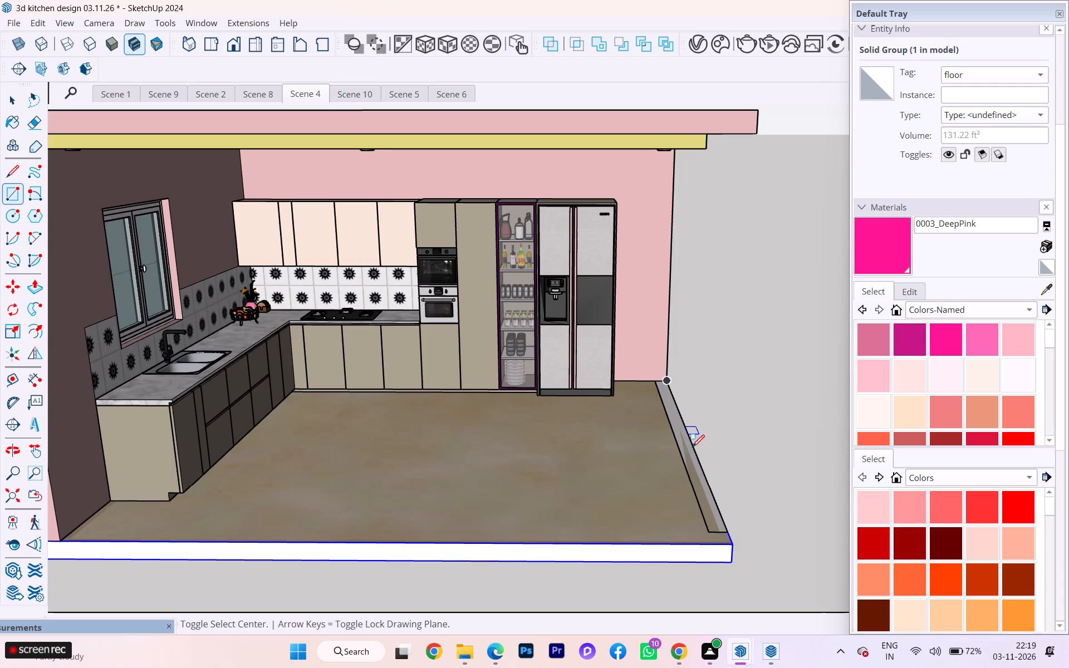
{"action": "key", "text": "space"}
Push/Pull the floor strip up about 10' to the underside of the roof slab to form the side wall.
{"action": "key", "text": "p"}
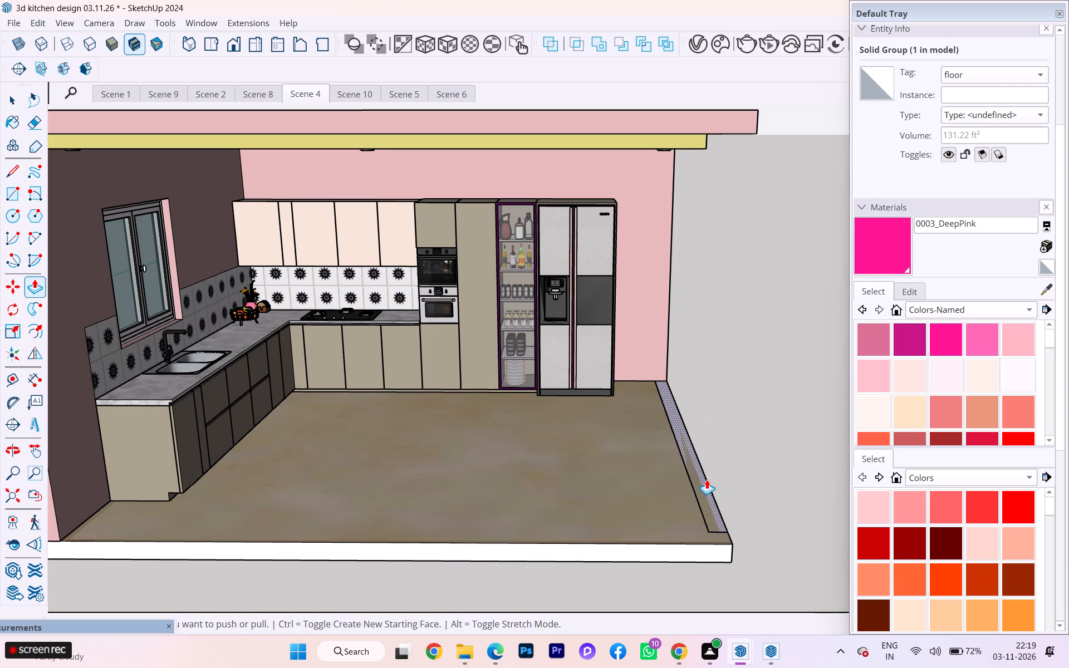
{"action": "left_click", "coordinate": [706, 480]}
{"action": "scroll", "coordinate": [695, 365], "scroll_direction": "down", "scroll_amount": 1}
{"action": "middle_click_drag", "start_coordinate": [686, 365], "coordinate": [351, 386]}
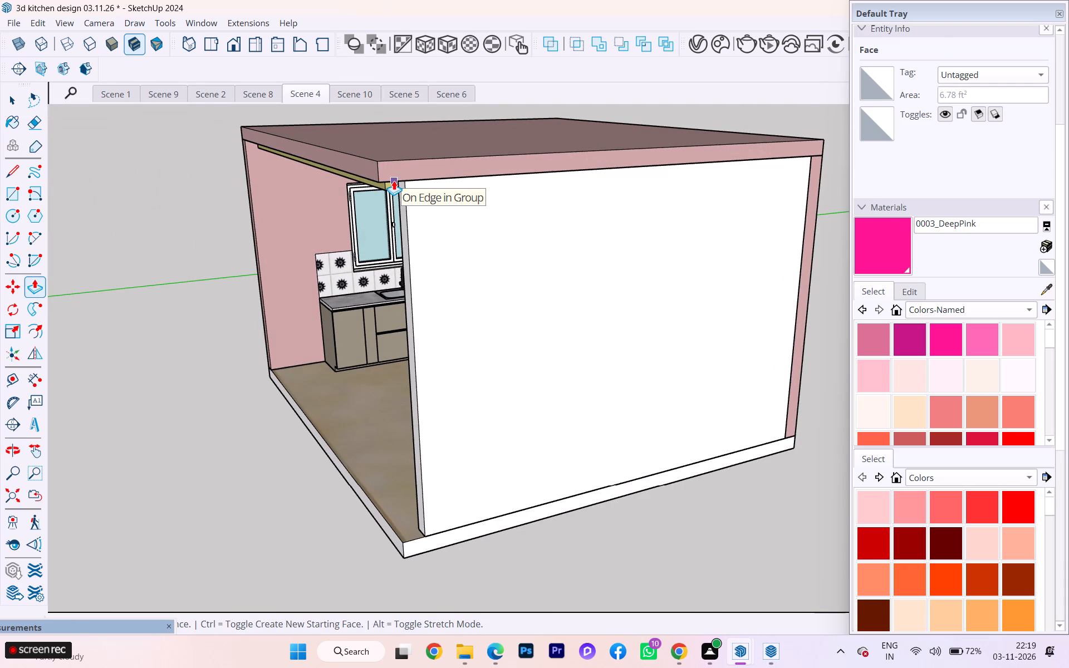
{"action": "left_click", "coordinate": [394, 180]}
{"action": "scroll", "coordinate": [457, 271], "scroll_direction": "down", "scroll_amount": 1}
Extend the new side wall's front end face to the front corner of the roof slab.
{"action": "middle_click_drag", "start_coordinate": [467, 274], "coordinate": [625, 269]}
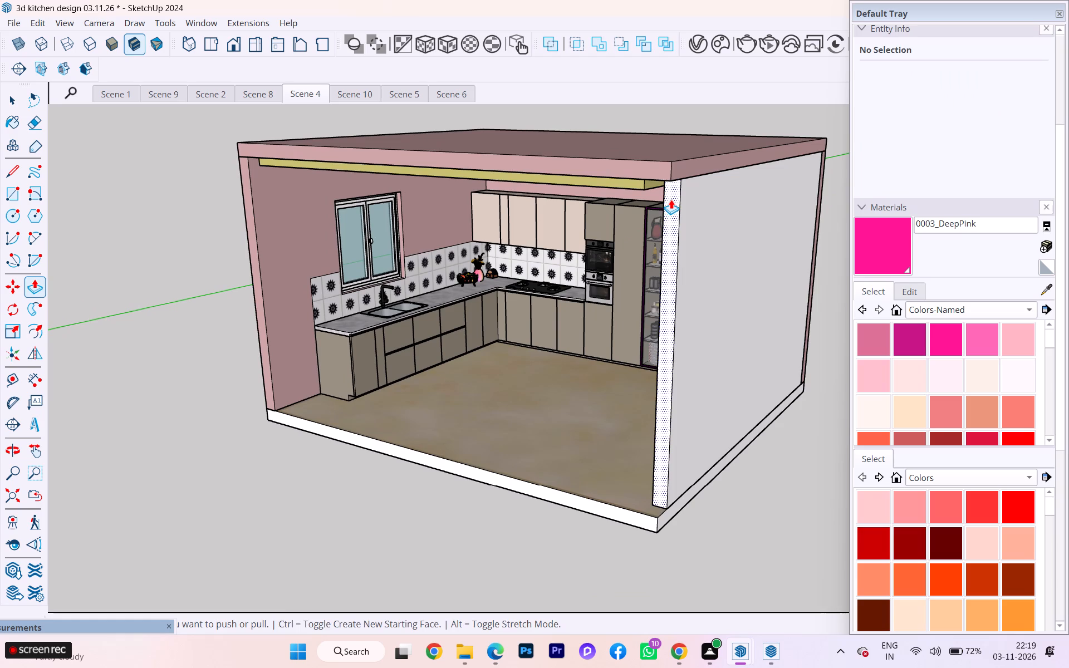
{"action": "left_click", "coordinate": [671, 199]}
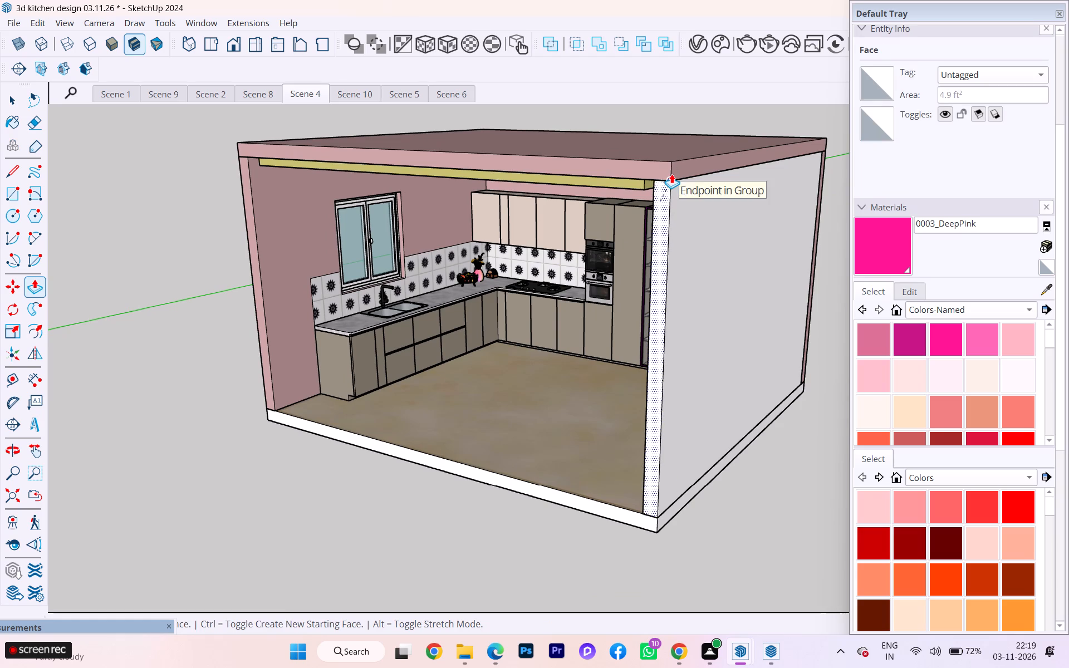
{"action": "left_click", "coordinate": [671, 174]}
Select all the connected geometry of the new side wall and make it a group.
{"action": "left_click", "coordinate": [17, 93]}
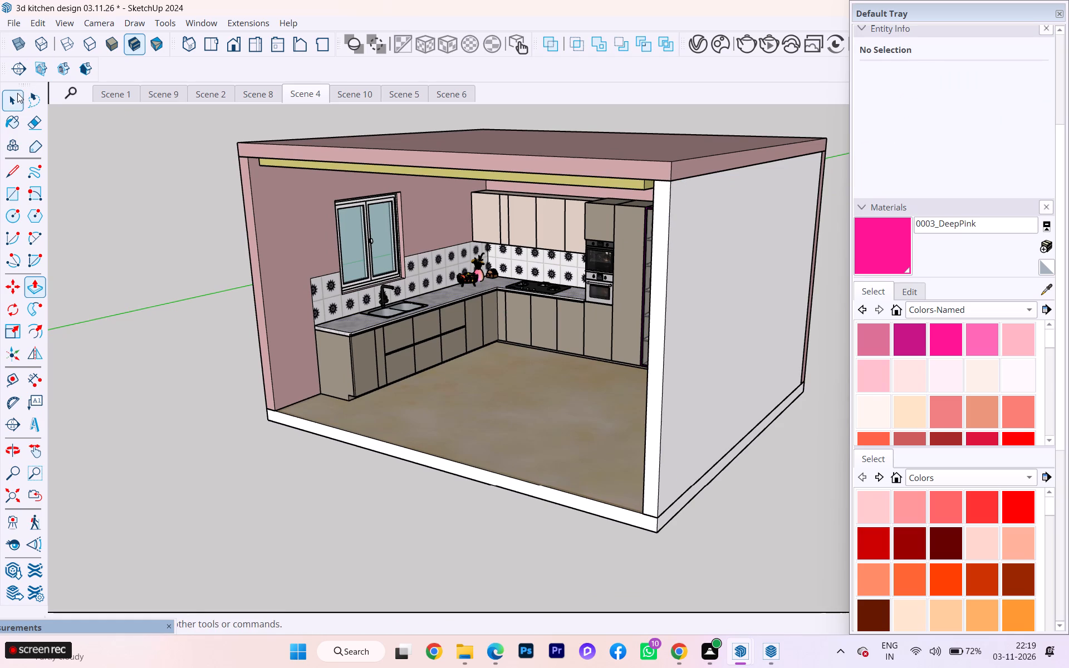
{"action": "left_click", "coordinate": [90, 173]}
{"action": "left_click", "coordinate": [667, 267]}
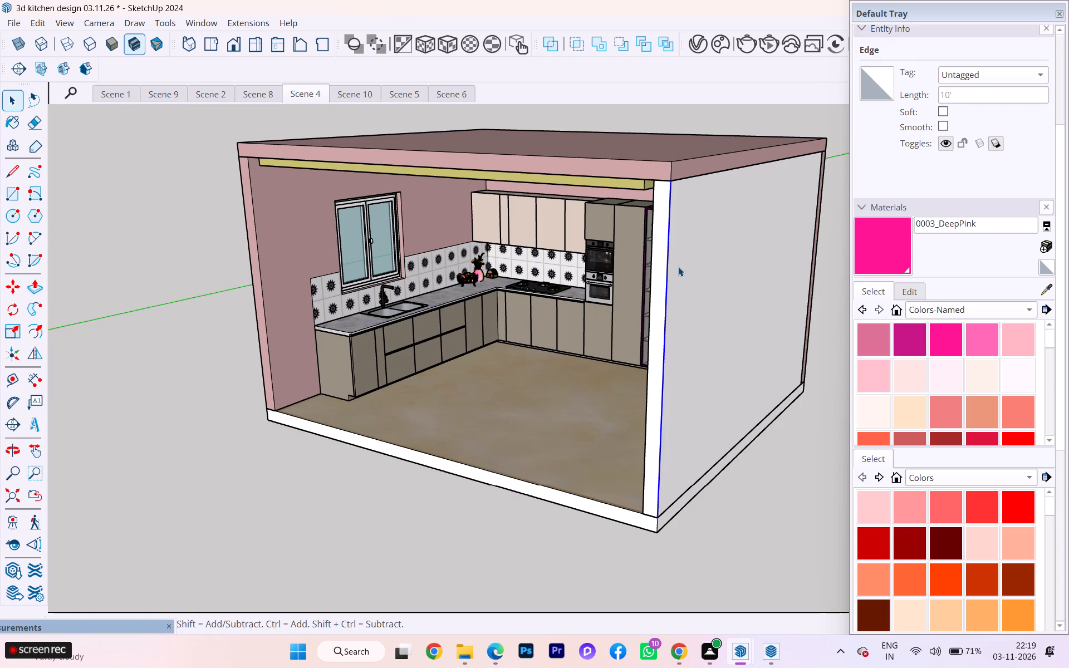
{"action": "triple_click", "coordinate": [679, 267]}
{"action": "right_click", "coordinate": [679, 267]}
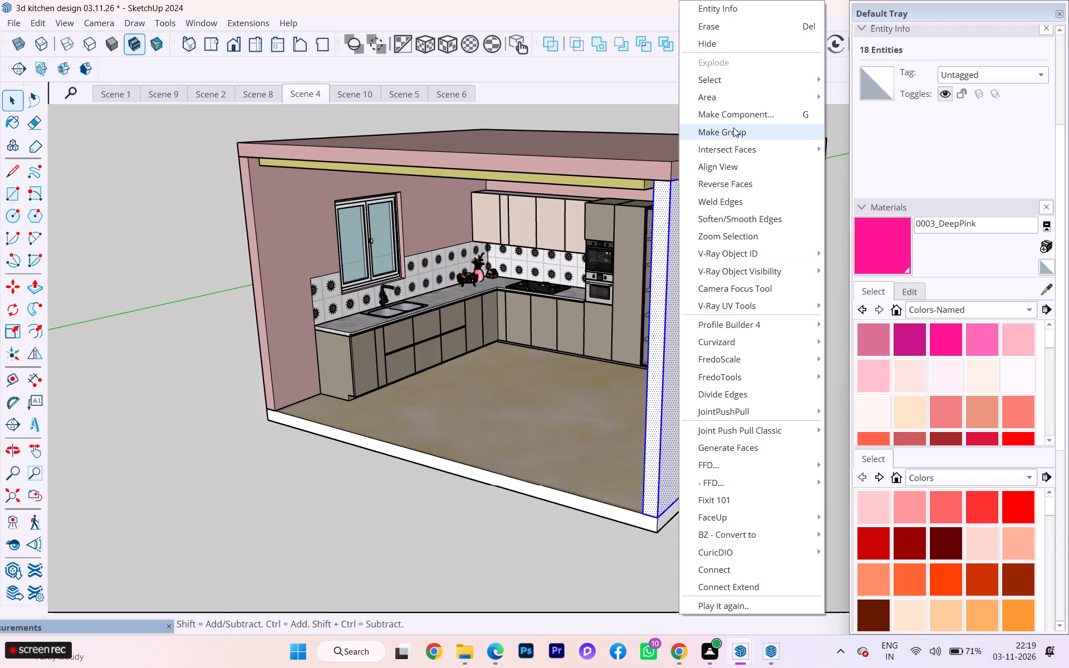
{"action": "left_click", "coordinate": [733, 128]}
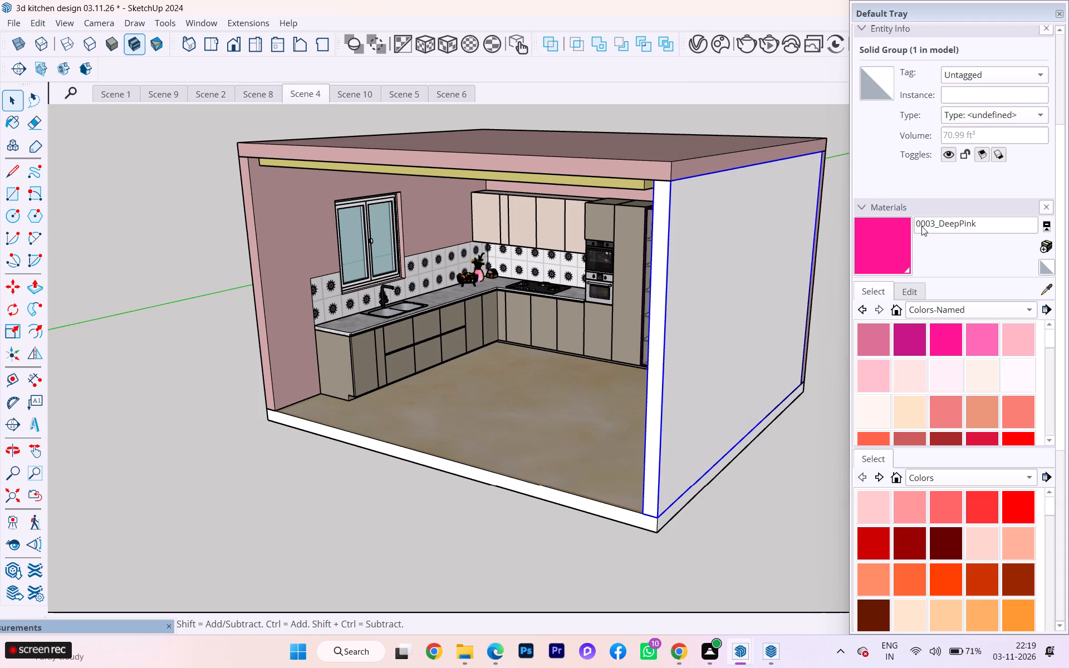
Sample the roof slab's pink Generic1 material and paint the new side wall group with it.
{"action": "left_click", "coordinate": [1039, 292]}
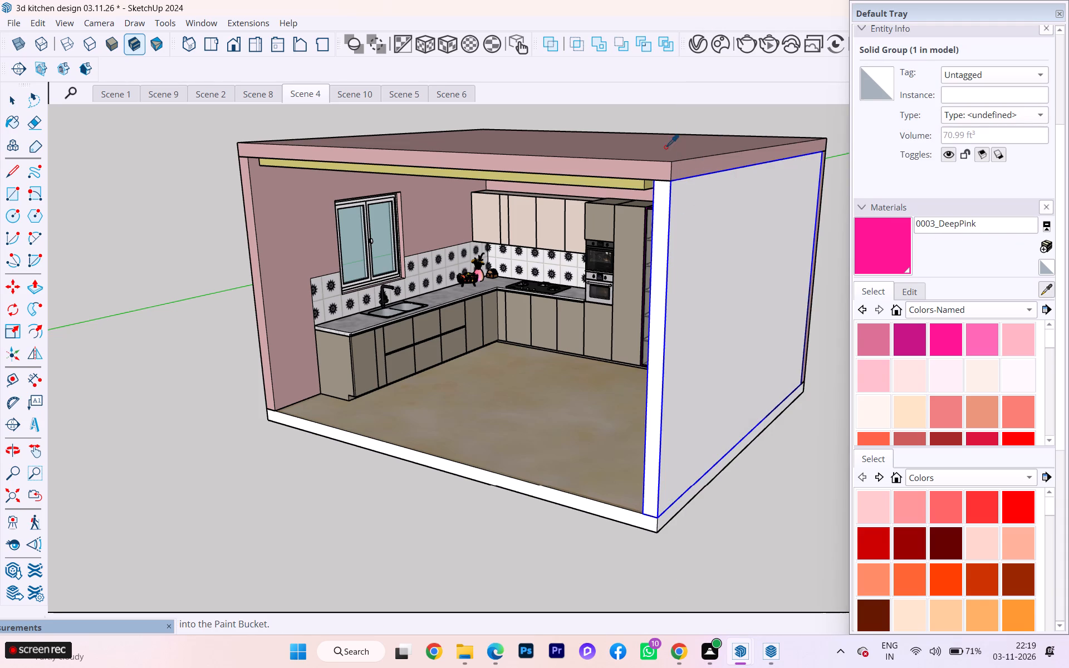
{"action": "left_click", "coordinate": [665, 147]}
{"action": "left_click", "coordinate": [728, 228]}
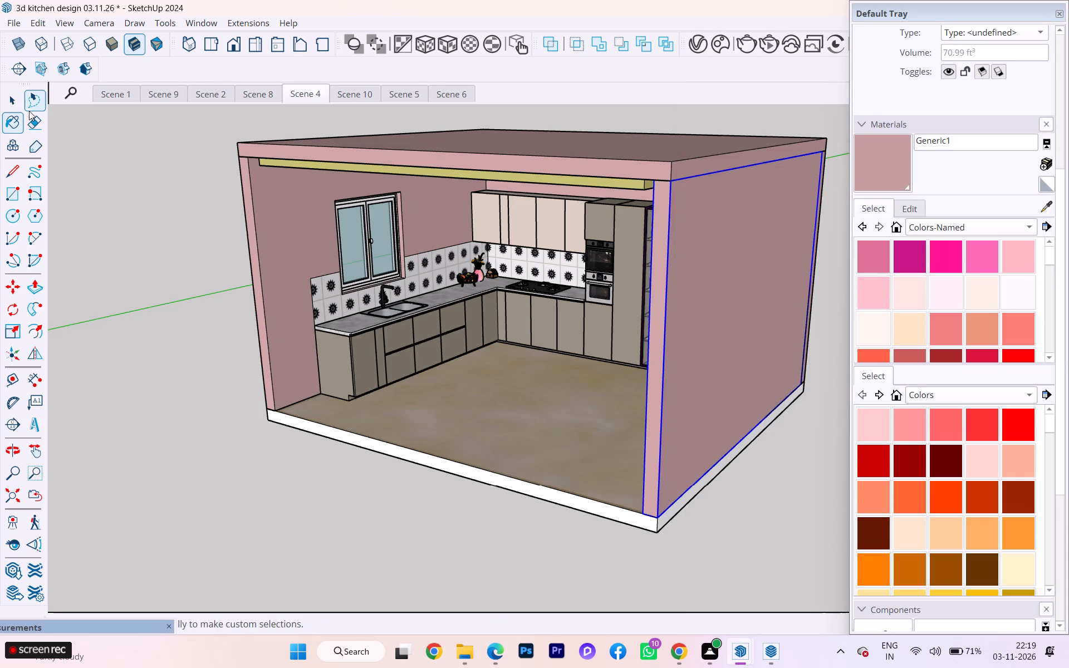
Sample the roof slab's pink Generic1 material and paint the floor slab's white edge with it.
{"action": "left_click", "coordinate": [24, 109]}
{"action": "left_click", "coordinate": [15, 103]}
{"action": "left_click", "coordinate": [196, 248]}
{"action": "middle_click_drag", "start_coordinate": [456, 257], "coordinate": [591, 243]}
{"action": "left_click", "coordinate": [556, 460]}
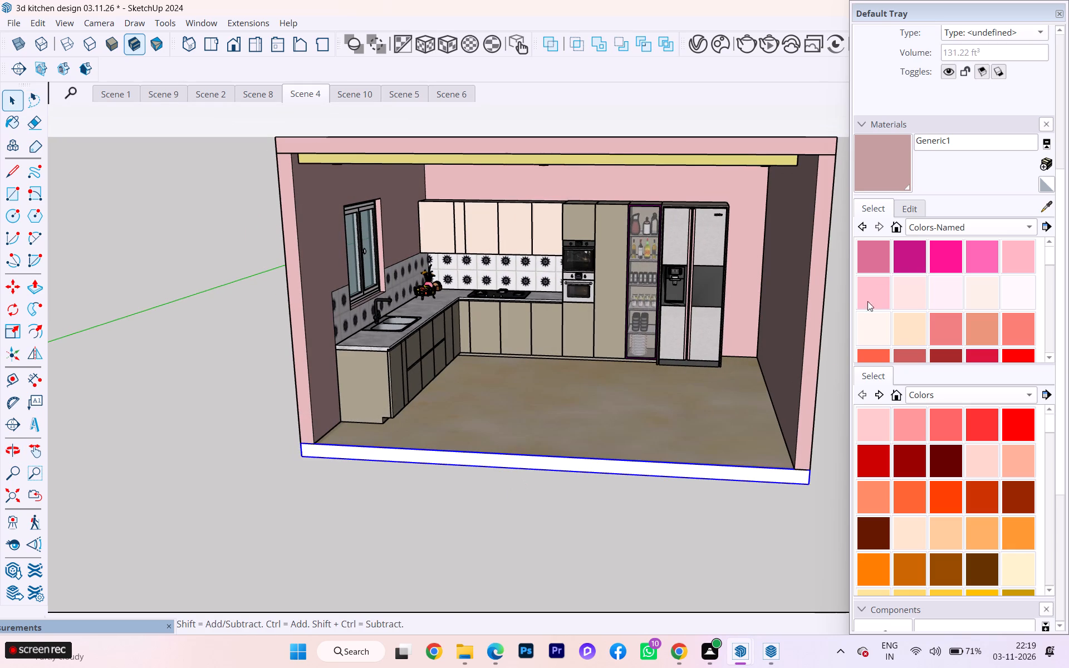
{"action": "left_click", "coordinate": [1045, 203]}
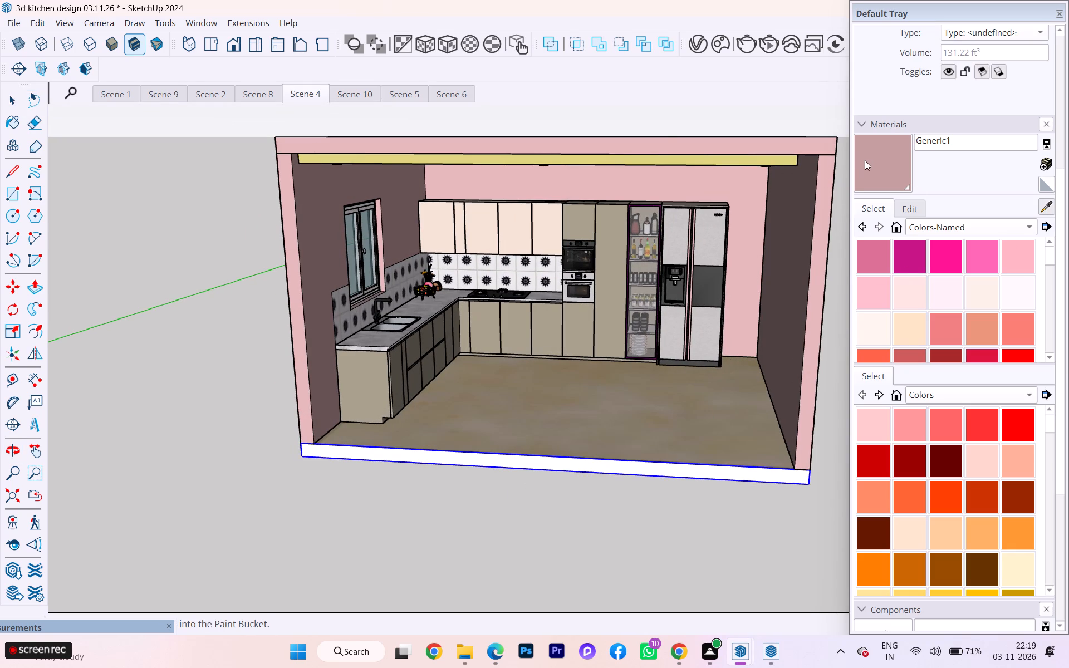
{"action": "left_click", "coordinate": [658, 143]}
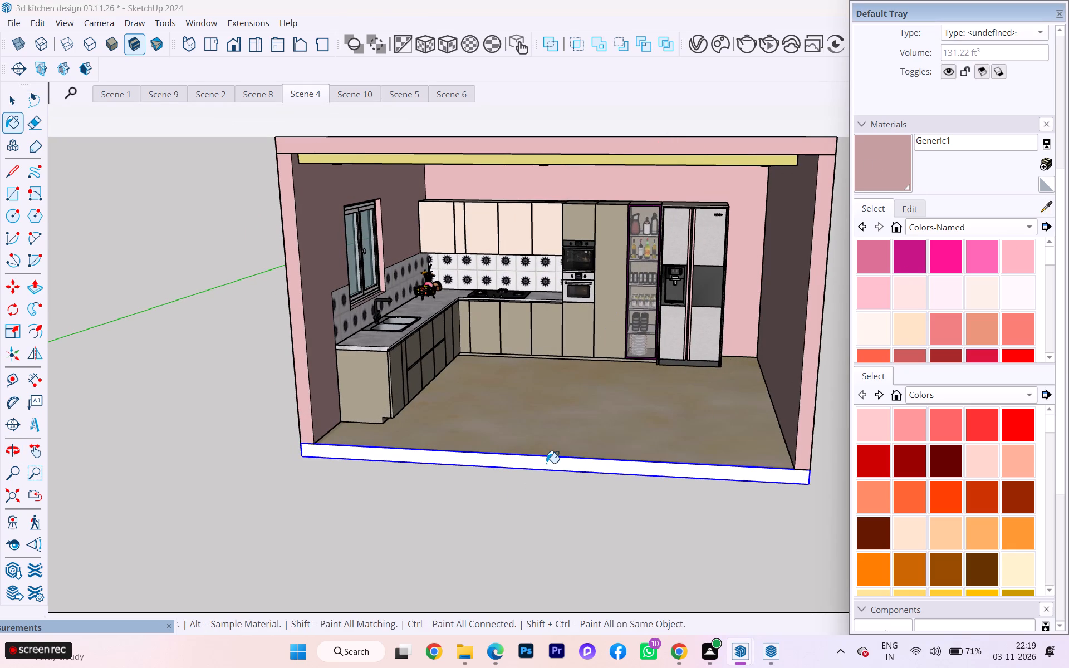
{"action": "left_click", "coordinate": [546, 463]}
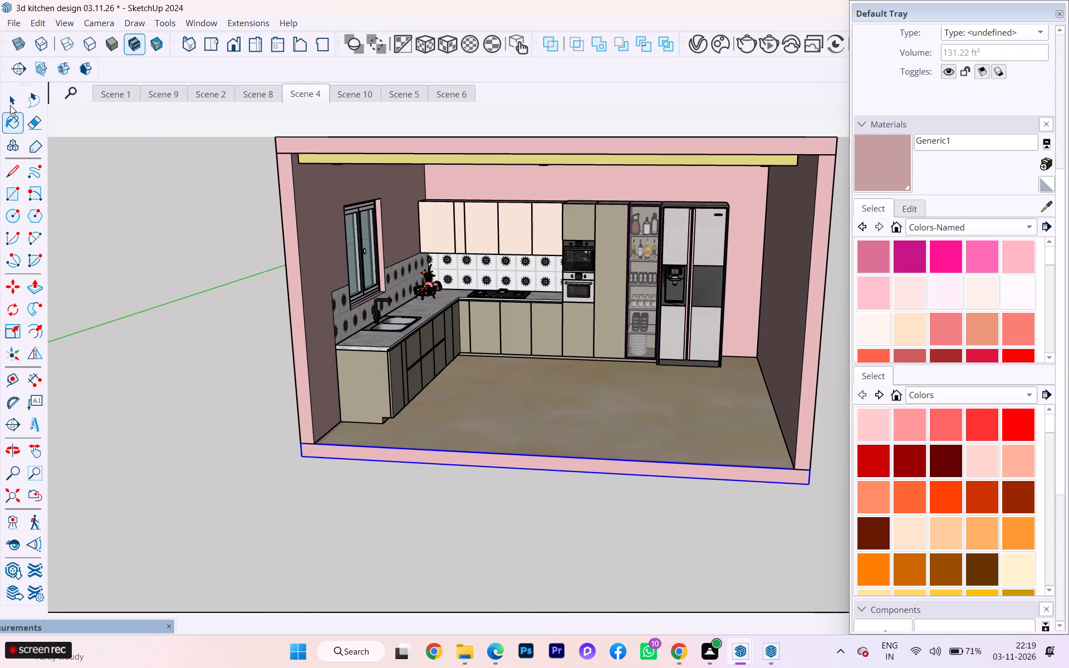
{"action": "left_click", "coordinate": [10, 105]}
Examine the whole kitchen in the Front view, checking the false ceiling against the back wall and both side walls.
{"action": "left_click", "coordinate": [15, 495]}
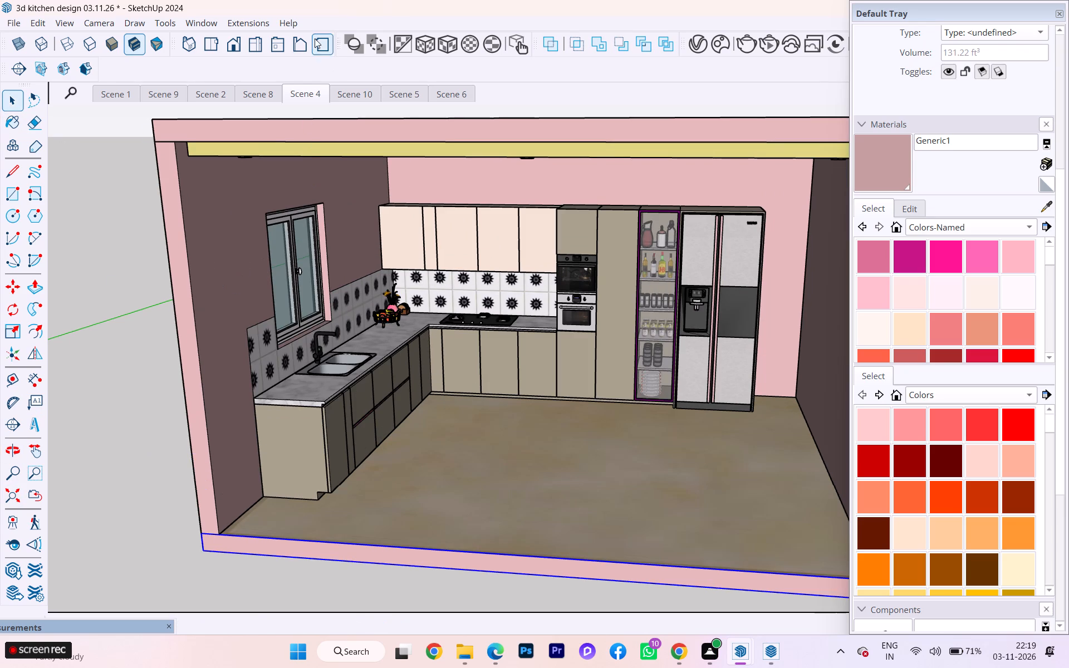
{"action": "left_click", "coordinate": [259, 46]}
{"action": "left_click", "coordinate": [227, 43]}
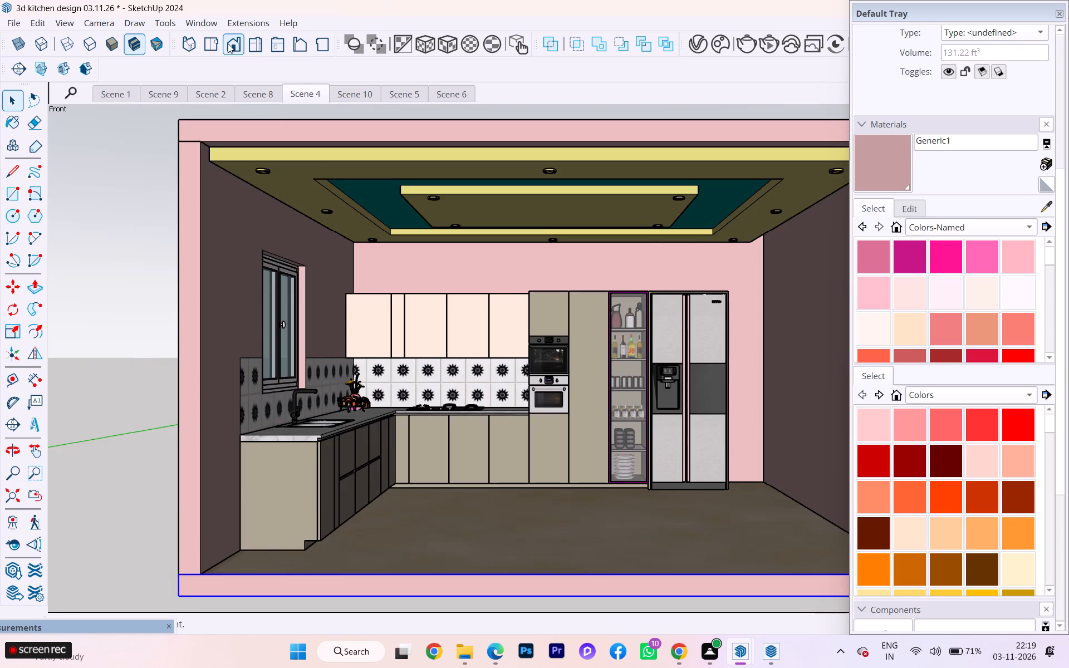
{"action": "scroll", "coordinate": [204, 268], "scroll_direction": "down", "scroll_amount": 3}
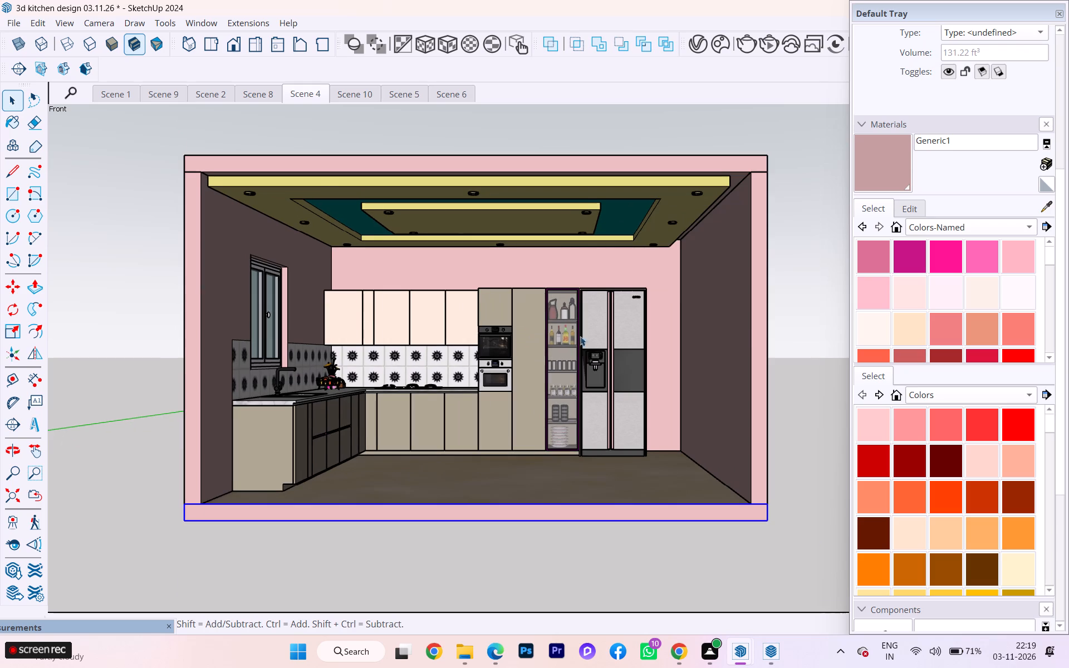
{"action": "scroll", "coordinate": [719, 337], "scroll_direction": "up", "scroll_amount": 2}
{"action": "scroll", "coordinate": [827, 324], "scroll_direction": "down", "scroll_amount": 1}
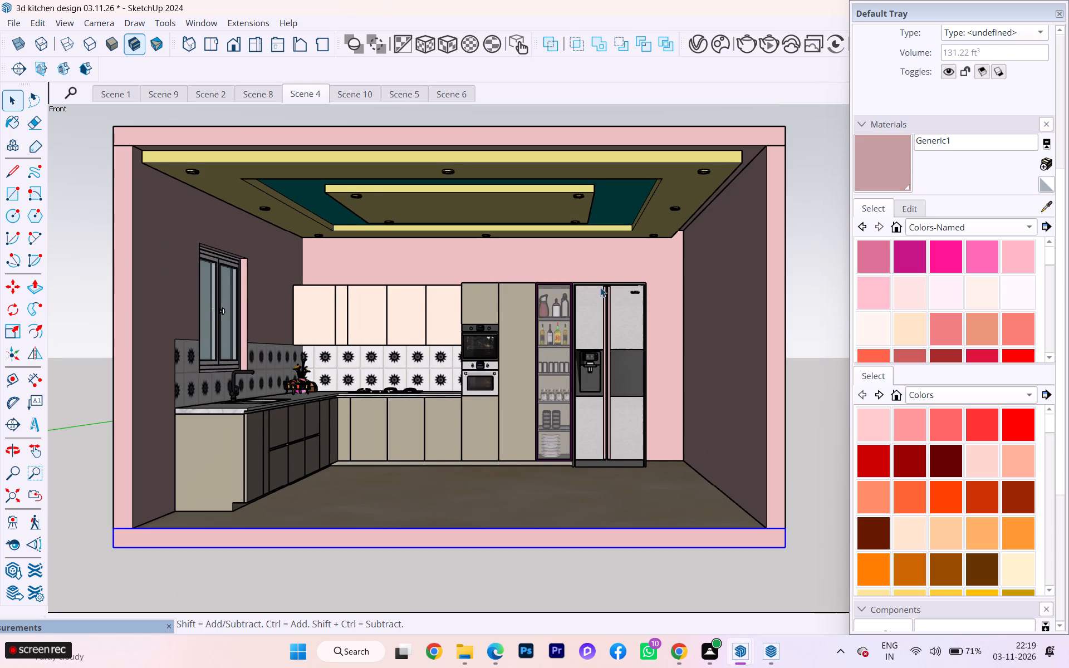
{"action": "scroll", "coordinate": [751, 298], "scroll_direction": "down", "scroll_amount": 1}
{"action": "scroll", "coordinate": [534, 191], "scroll_direction": "up", "scroll_amount": 1}
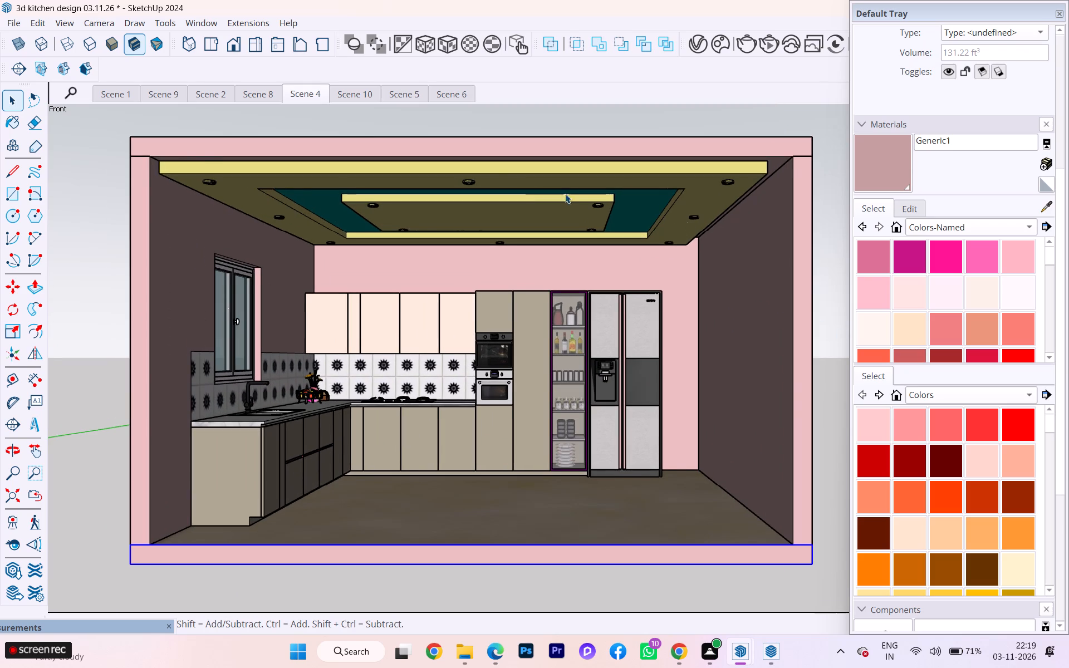
{"action": "scroll", "coordinate": [777, 251], "scroll_direction": "down", "scroll_amount": 1}
{"action": "scroll", "coordinate": [612, 141], "scroll_direction": "up", "scroll_amount": 2}
{"action": "scroll", "coordinate": [461, 70], "scroll_direction": "down", "scroll_amount": 1}
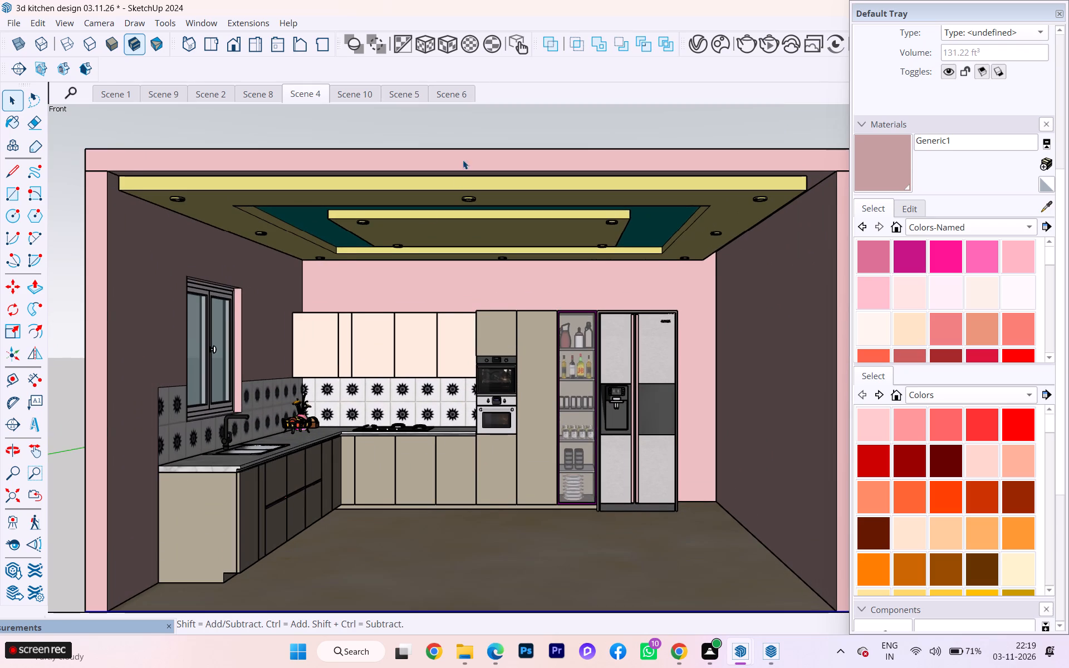
{"action": "scroll", "coordinate": [403, 208], "scroll_direction": "down", "scroll_amount": 1}
{"action": "scroll", "coordinate": [404, 319], "scroll_direction": "up", "scroll_amount": 2}
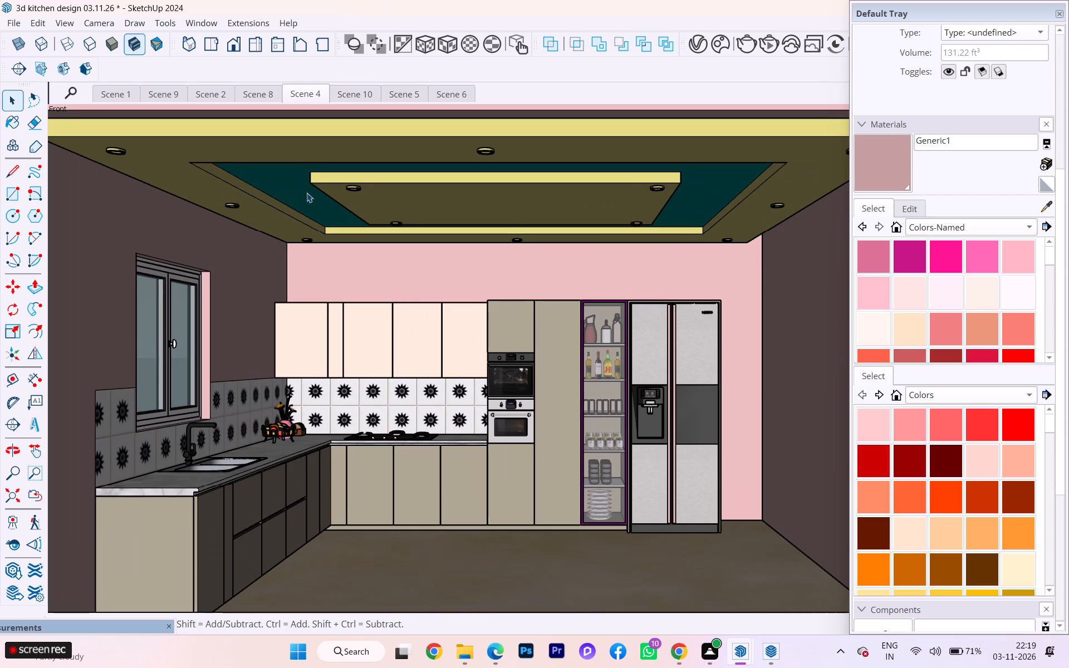
{"action": "scroll", "coordinate": [297, 182], "scroll_direction": "down", "scroll_amount": 1}
{"action": "scroll", "coordinate": [362, 225], "scroll_direction": "down", "scroll_amount": 1}
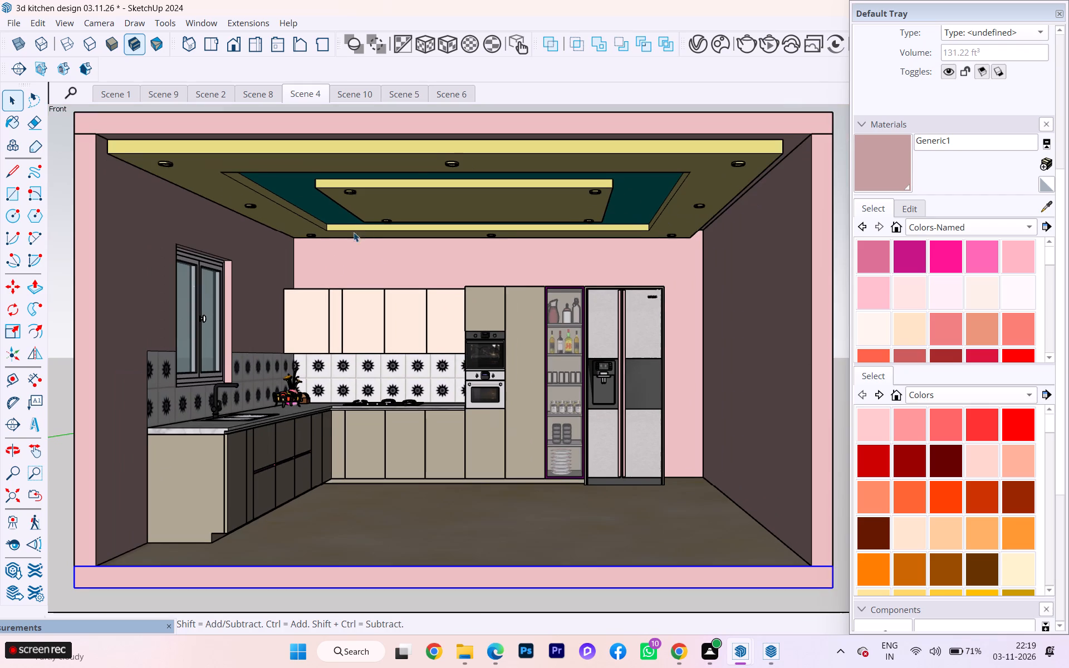
{"action": "scroll", "coordinate": [331, 273], "scroll_direction": "up", "scroll_amount": 1}
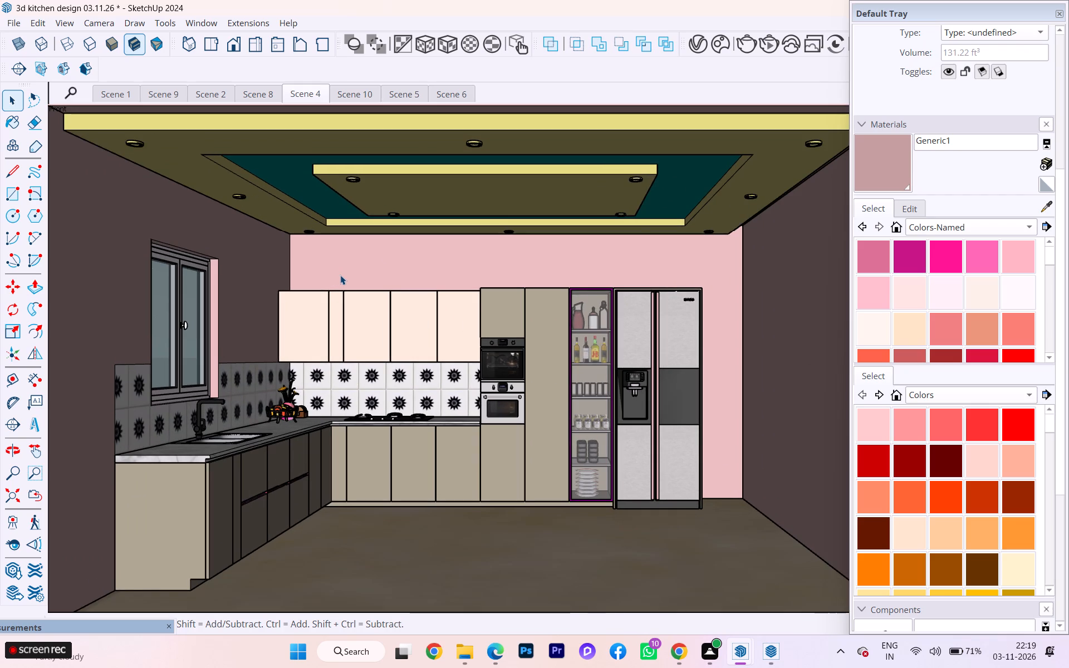
{"action": "middle_click_drag", "start_coordinate": [343, 276], "coordinate": [356, 275]}
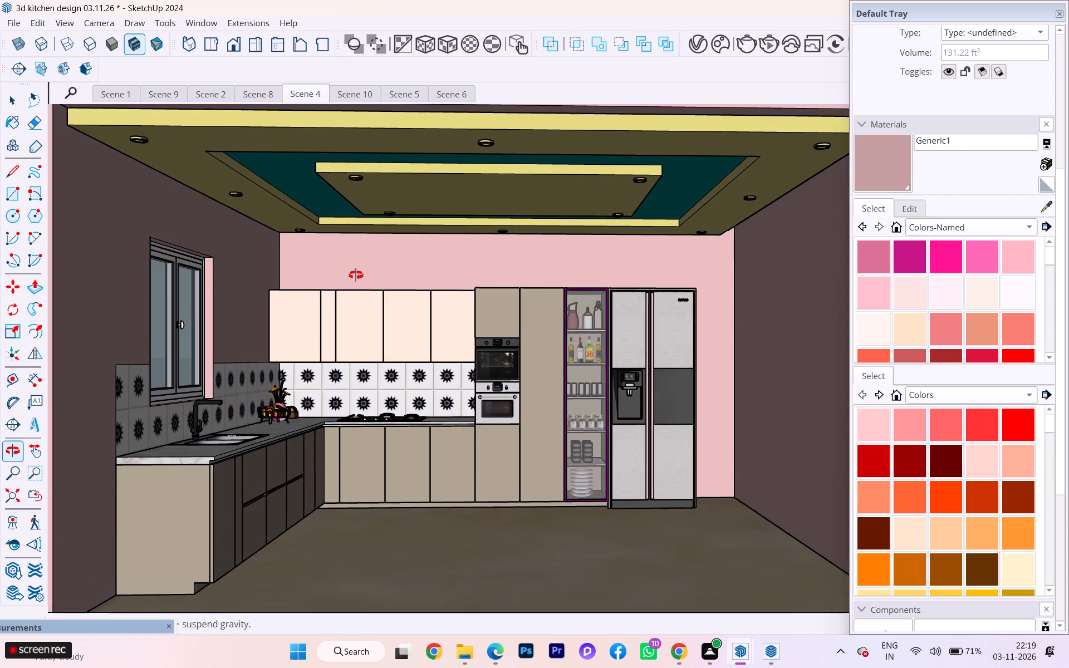
{"action": "middle_click_drag", "start_coordinate": [356, 275], "coordinate": [359, 276]}
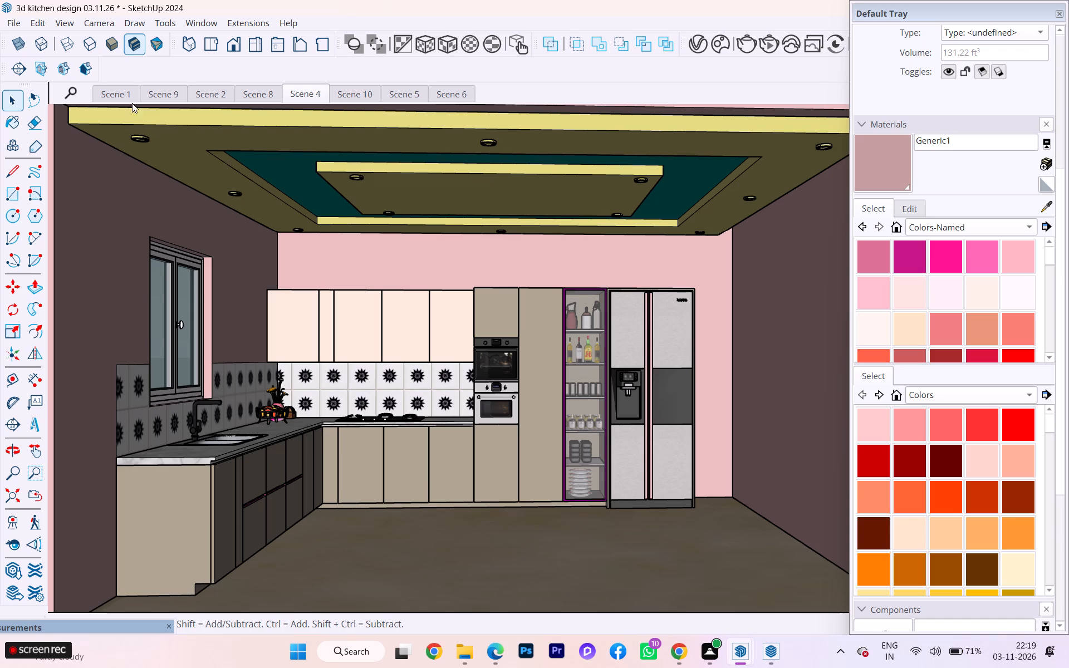
Review the Scene 2 perspective, and inspect the room again in the standard Front view at several distances.
{"action": "left_click", "coordinate": [199, 92]}
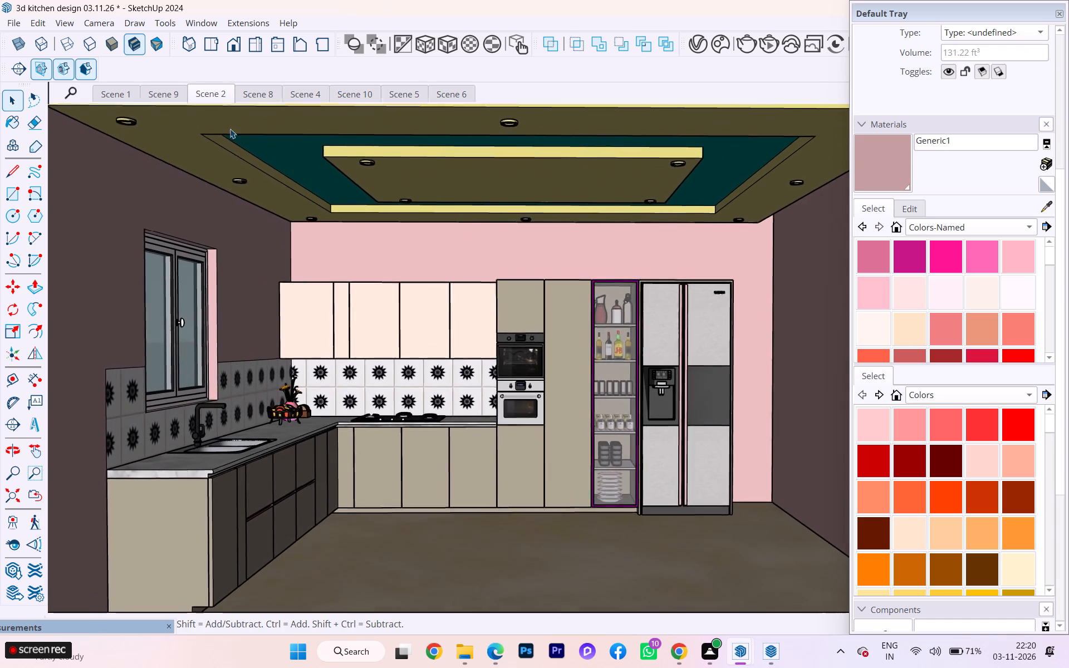
{"action": "scroll", "coordinate": [315, 215], "scroll_direction": "down", "scroll_amount": 1}
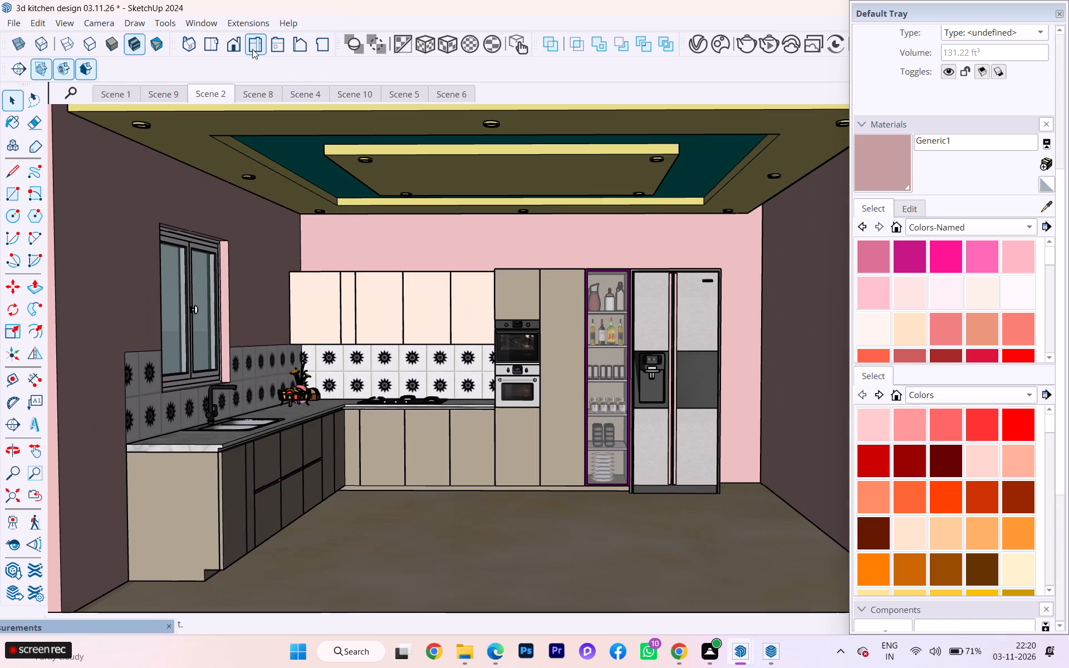
{"action": "left_click", "coordinate": [269, 48]}
{"action": "left_click", "coordinate": [261, 47]}
{"action": "left_click", "coordinate": [243, 47]}
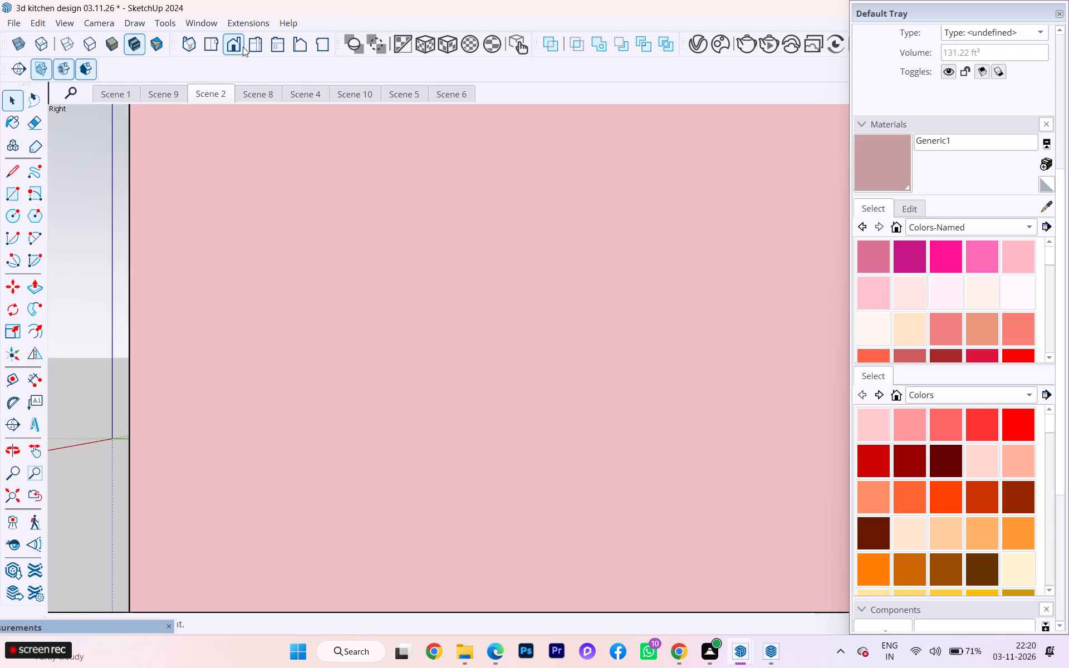
{"action": "scroll", "coordinate": [170, 224], "scroll_direction": "down", "scroll_amount": 1}
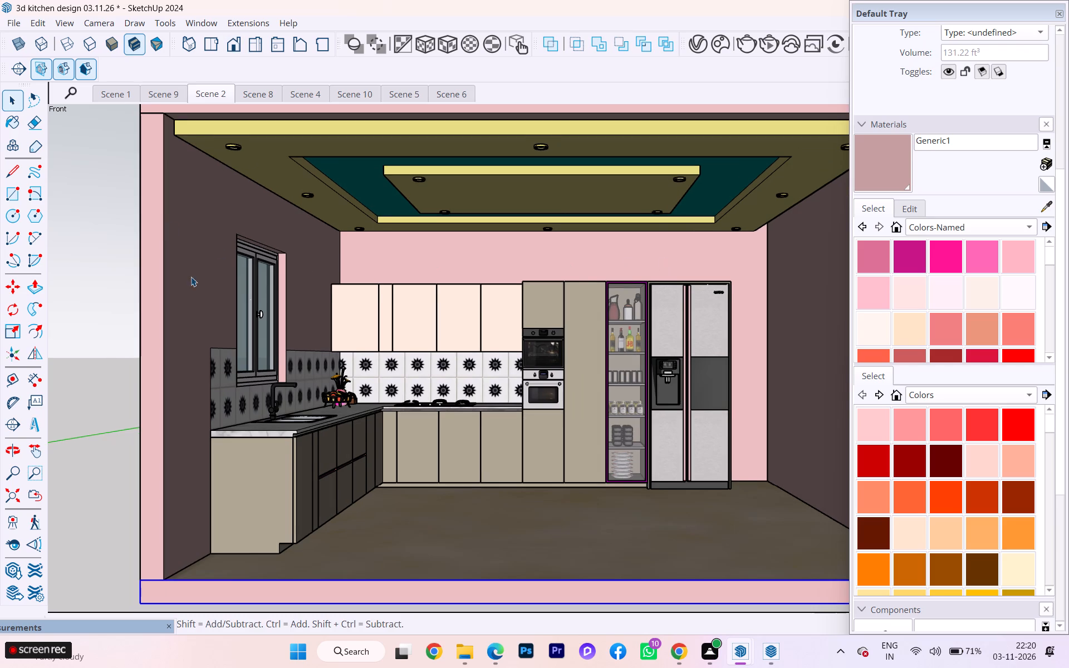
{"action": "scroll", "coordinate": [165, 281], "scroll_direction": "down", "scroll_amount": 1}
{"action": "scroll", "coordinate": [118, 282], "scroll_direction": "down", "scroll_amount": 1}
{"action": "scroll", "coordinate": [768, 227], "scroll_direction": "up", "scroll_amount": 2}
{"action": "scroll", "coordinate": [854, 219], "scroll_direction": "down", "scroll_amount": 3}
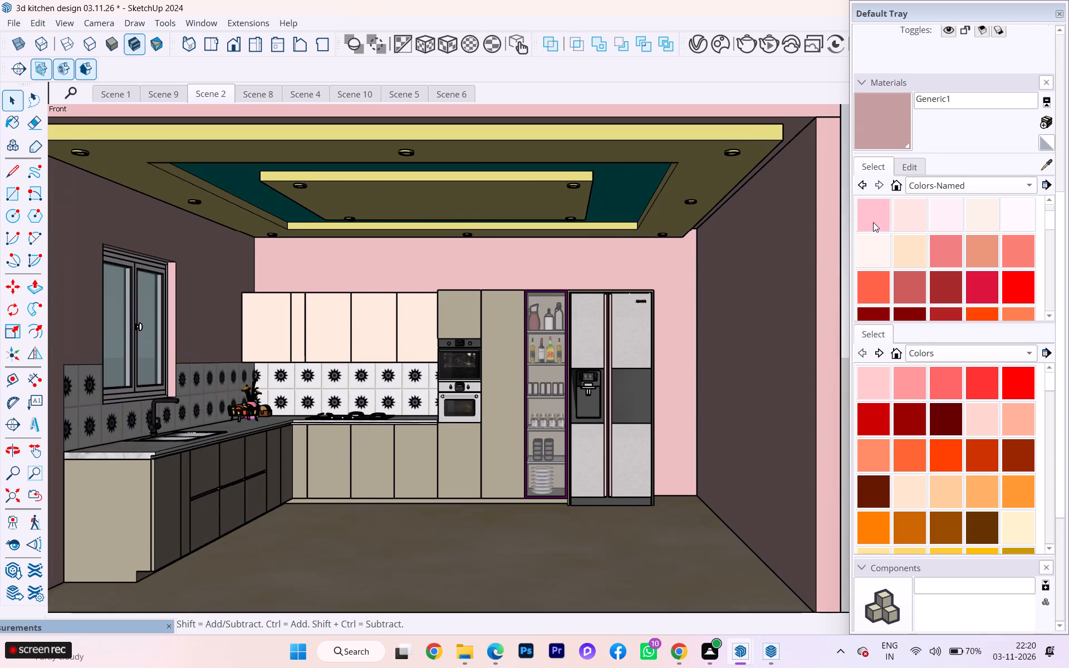
{"action": "scroll", "coordinate": [800, 228], "scroll_direction": "down", "scroll_amount": 2}
{"action": "scroll", "coordinate": [745, 223], "scroll_direction": "up", "scroll_amount": 2}
{"action": "scroll", "coordinate": [841, 221], "scroll_direction": "down", "scroll_amount": 2}
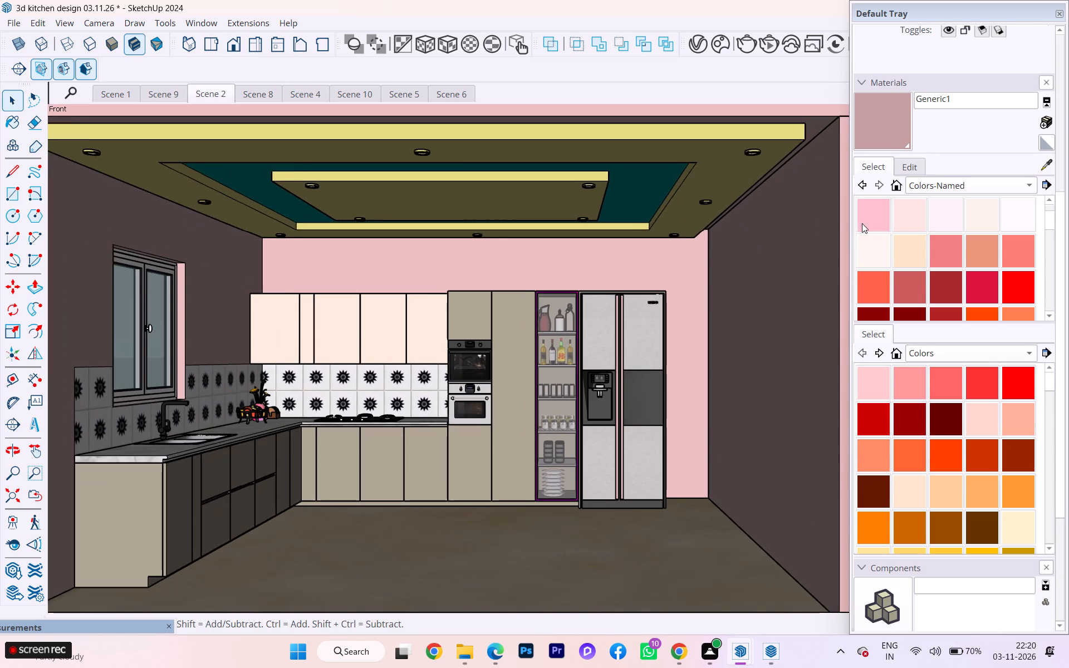
{"action": "scroll", "coordinate": [813, 237], "scroll_direction": "down", "scroll_amount": 1}
{"action": "scroll", "coordinate": [813, 237], "scroll_direction": "up", "scroll_amount": 1}
{"action": "scroll", "coordinate": [725, 228], "scroll_direction": "down", "scroll_amount": 1}
{"action": "scroll", "coordinate": [824, 250], "scroll_direction": "down", "scroll_amount": 1}
{"action": "scroll", "coordinate": [594, 235], "scroll_direction": "up", "scroll_amount": 1}
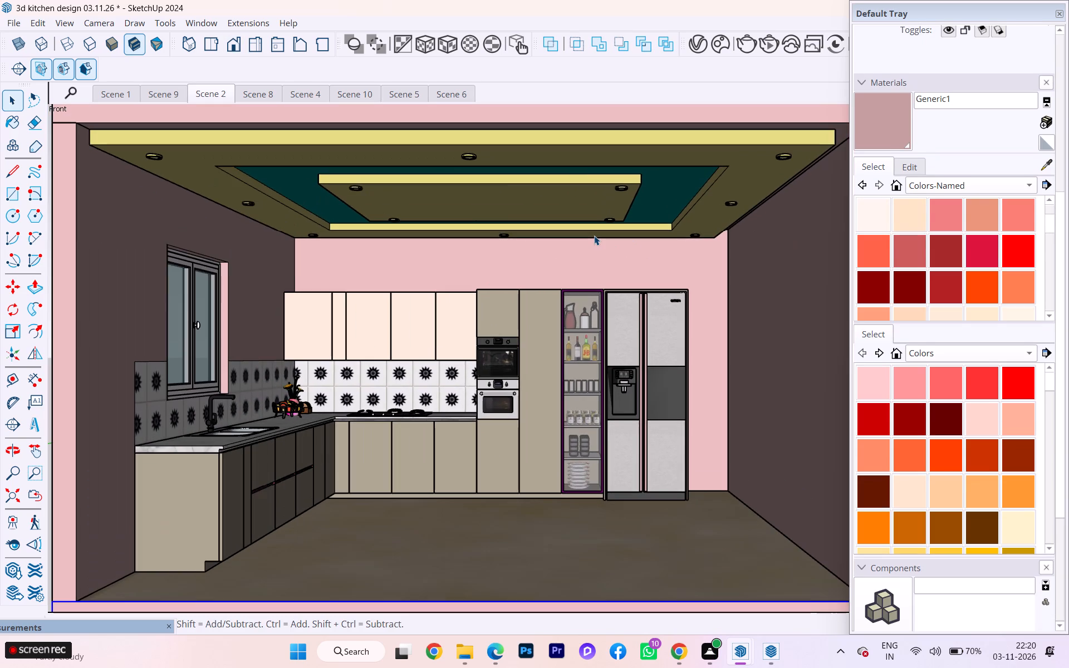
{"action": "scroll", "coordinate": [594, 235], "scroll_direction": "up", "scroll_amount": 1}
{"action": "scroll", "coordinate": [594, 236], "scroll_direction": "down", "scroll_amount": 1}
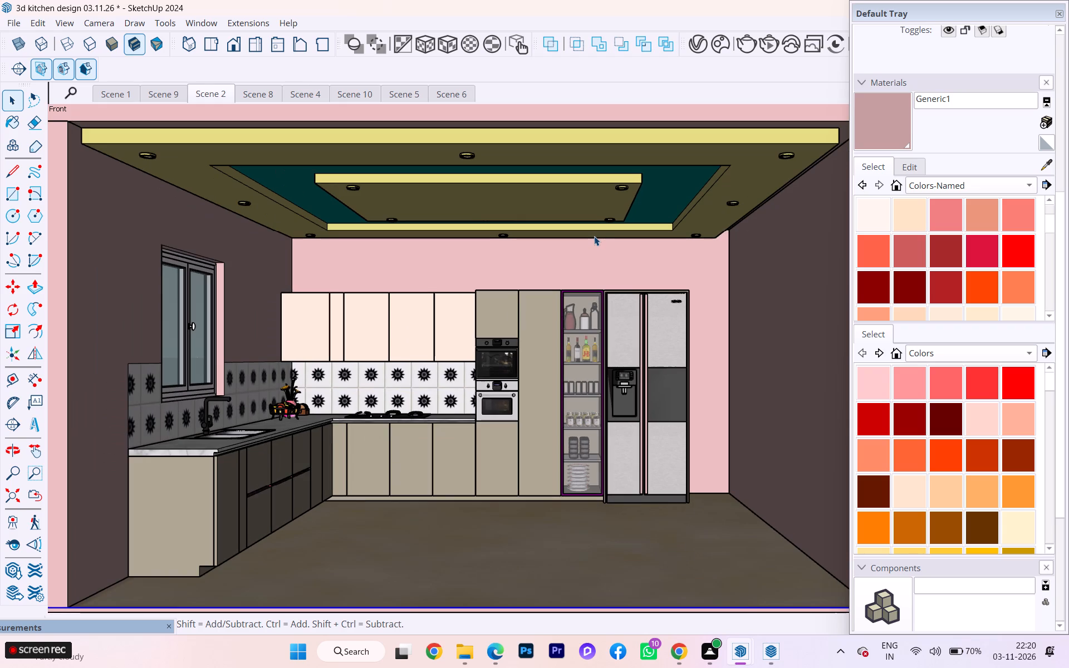
Examine the kitchen in perspective at several angles and distances, checking how the ceiling, both side walls and floor frame the cabinets.
{"action": "middle_click_drag", "start_coordinate": [594, 238], "coordinate": [614, 236]}
{"action": "scroll", "coordinate": [614, 236], "scroll_direction": "up", "scroll_amount": 1}
{"action": "scroll", "coordinate": [614, 236], "scroll_direction": "down", "scroll_amount": 1}
{"action": "scroll", "coordinate": [614, 236], "scroll_direction": "up", "scroll_amount": 1}
{"action": "middle_click_drag", "start_coordinate": [614, 237], "coordinate": [623, 237]}
{"action": "scroll", "coordinate": [623, 237], "scroll_direction": "down", "scroll_amount": 1}
{"action": "middle_click_drag", "start_coordinate": [623, 237], "coordinate": [630, 233]}
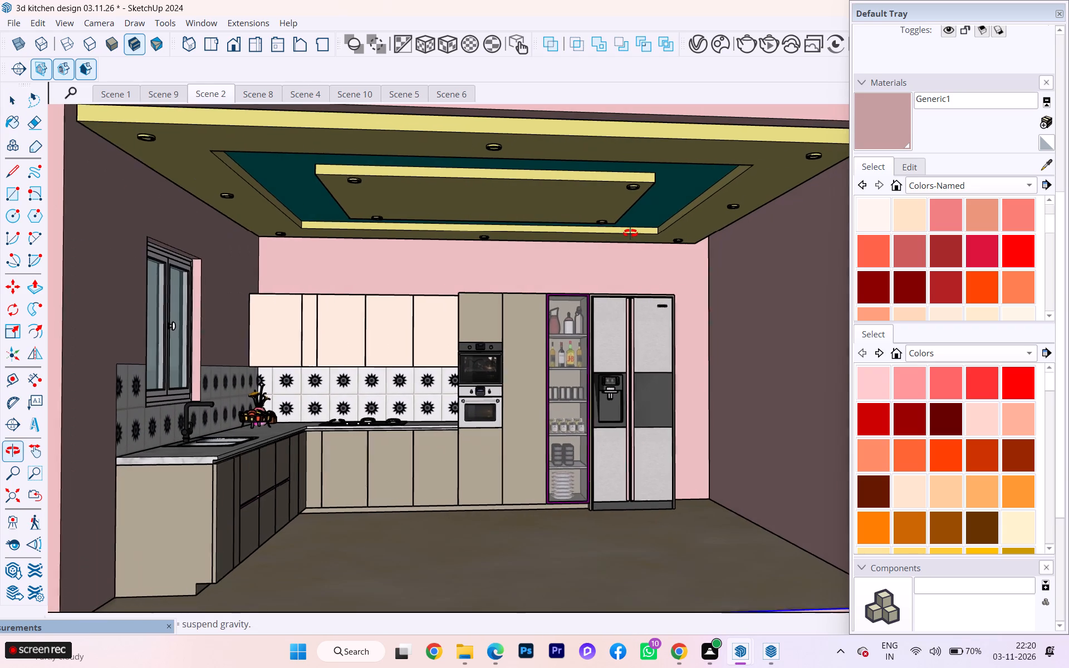
{"action": "middle_click_drag", "start_coordinate": [630, 233], "coordinate": [632, 233]}
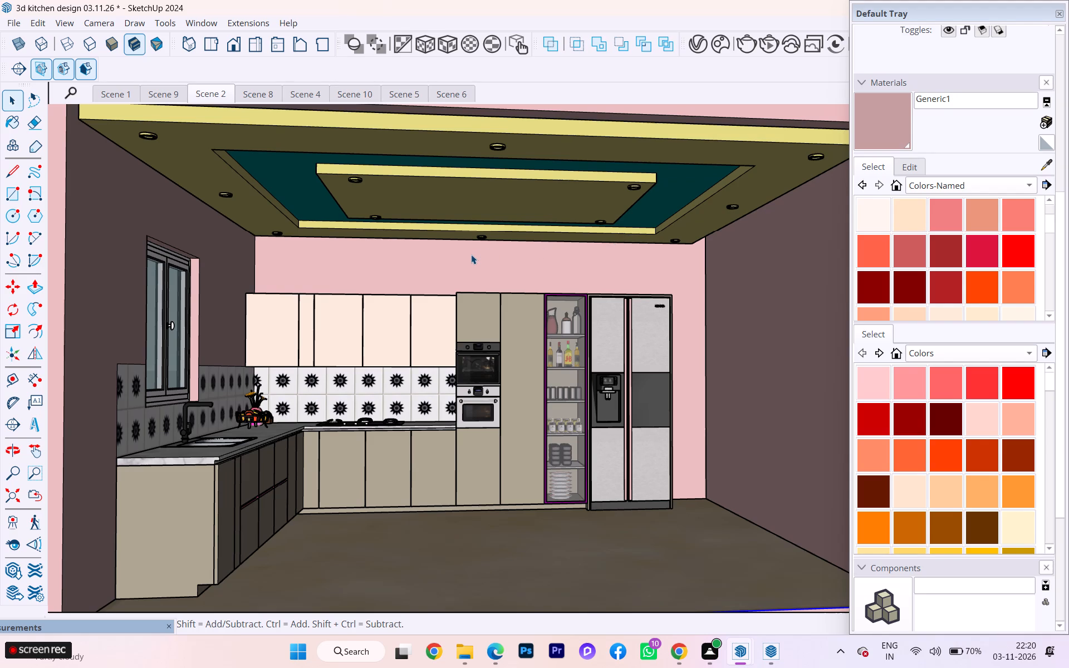
{"action": "middle_click_drag", "start_coordinate": [470, 256], "coordinate": [461, 256]}
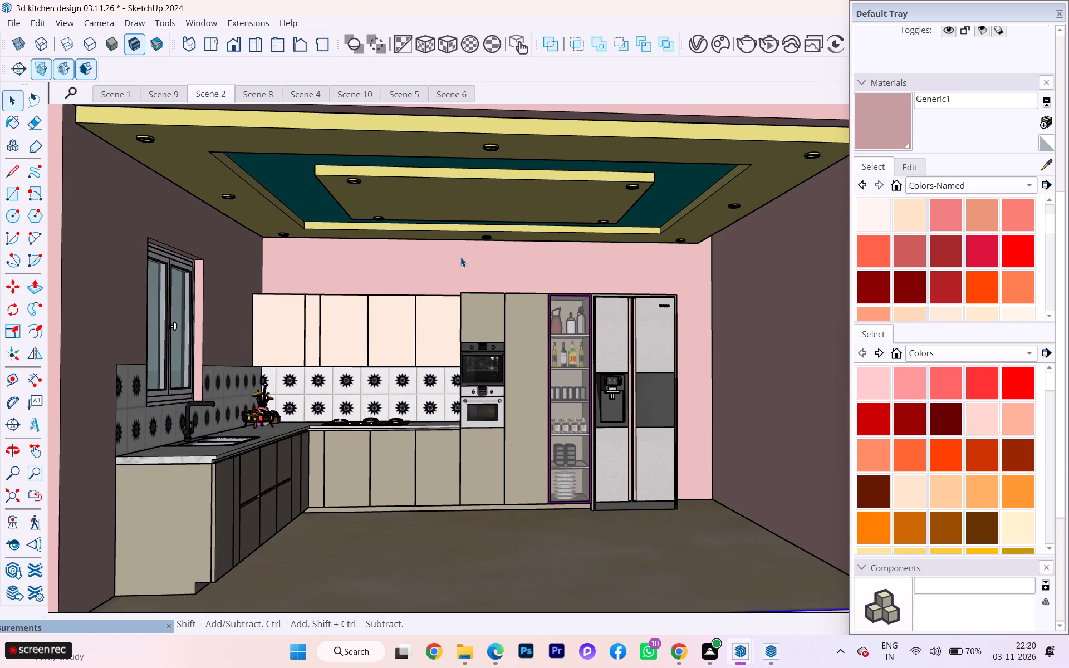
{"action": "scroll", "coordinate": [460, 257], "scroll_direction": "up", "scroll_amount": 1}
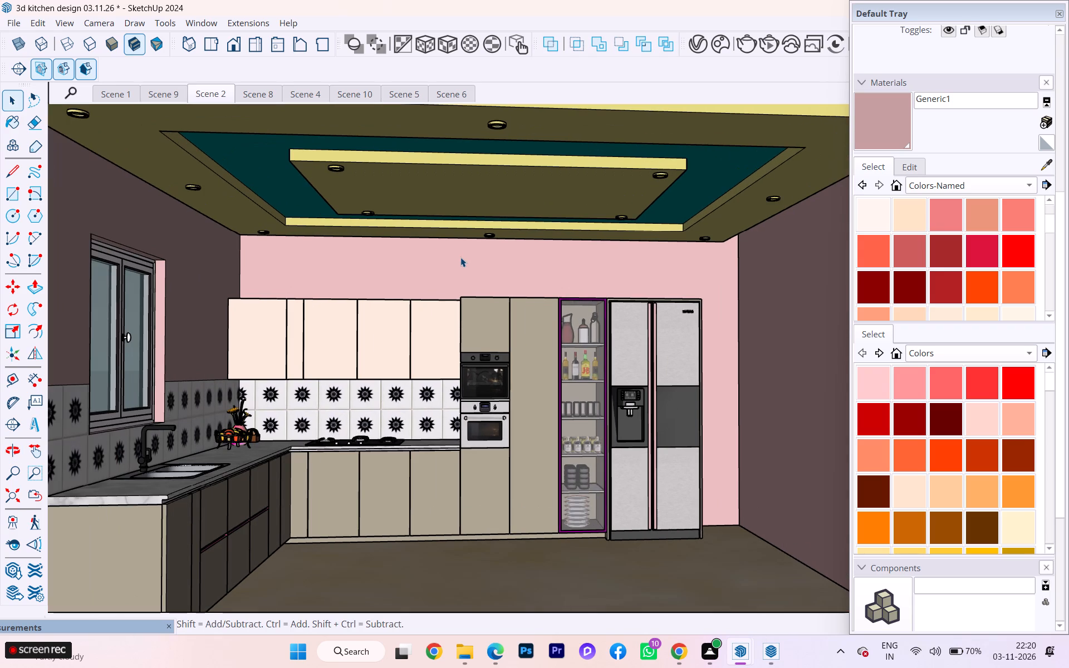
{"action": "scroll", "coordinate": [460, 257], "scroll_direction": "down", "scroll_amount": 1}
{"action": "middle_click_drag", "start_coordinate": [460, 257], "coordinate": [454, 253]}
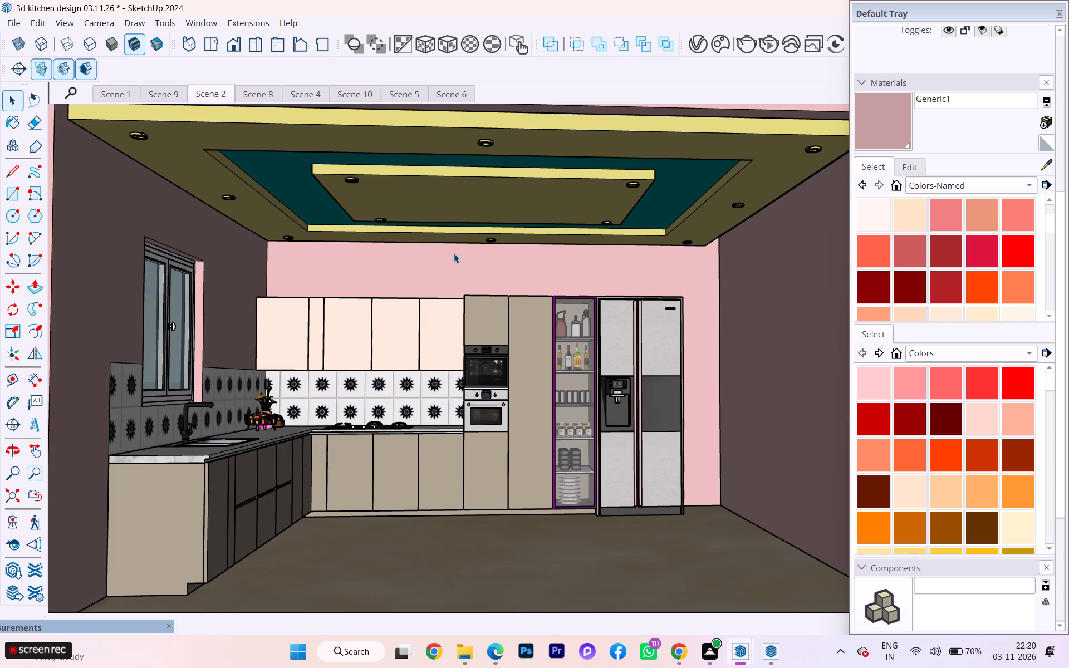
{"action": "scroll", "coordinate": [454, 253], "scroll_direction": "down", "scroll_amount": 1}
{"action": "middle_click_drag", "start_coordinate": [454, 253], "coordinate": [452, 264]}
{"action": "middle_click_drag", "start_coordinate": [147, 276], "coordinate": [156, 289]}
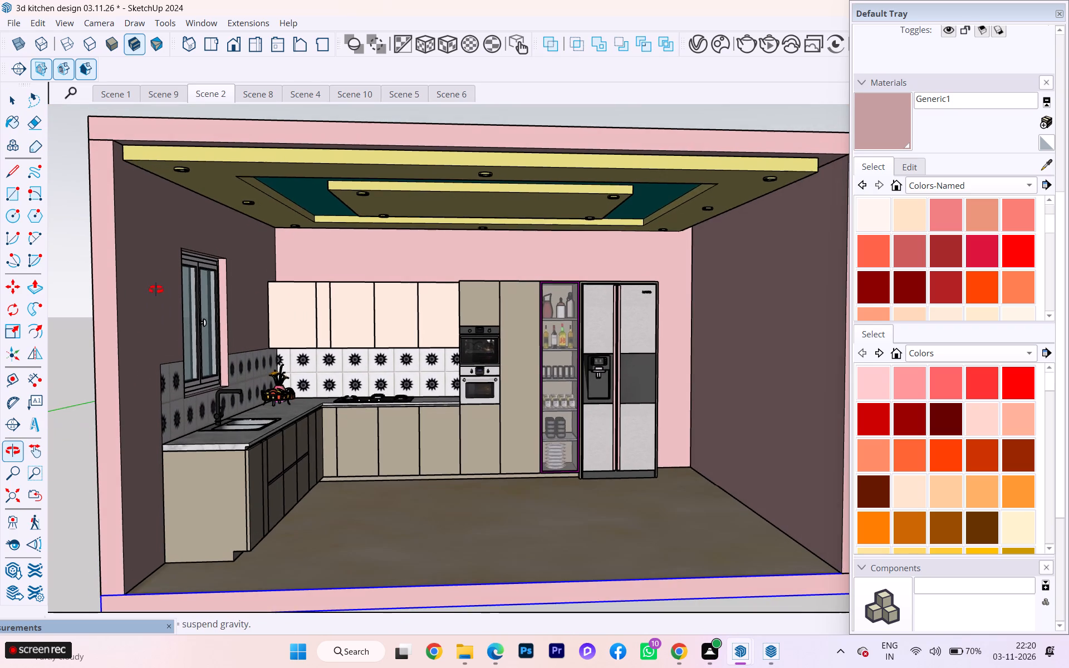
{"action": "middle_click_drag", "start_coordinate": [156, 289], "coordinate": [141, 326]}
{"action": "scroll", "coordinate": [727, 281], "scroll_direction": "down", "scroll_amount": 1}
{"action": "middle_click_drag", "start_coordinate": [747, 276], "coordinate": [748, 264]}
{"action": "scroll", "coordinate": [714, 266], "scroll_direction": "up", "scroll_amount": 2}
{"action": "scroll", "coordinate": [713, 266], "scroll_direction": "down", "scroll_amount": 1}
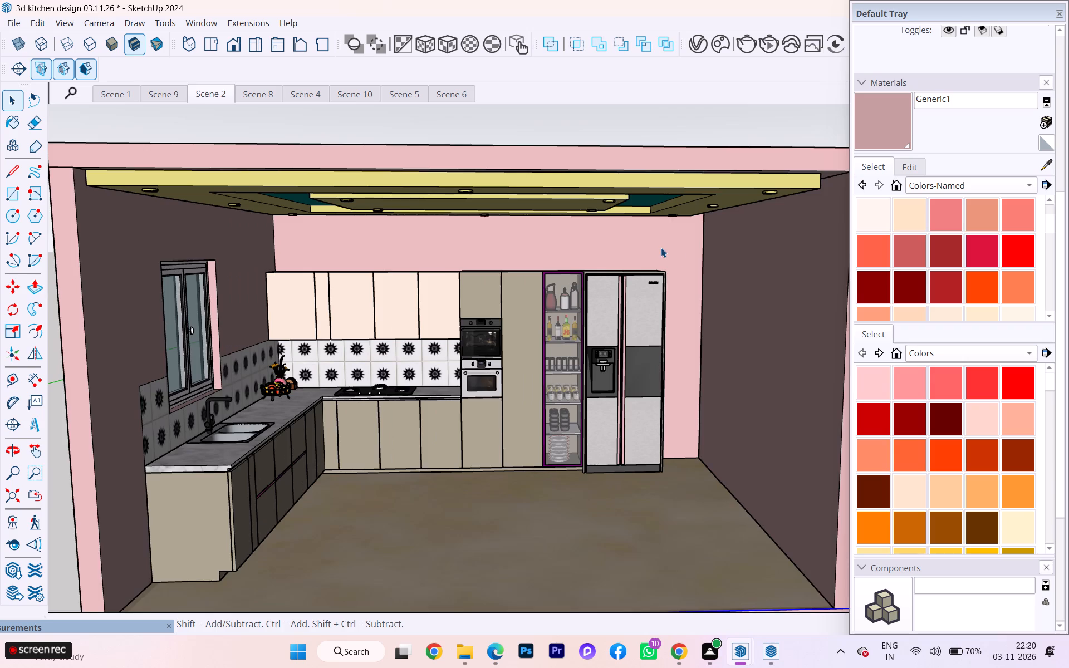
{"action": "scroll", "coordinate": [661, 248], "scroll_direction": "up", "scroll_amount": 1}
{"action": "scroll", "coordinate": [652, 156], "scroll_direction": "down", "scroll_amount": 3}
{"action": "scroll", "coordinate": [647, 151], "scroll_direction": "up", "scroll_amount": 1}
{"action": "scroll", "coordinate": [646, 150], "scroll_direction": "down", "scroll_amount": 2}
{"action": "scroll", "coordinate": [566, 321], "scroll_direction": "up", "scroll_amount": 3}
{"action": "scroll", "coordinate": [567, 321], "scroll_direction": "down", "scroll_amount": 3}
{"action": "scroll", "coordinate": [566, 322], "scroll_direction": "up", "scroll_amount": 1}
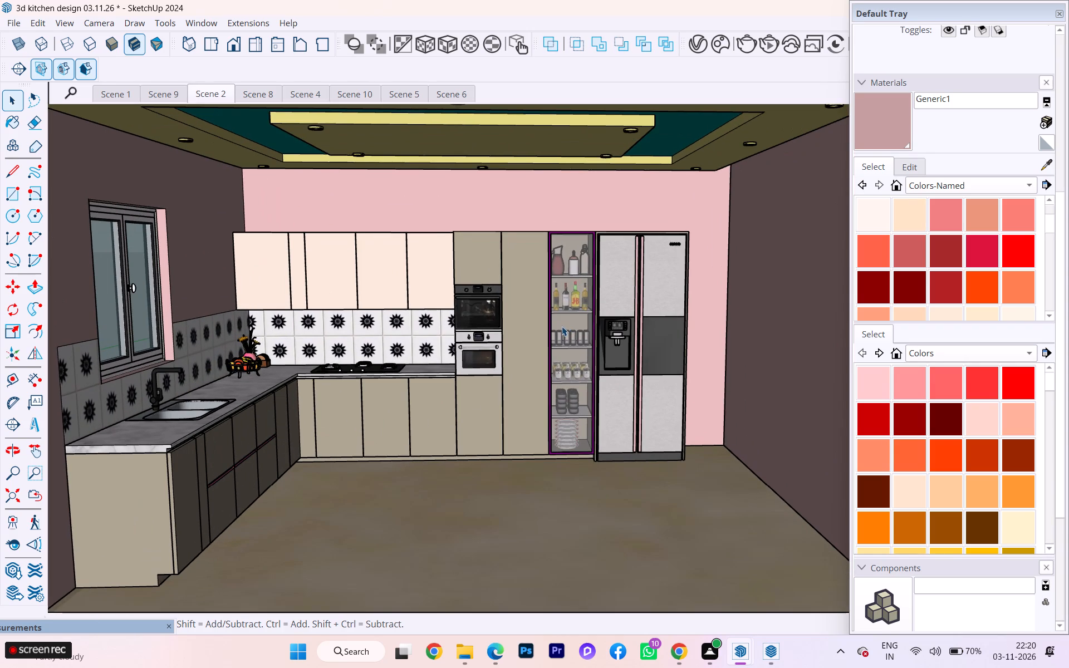
{"action": "scroll", "coordinate": [562, 326], "scroll_direction": "down", "scroll_amount": 1}
{"action": "middle_click", "coordinate": [561, 327]}
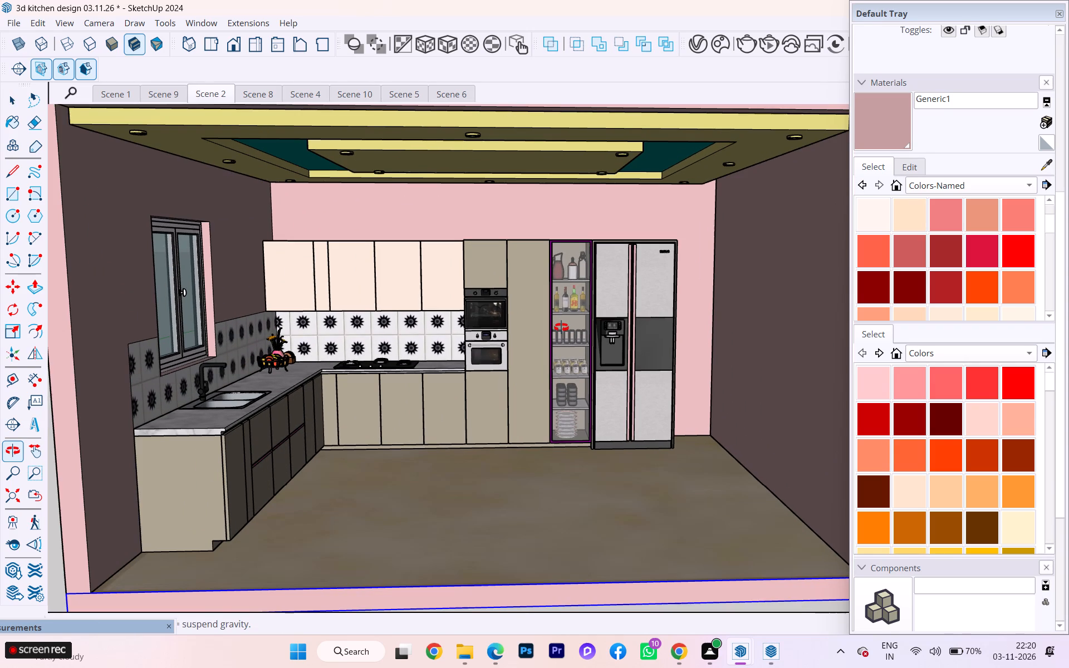
{"action": "scroll", "coordinate": [561, 328], "scroll_direction": "up", "scroll_amount": 1}
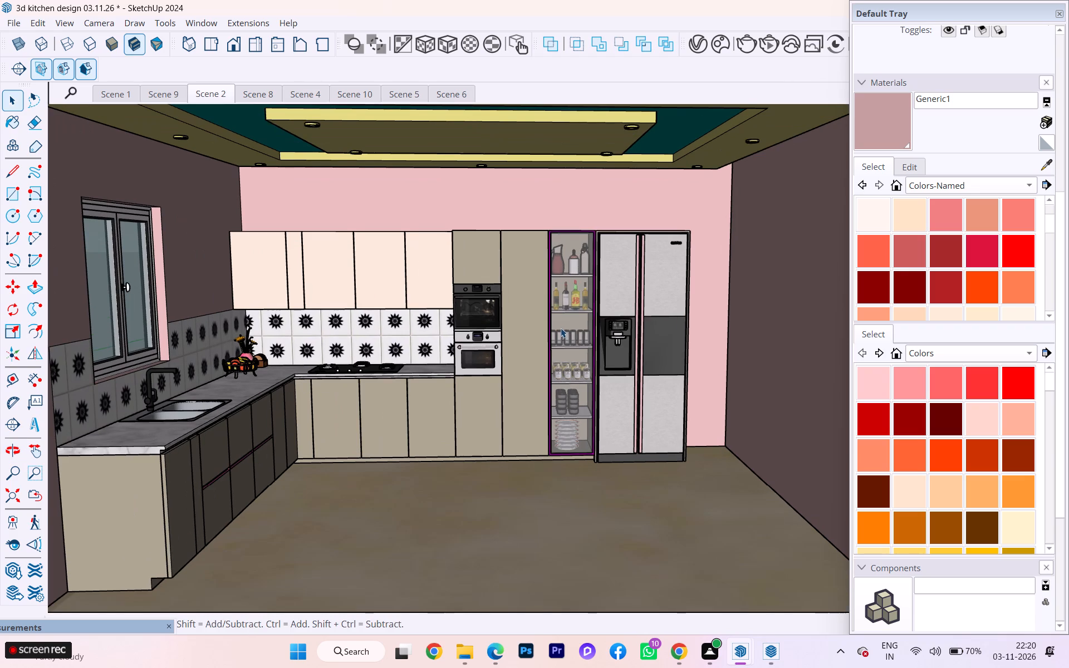
{"action": "scroll", "coordinate": [561, 330], "scroll_direction": "down", "scroll_amount": 1}
{"action": "scroll", "coordinate": [560, 331], "scroll_direction": "up", "scroll_amount": 1}
{"action": "scroll", "coordinate": [558, 343], "scroll_direction": "down", "scroll_amount": 2}
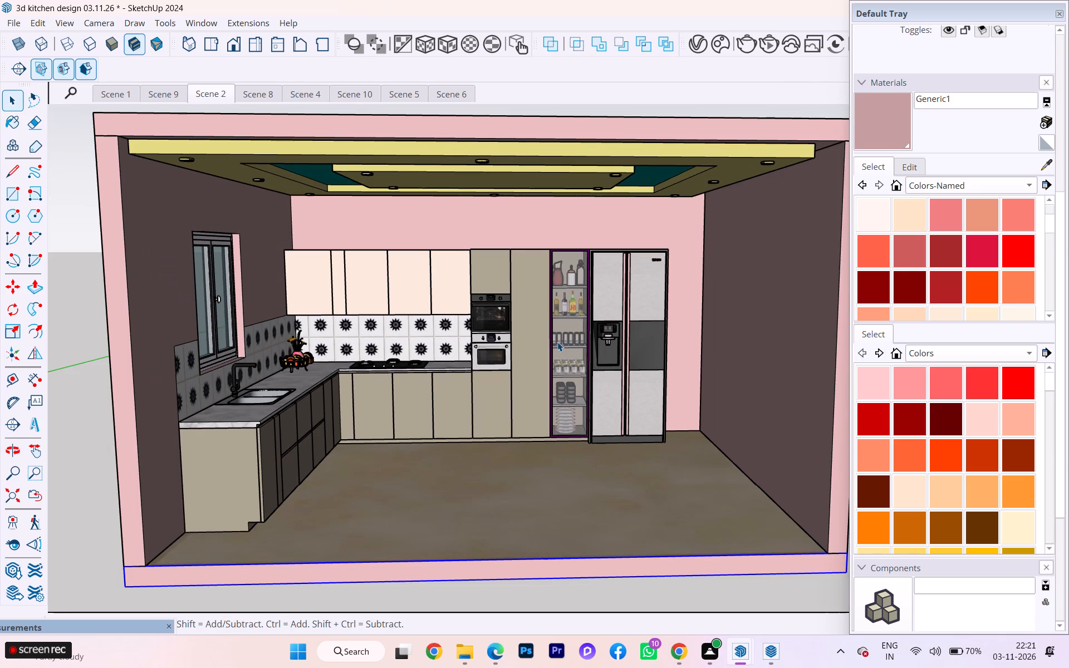
Reframe the perspective closer on the L-shaped cabinets, back wall and false ceiling, and update Scene 2 with it.
{"action": "scroll", "coordinate": [560, 320], "scroll_direction": "up", "scroll_amount": 1}
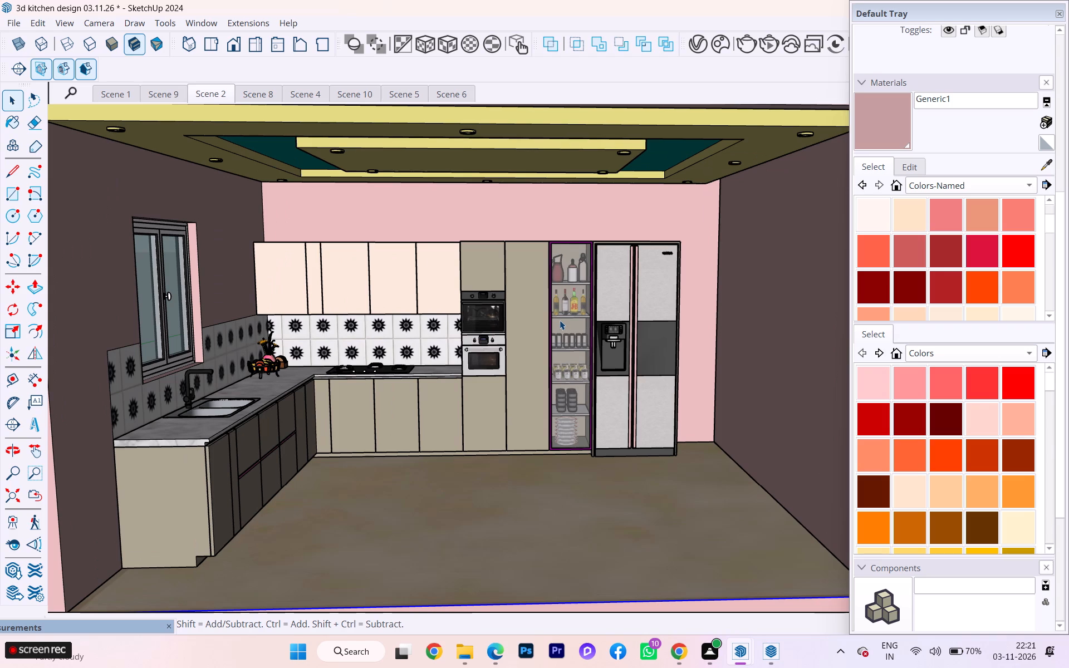
{"action": "middle_click_drag", "start_coordinate": [558, 321], "coordinate": [552, 324]}
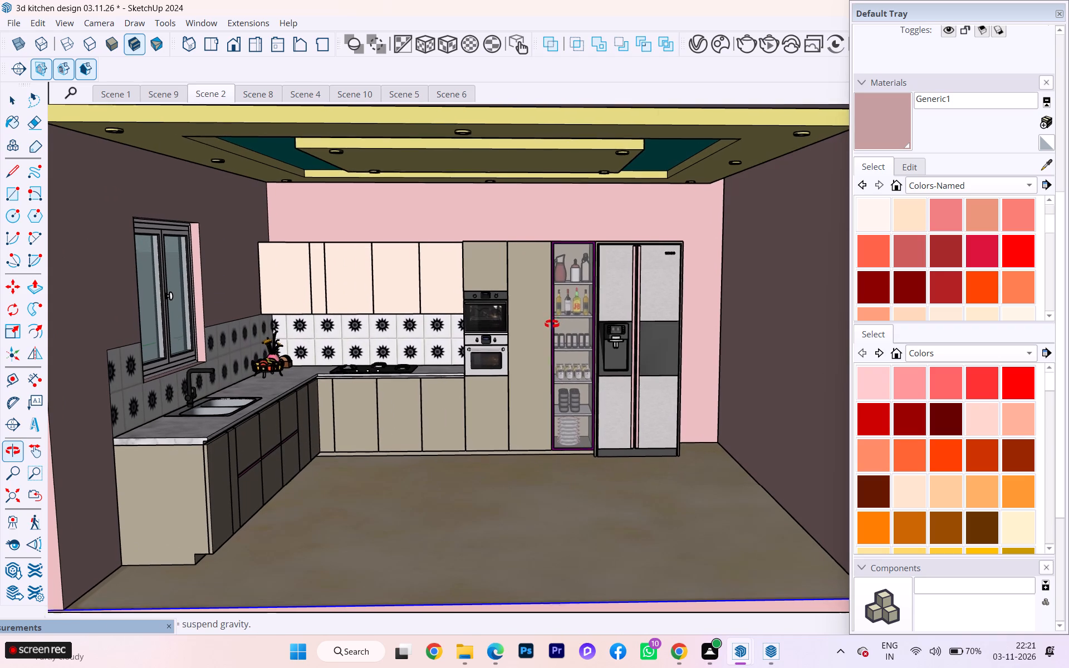
{"action": "middle_click_drag", "start_coordinate": [552, 324], "coordinate": [557, 328]}
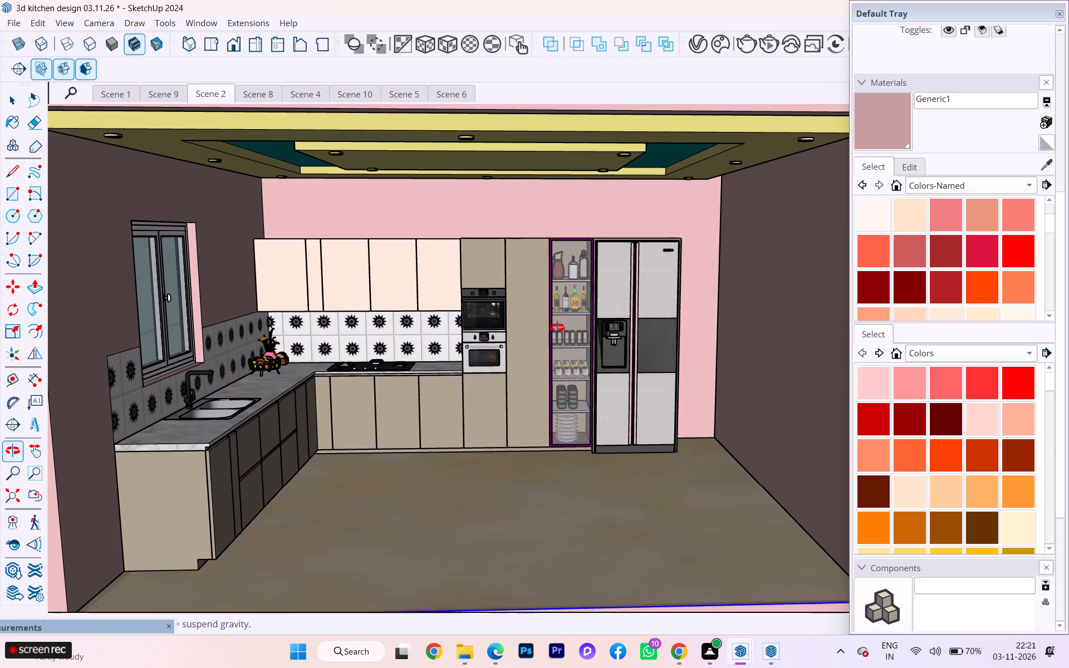
{"action": "middle_click_drag", "start_coordinate": [557, 328], "coordinate": [558, 328]}
{"action": "scroll", "coordinate": [556, 323], "scroll_direction": "up", "scroll_amount": 1}
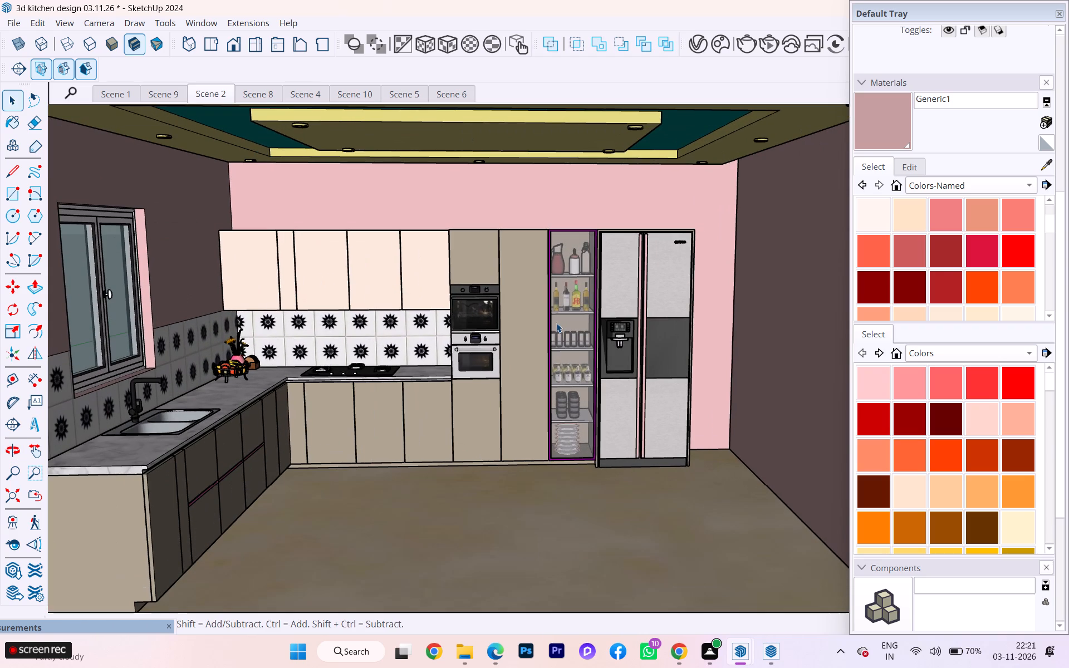
{"action": "scroll", "coordinate": [556, 323], "scroll_direction": "down", "scroll_amount": 1}
{"action": "scroll", "coordinate": [556, 323], "scroll_direction": "up", "scroll_amount": 1}
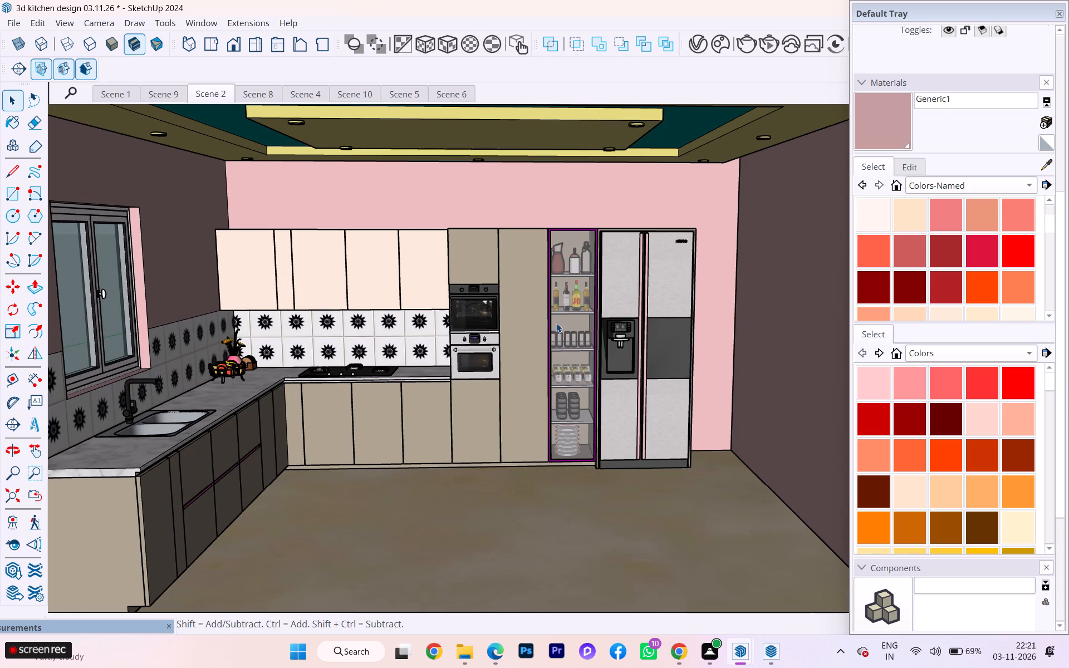
{"action": "left_click", "coordinate": [28, 446]}
{"action": "left_click_drag", "start_coordinate": [249, 428], "coordinate": [263, 430]}
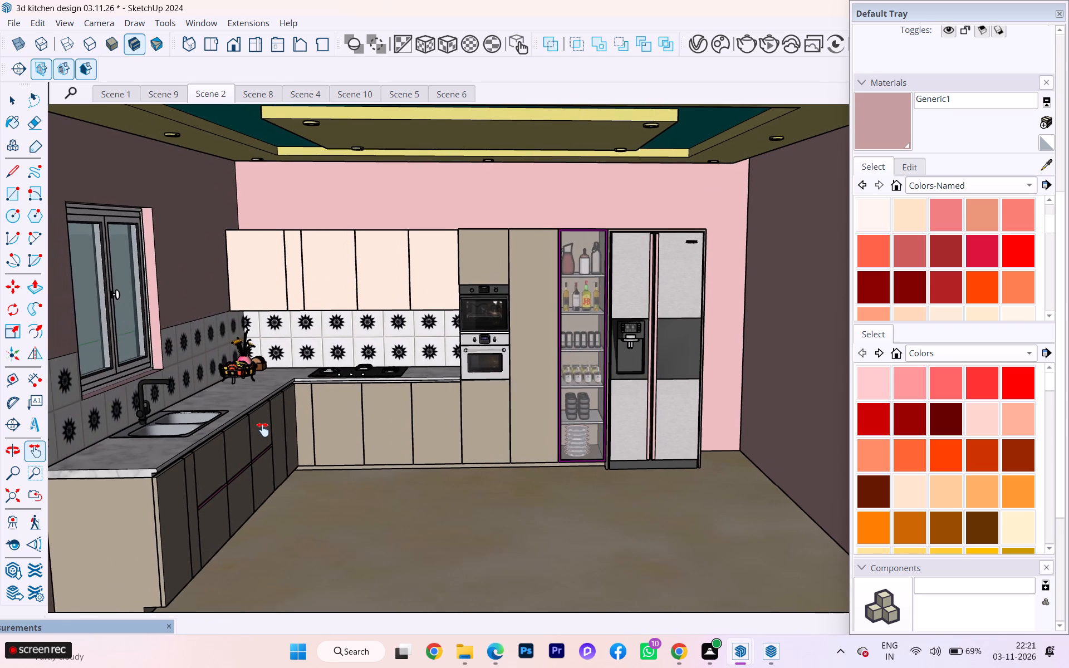
{"action": "left_click_drag", "start_coordinate": [263, 430], "coordinate": [272, 444]}
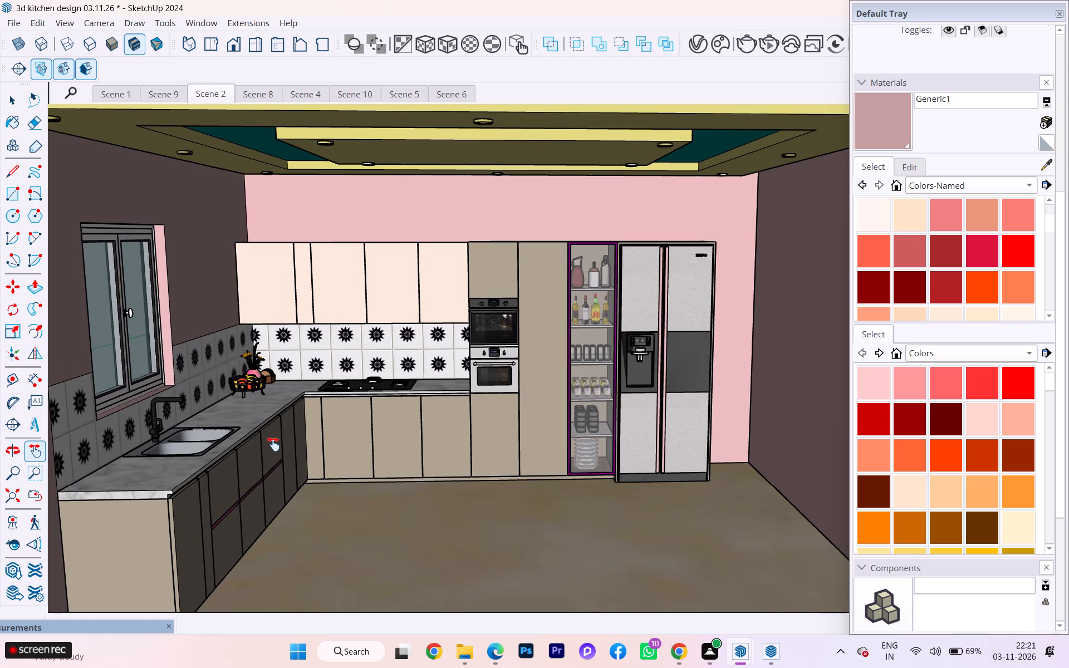
{"action": "scroll", "coordinate": [273, 443], "scroll_direction": "up", "scroll_amount": 1}
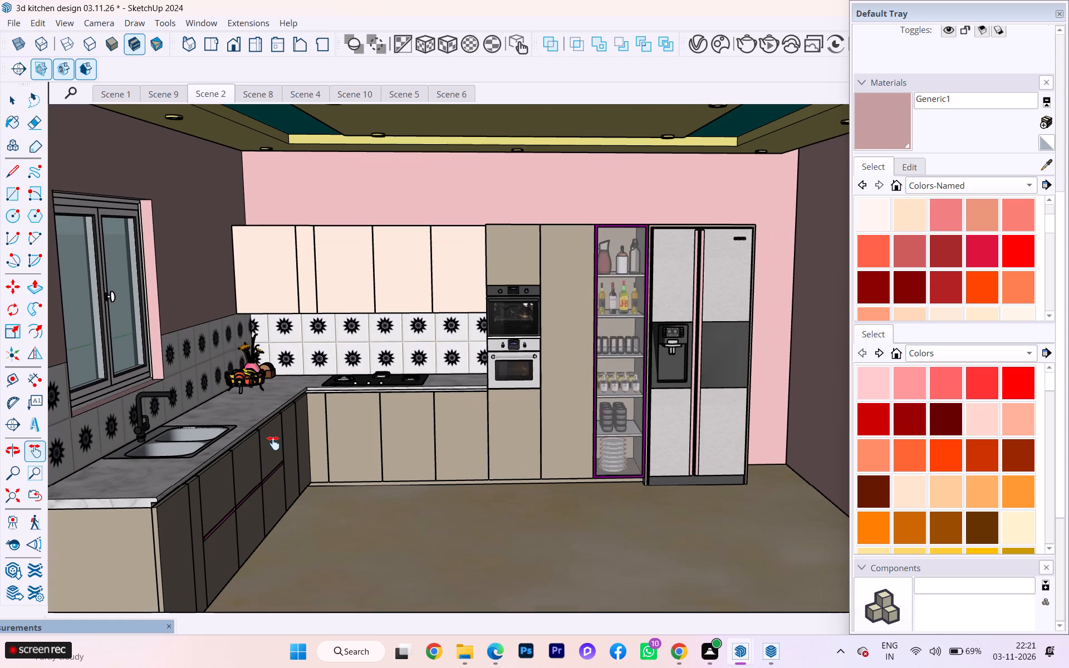
{"action": "scroll", "coordinate": [251, 440], "scroll_direction": "down", "scroll_amount": 1}
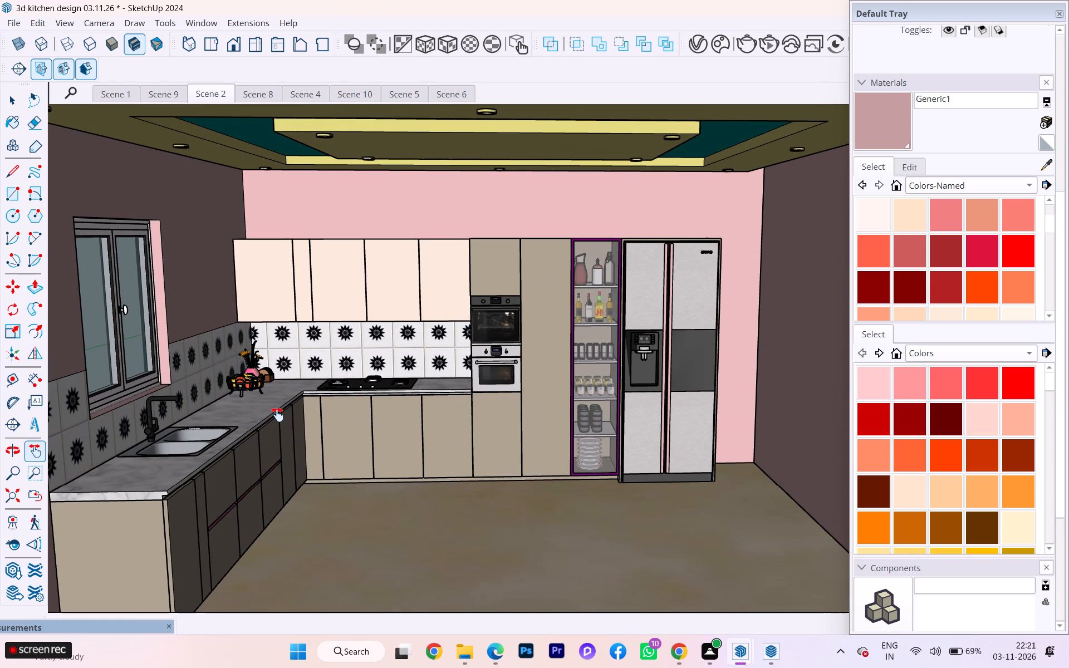
{"action": "middle_click_drag", "start_coordinate": [277, 415], "coordinate": [278, 409]}
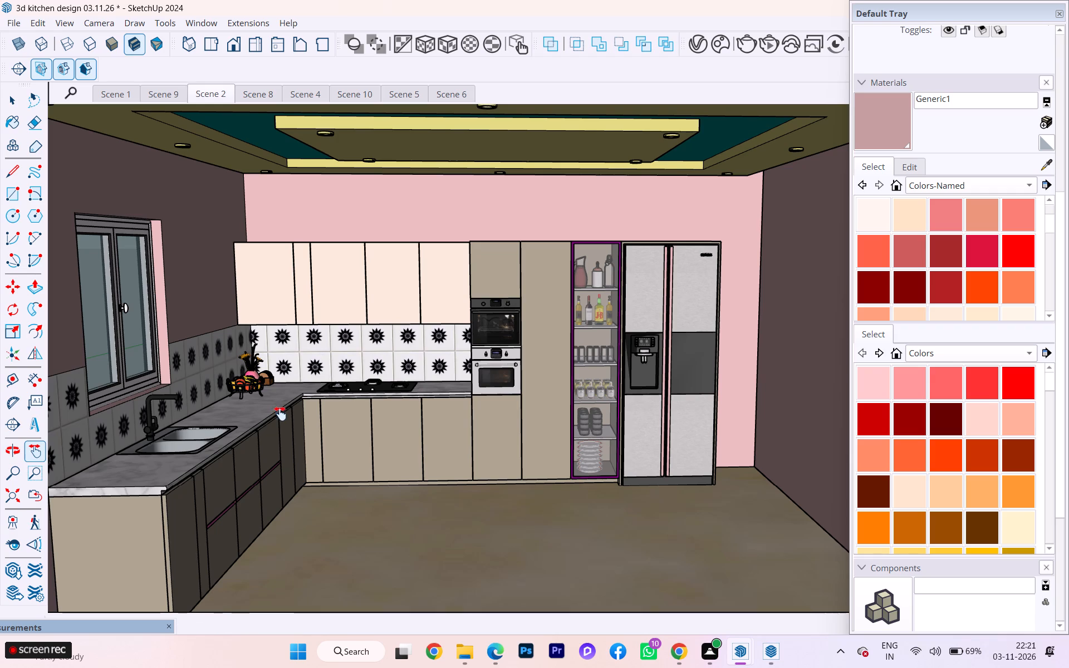
{"action": "right_click", "coordinate": [213, 100]}
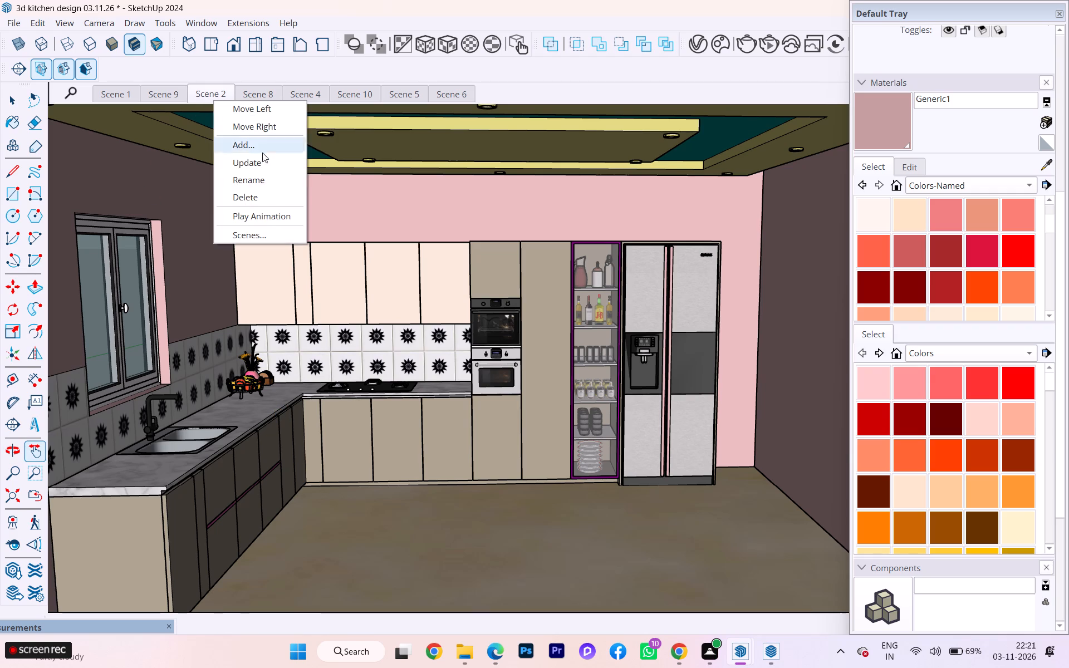
{"action": "left_click", "coordinate": [283, 164]}
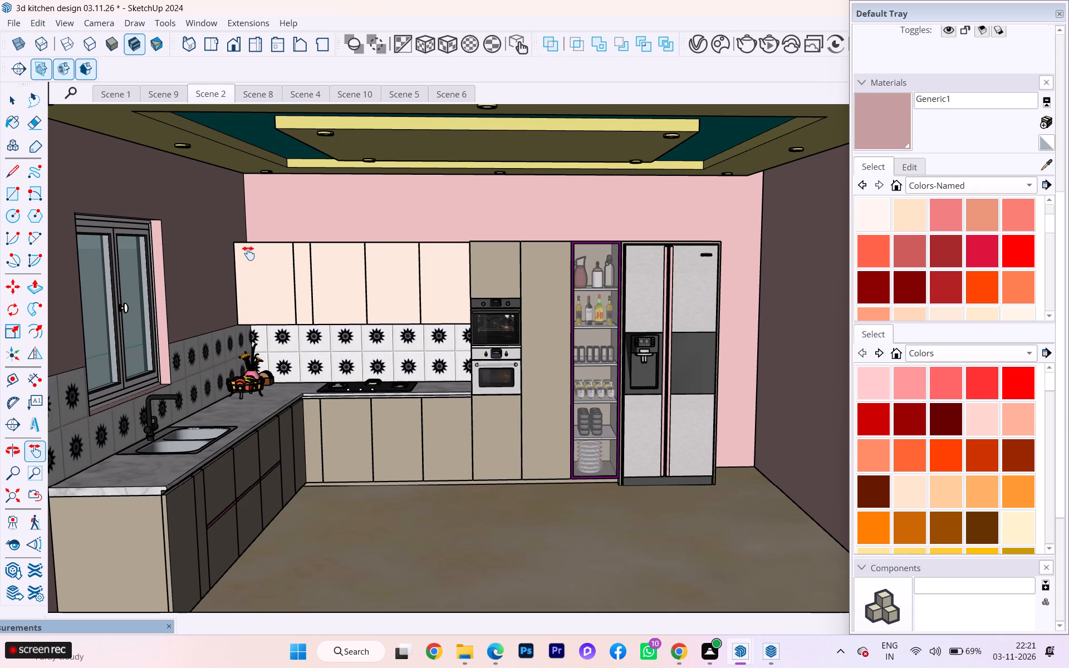
Lower the perspective's viewing angle to show more of the false ceiling's underside, and update Scene 2 again.
{"action": "middle_click_drag", "start_coordinate": [248, 253], "coordinate": [251, 230]}
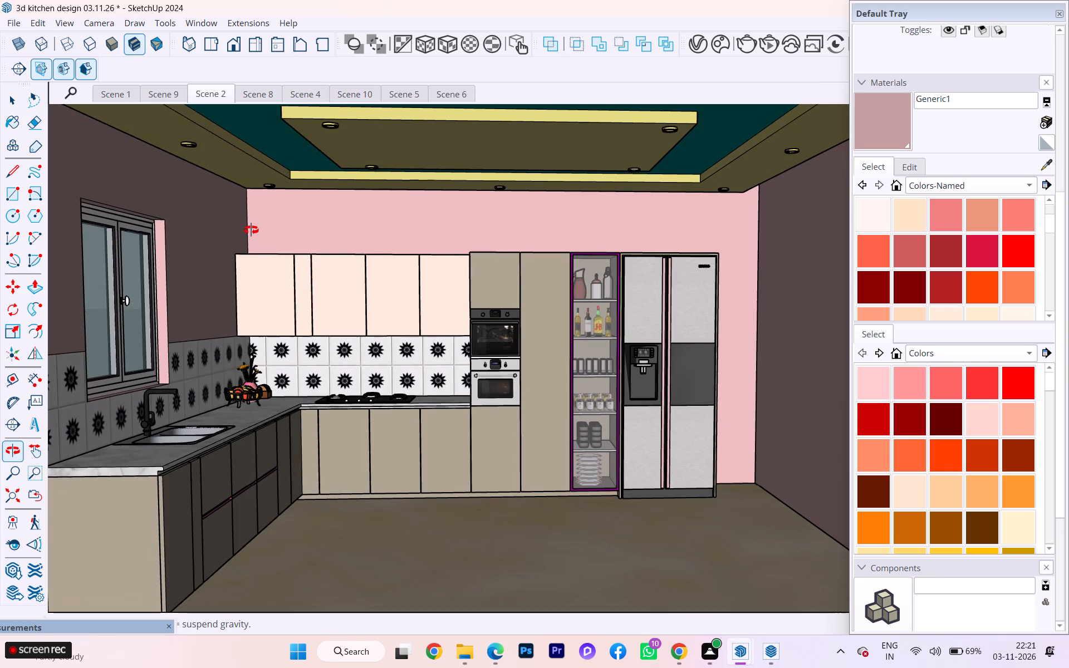
{"action": "middle_click_drag", "start_coordinate": [251, 230], "coordinate": [257, 232]}
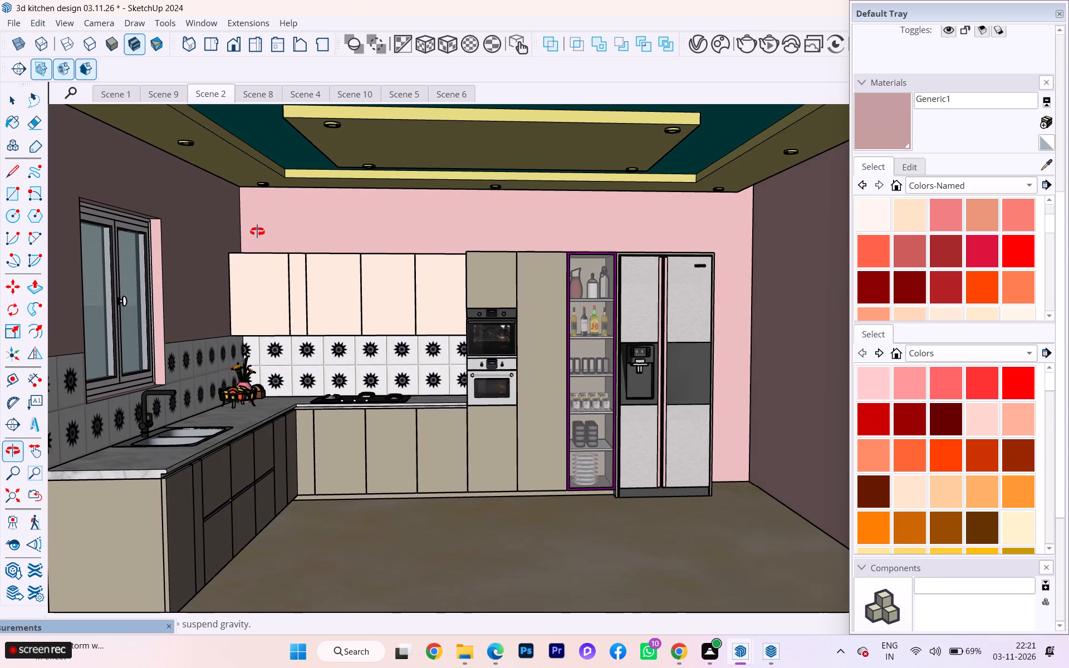
{"action": "middle_click_drag", "start_coordinate": [257, 232], "coordinate": [263, 239]}
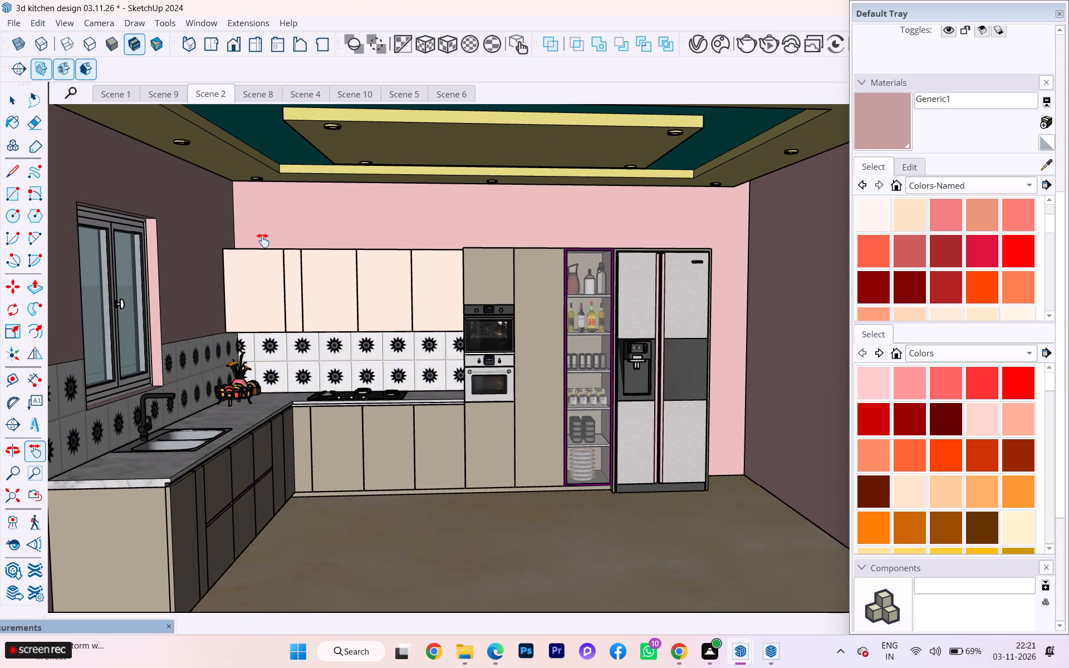
{"action": "middle_click_drag", "start_coordinate": [263, 240], "coordinate": [253, 229]}
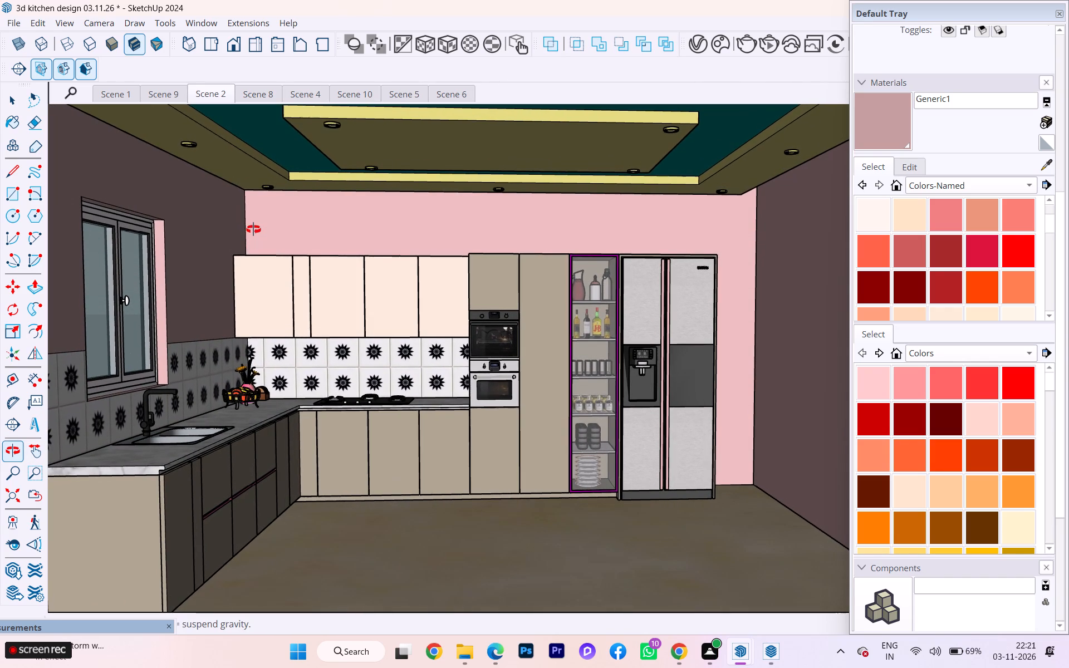
{"action": "middle_click_drag", "start_coordinate": [253, 229], "coordinate": [261, 220]}
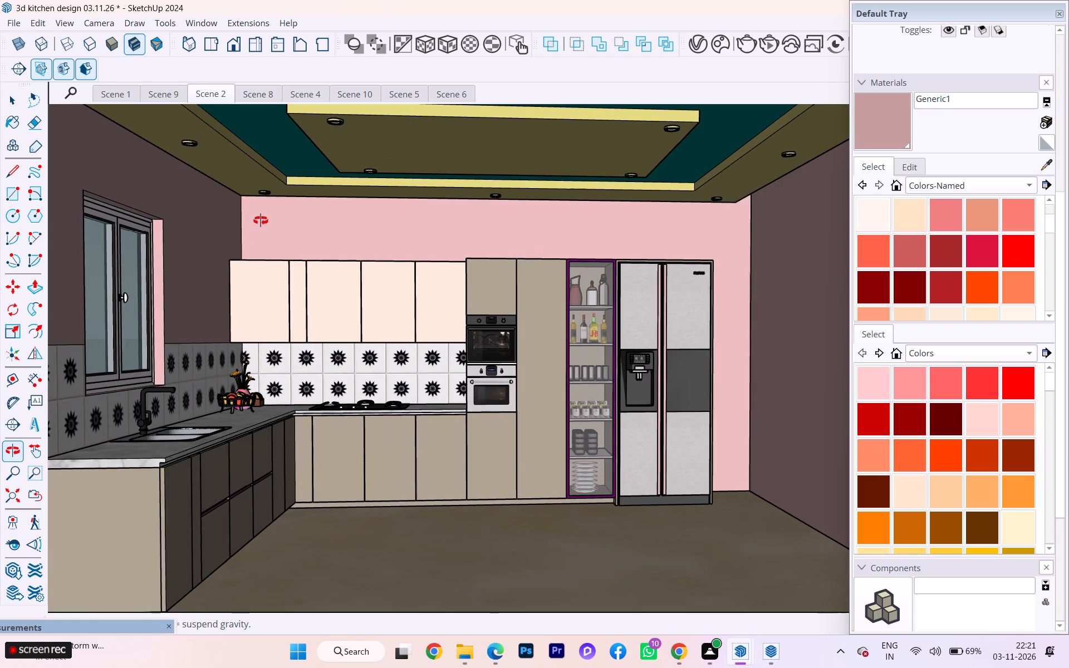
{"action": "middle_click_drag", "start_coordinate": [261, 220], "coordinate": [280, 243]}
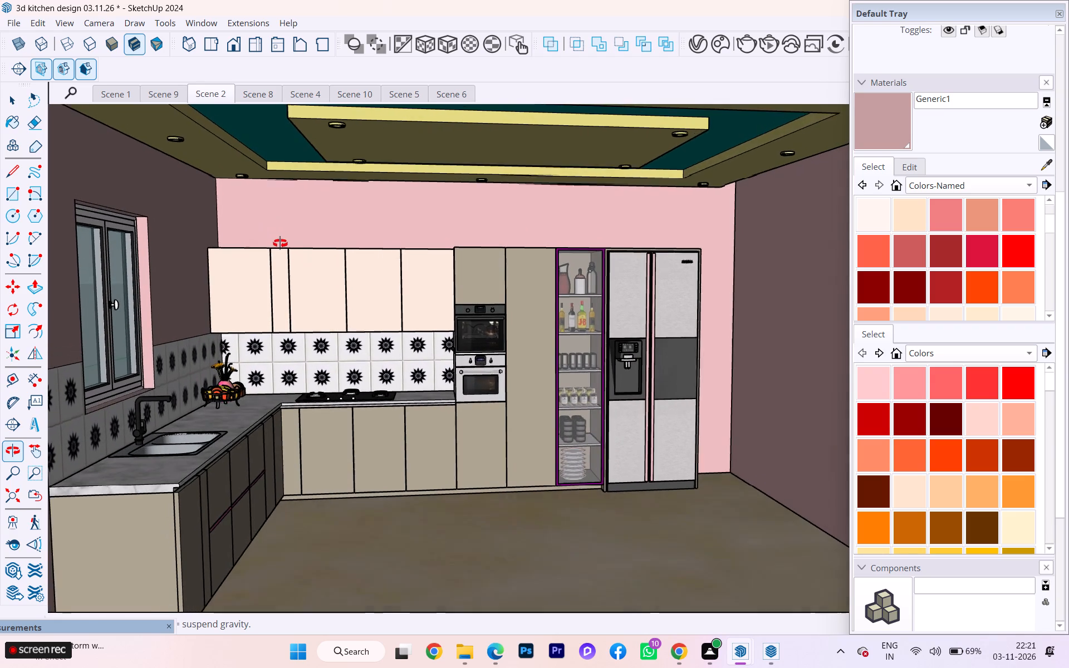
{"action": "middle_click_drag", "start_coordinate": [280, 243], "coordinate": [279, 243]}
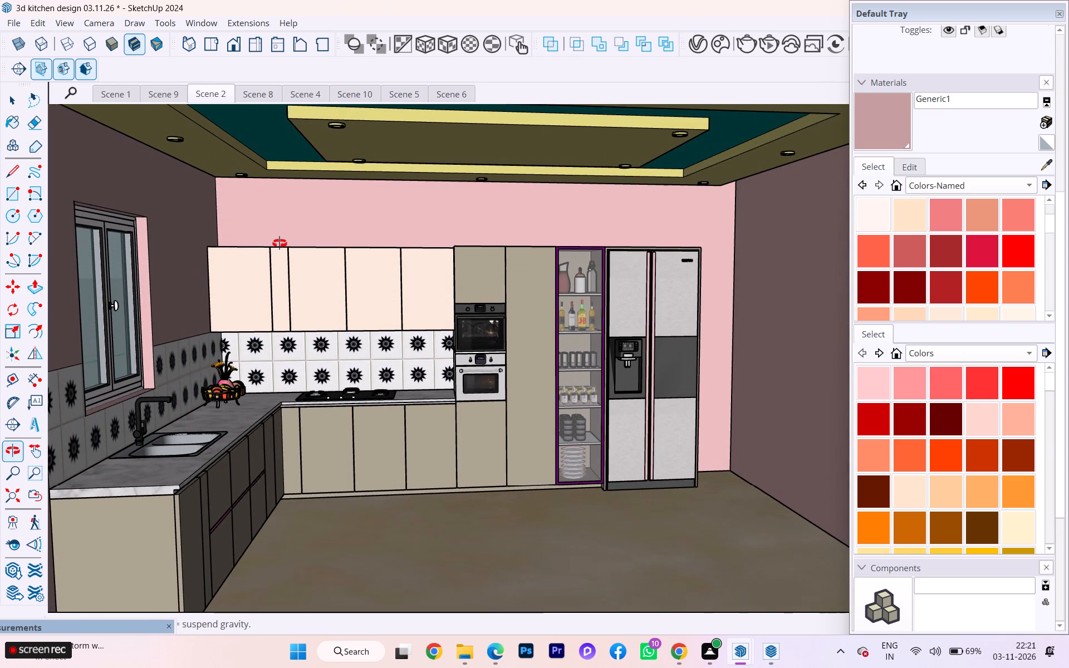
{"action": "middle_click_drag", "start_coordinate": [279, 243], "coordinate": [271, 219]}
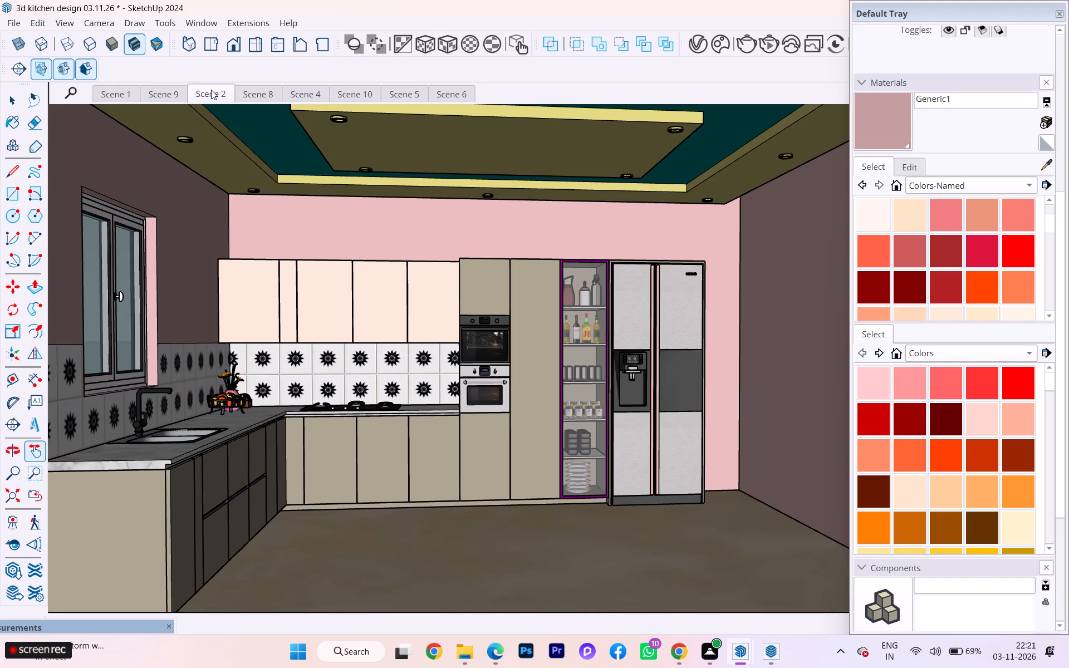
{"action": "right_click", "coordinate": [211, 90]}
{"action": "left_click", "coordinate": [266, 153]}
Review Scene 9 against Scene 2, examining the room's outer end wall in Scene 9 from several distances and angles.
{"action": "left_click", "coordinate": [174, 89]}
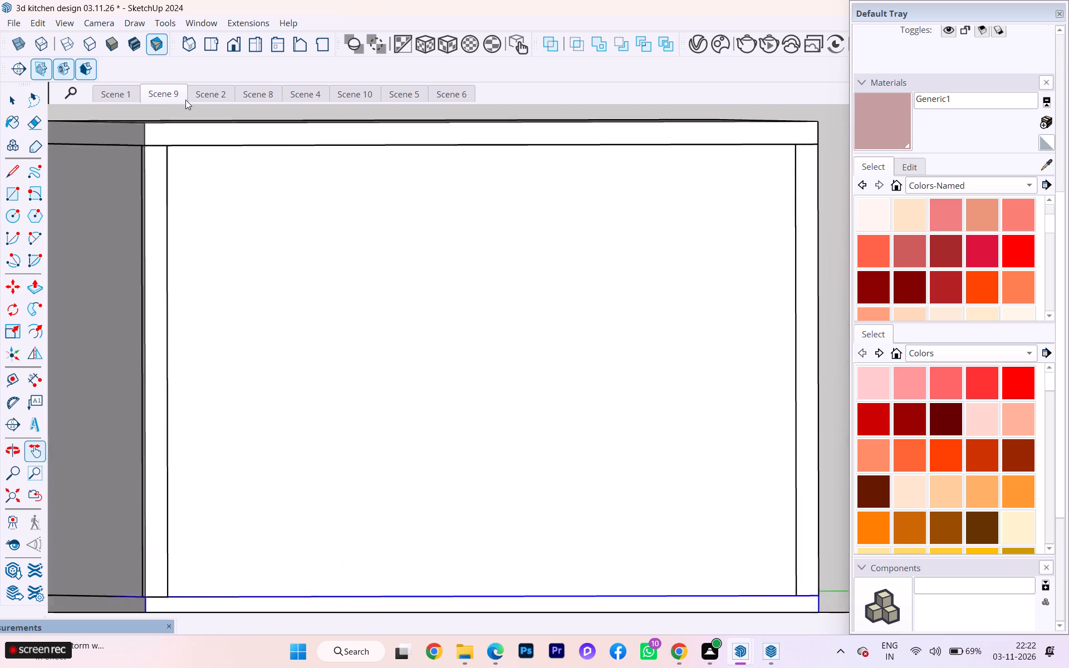
{"action": "left_click", "coordinate": [219, 95]}
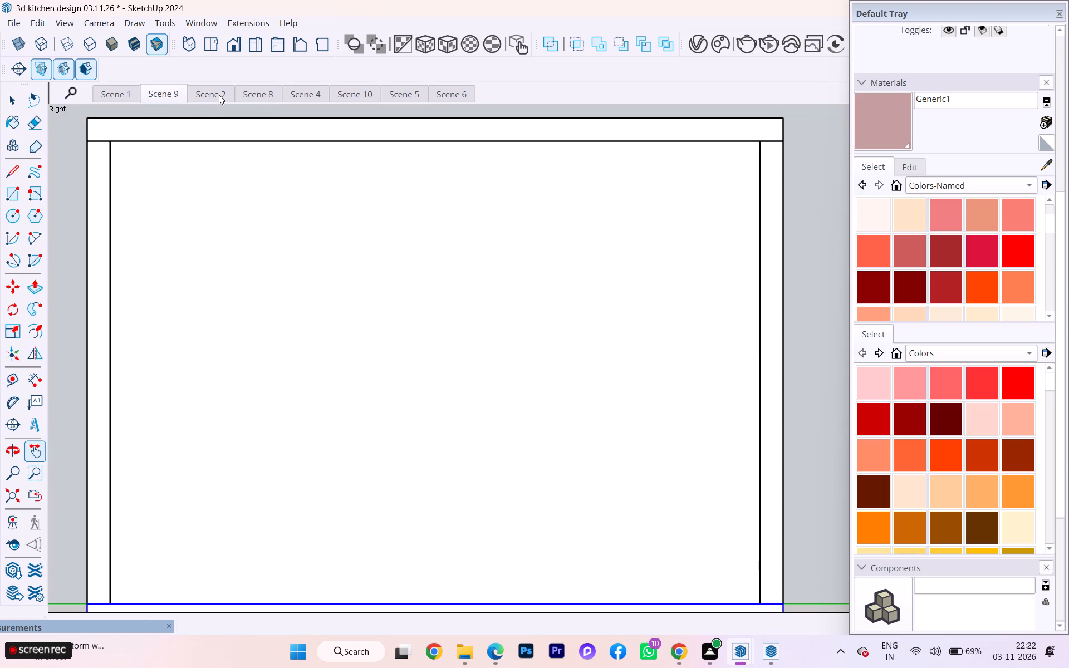
{"action": "left_click", "coordinate": [219, 94]}
{"action": "left_click", "coordinate": [164, 90]}
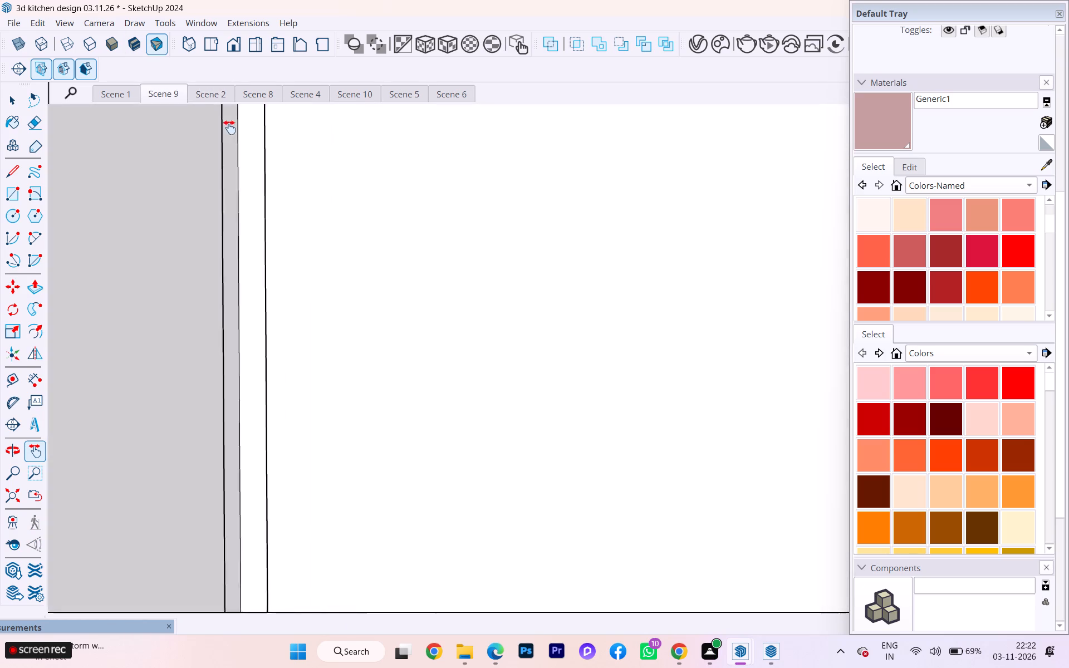
{"action": "scroll", "coordinate": [212, 144], "scroll_direction": "down", "scroll_amount": 3}
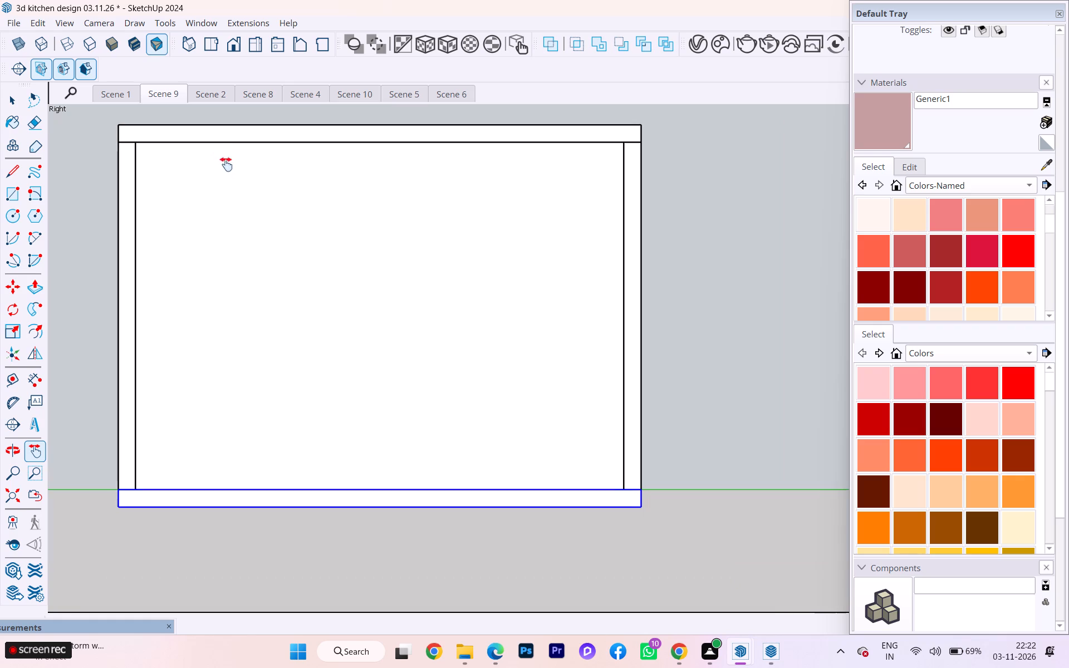
{"action": "scroll", "coordinate": [668, 237], "scroll_direction": "down", "scroll_amount": 1}
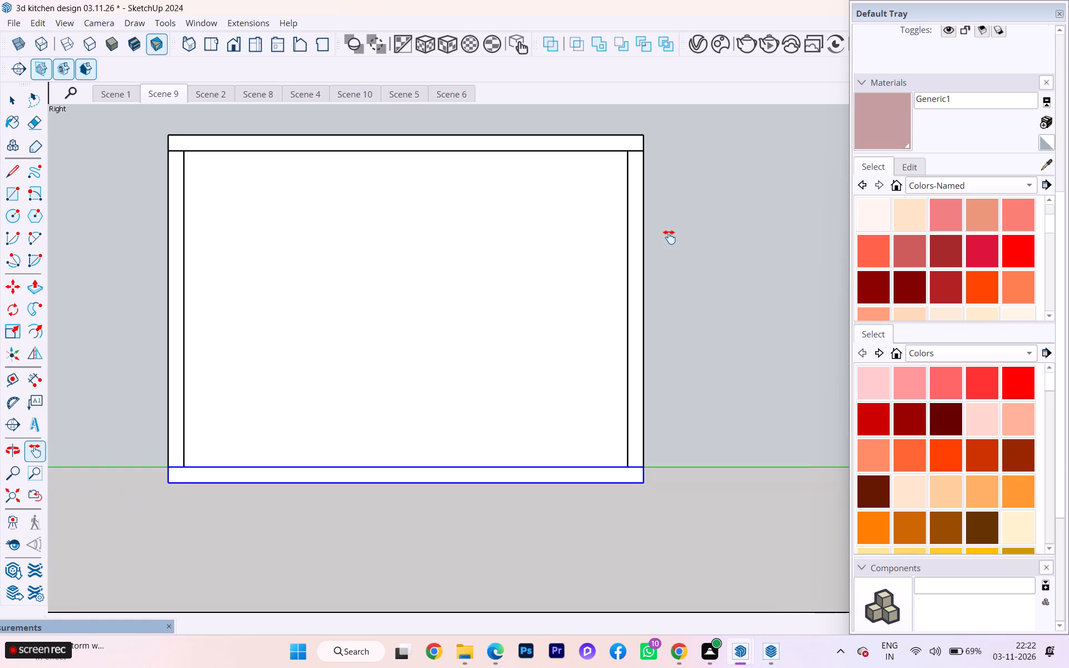
{"action": "middle_click_drag", "start_coordinate": [668, 238], "coordinate": [690, 244]}
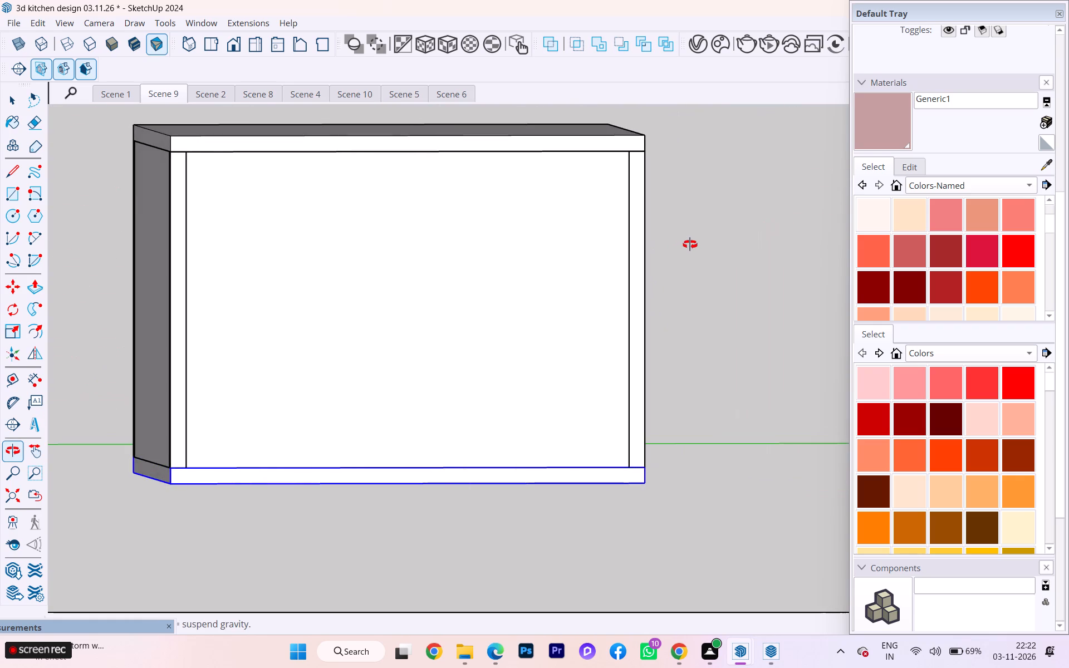
{"action": "middle_click_drag", "start_coordinate": [690, 244], "coordinate": [617, 239]}
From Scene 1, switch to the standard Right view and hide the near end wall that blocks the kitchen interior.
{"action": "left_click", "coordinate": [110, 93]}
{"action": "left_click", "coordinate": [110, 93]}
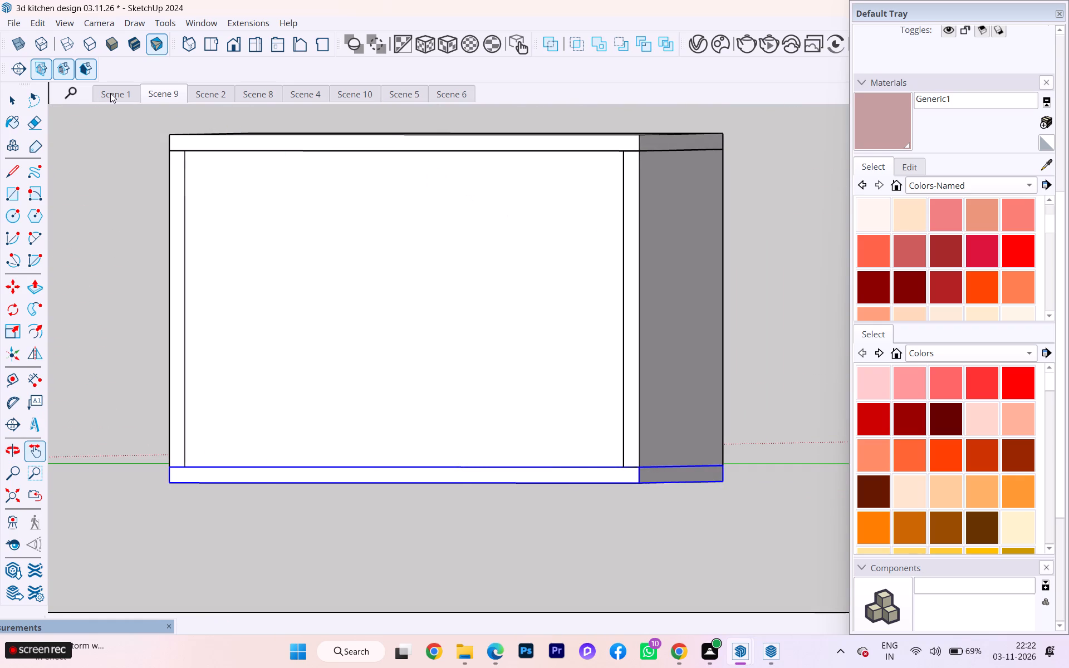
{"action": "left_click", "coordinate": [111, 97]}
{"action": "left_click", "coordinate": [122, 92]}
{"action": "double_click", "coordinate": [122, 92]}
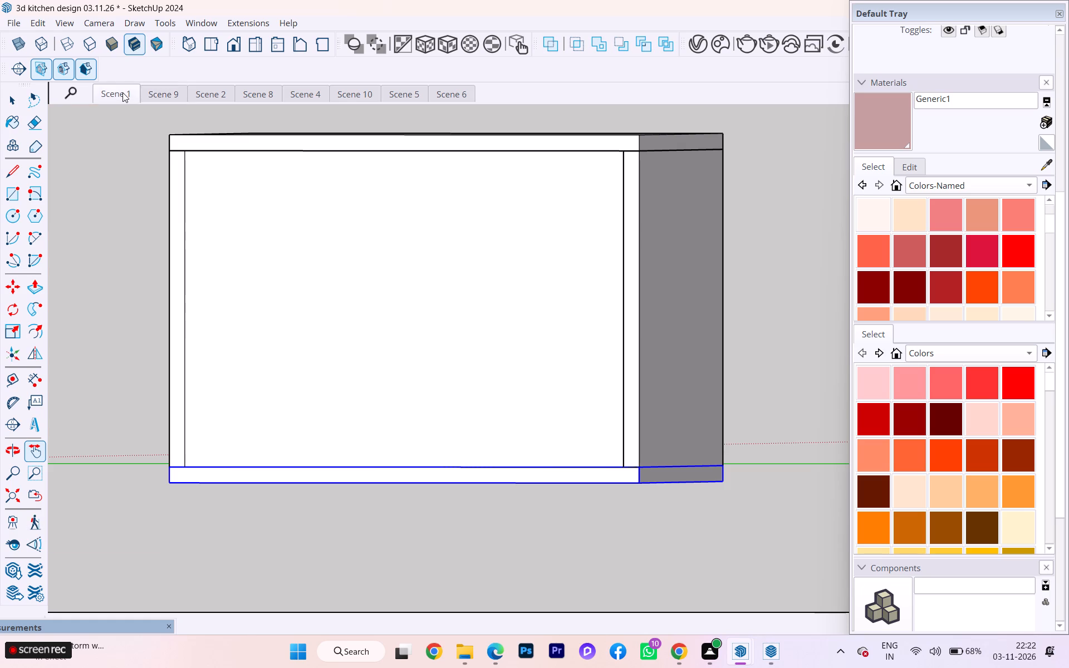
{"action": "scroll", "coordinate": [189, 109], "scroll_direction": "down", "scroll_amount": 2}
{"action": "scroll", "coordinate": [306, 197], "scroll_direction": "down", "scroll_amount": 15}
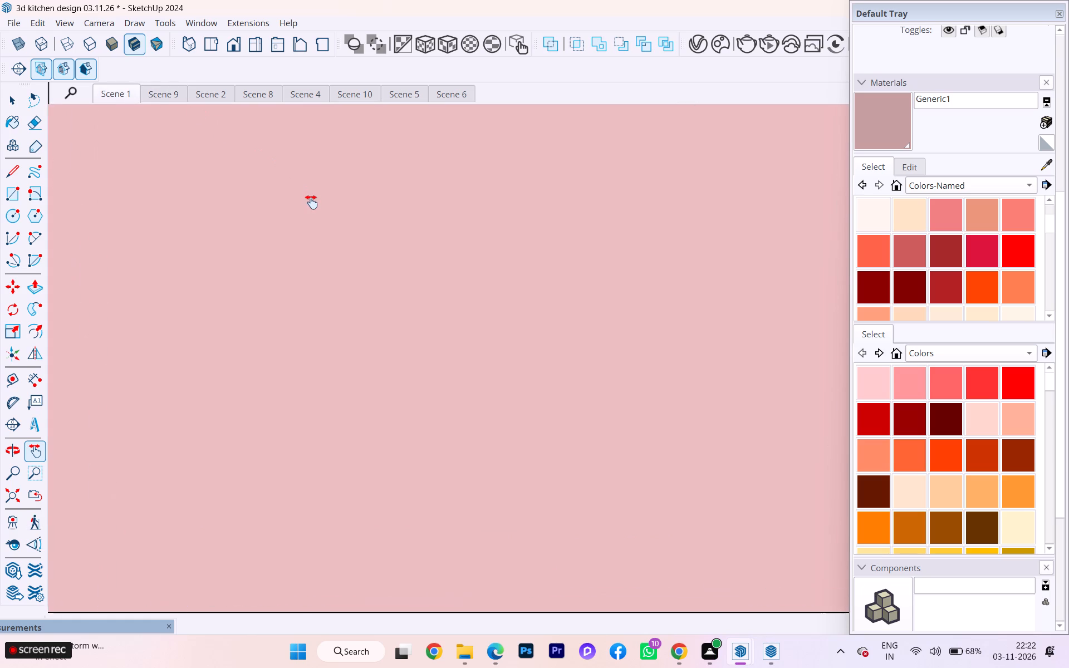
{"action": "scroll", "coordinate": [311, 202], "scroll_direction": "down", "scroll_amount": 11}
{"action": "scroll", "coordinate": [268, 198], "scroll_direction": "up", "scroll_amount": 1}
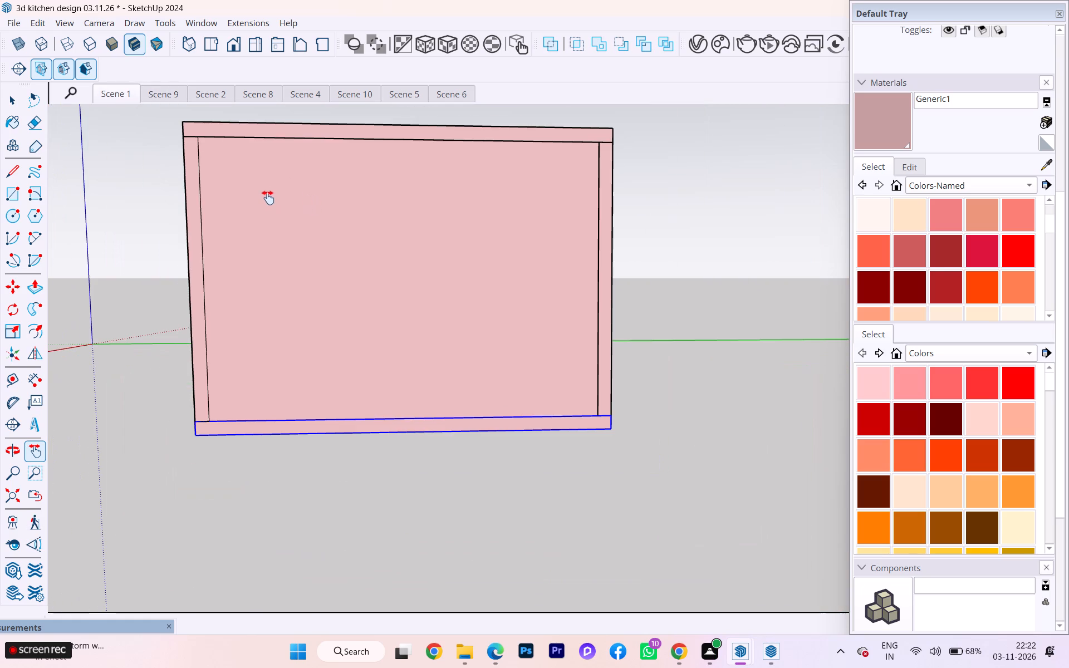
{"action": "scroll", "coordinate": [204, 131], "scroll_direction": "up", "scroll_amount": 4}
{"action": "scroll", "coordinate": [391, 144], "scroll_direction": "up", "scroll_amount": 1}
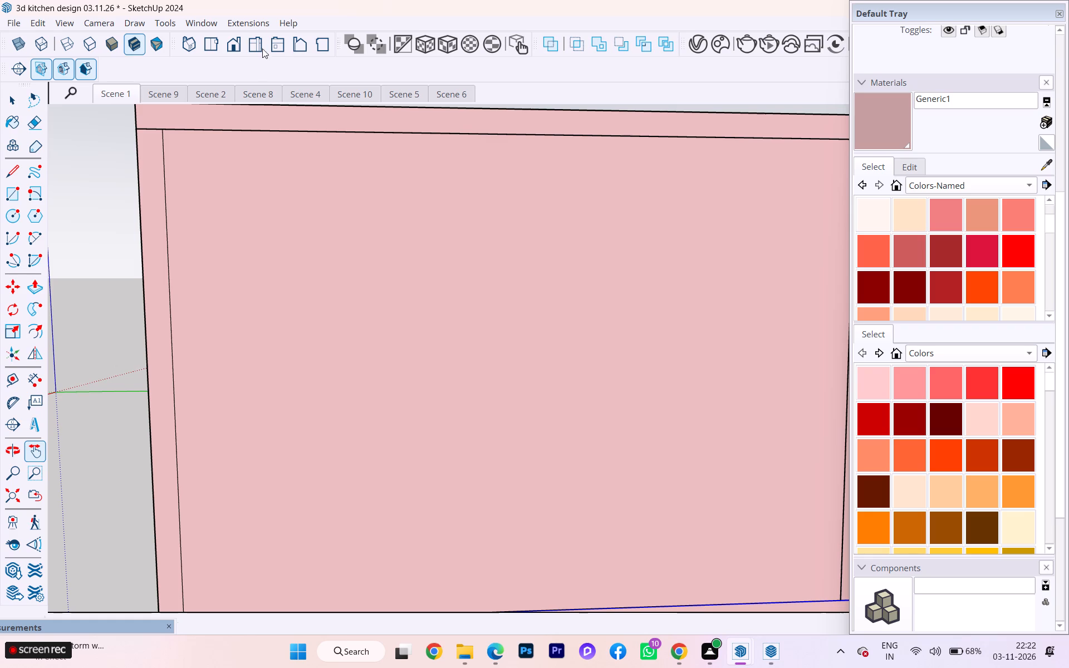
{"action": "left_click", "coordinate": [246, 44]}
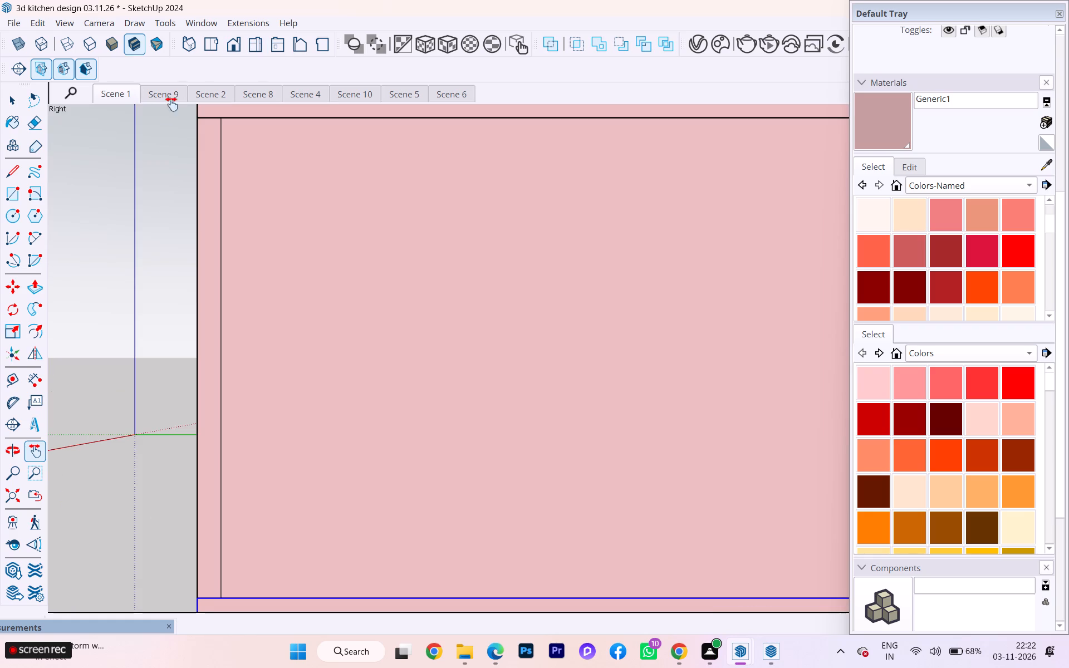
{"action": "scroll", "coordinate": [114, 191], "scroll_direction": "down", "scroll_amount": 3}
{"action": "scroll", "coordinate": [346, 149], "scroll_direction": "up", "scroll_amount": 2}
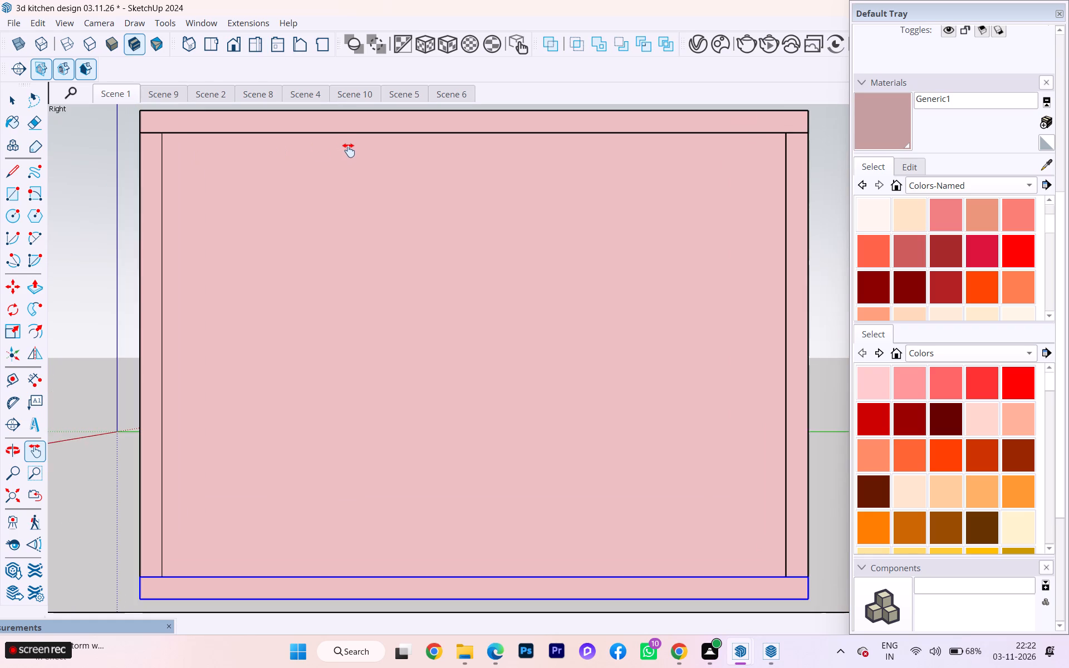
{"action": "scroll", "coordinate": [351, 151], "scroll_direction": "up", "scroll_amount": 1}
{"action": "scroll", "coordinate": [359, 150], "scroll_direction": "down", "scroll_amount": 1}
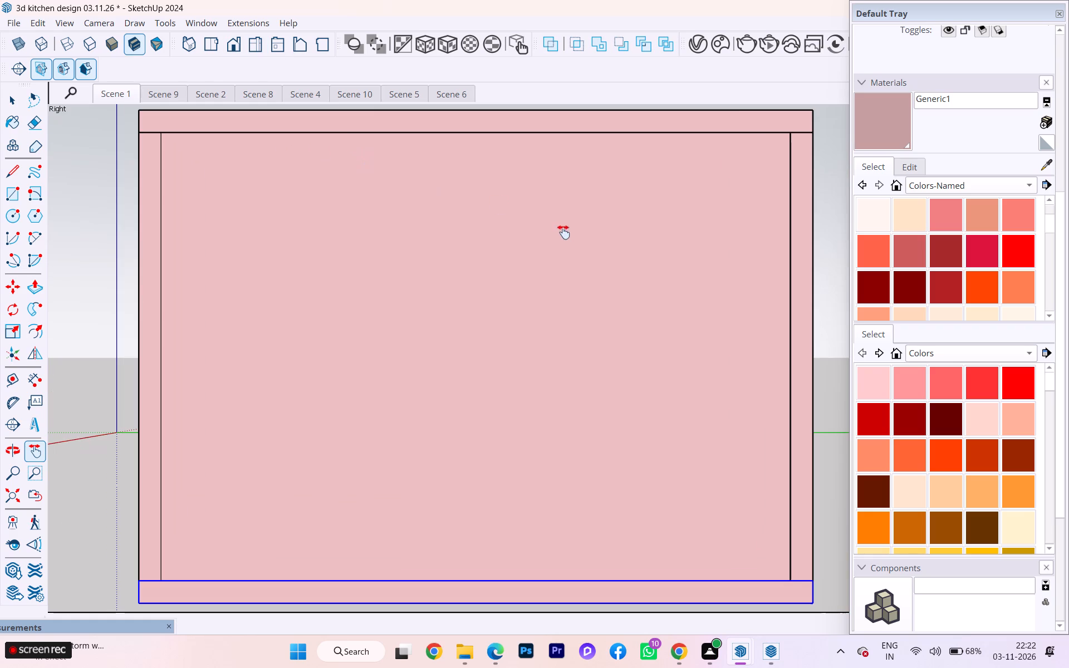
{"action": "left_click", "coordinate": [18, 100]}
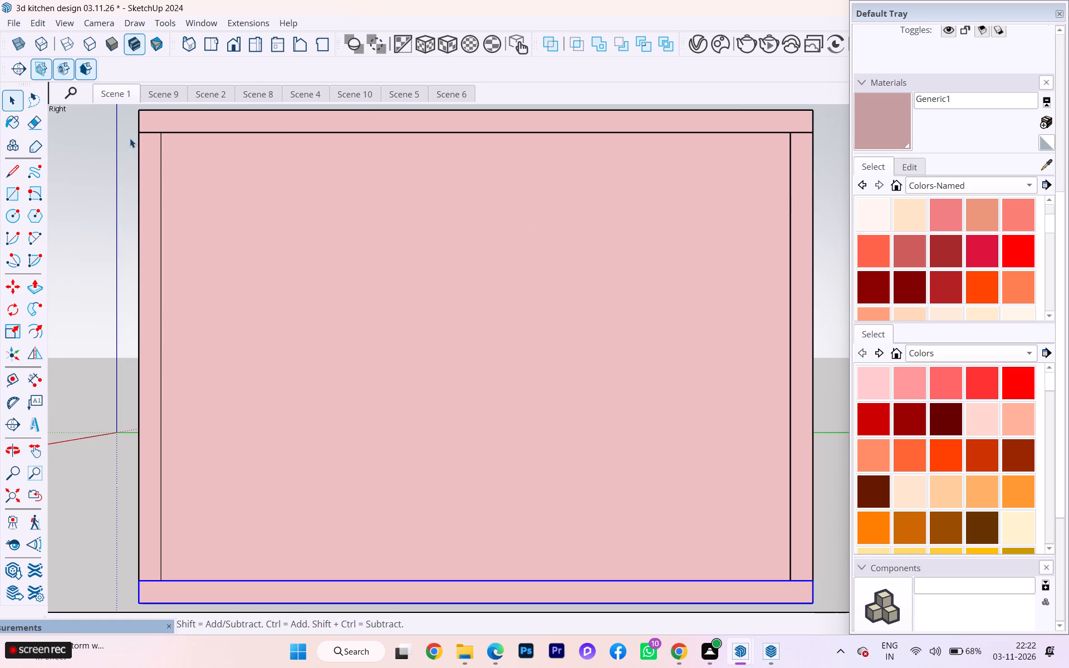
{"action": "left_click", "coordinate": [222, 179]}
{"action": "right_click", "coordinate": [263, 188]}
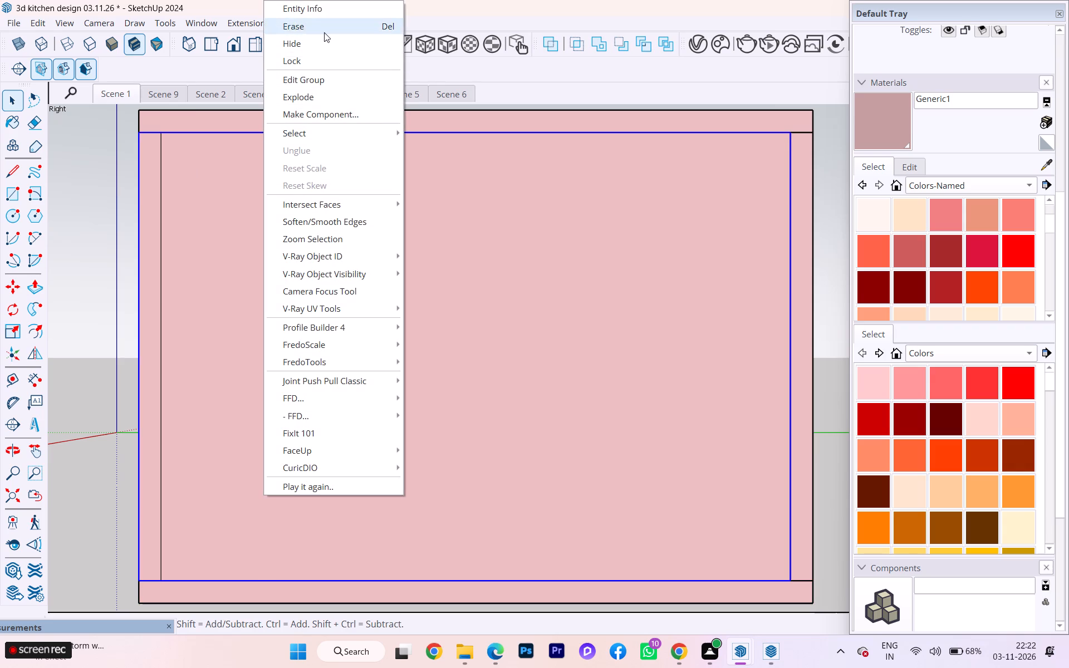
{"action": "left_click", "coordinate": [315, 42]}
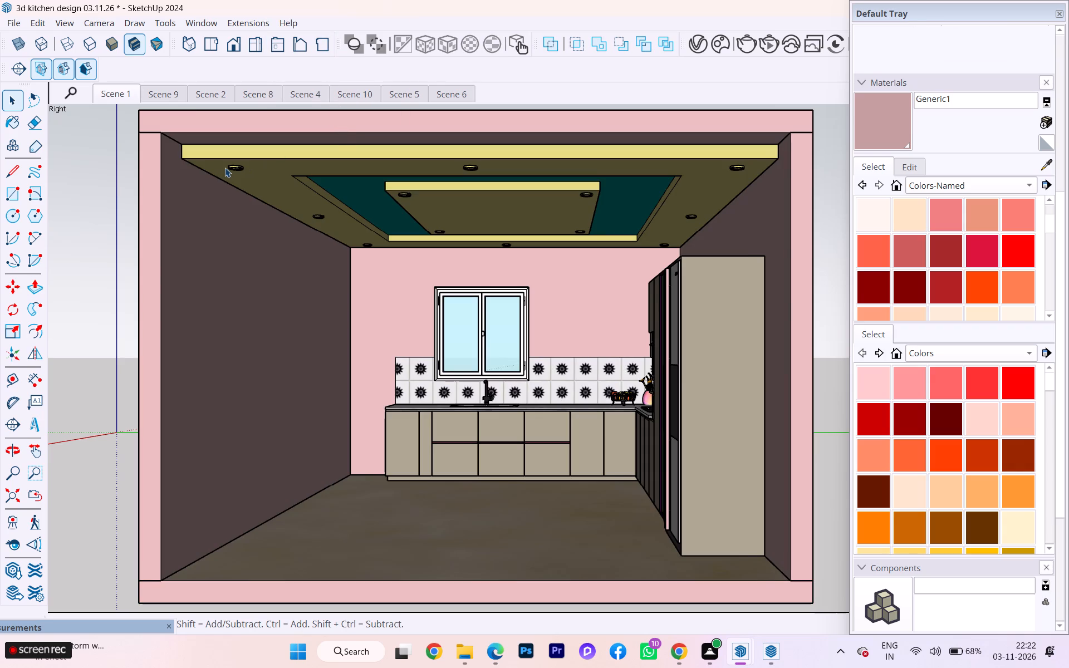
Examine the opened kitchen interior in the Right view at several distances, checking the window wall, cabinets and false ceiling.
{"action": "scroll", "coordinate": [646, 199], "scroll_direction": "down", "scroll_amount": 1}
{"action": "scroll", "coordinate": [802, 153], "scroll_direction": "up", "scroll_amount": 2}
{"action": "scroll", "coordinate": [860, 158], "scroll_direction": "up", "scroll_amount": 1}
{"action": "scroll", "coordinate": [860, 158], "scroll_direction": "down", "scroll_amount": 1}
{"action": "scroll", "coordinate": [797, 162], "scroll_direction": "down", "scroll_amount": 1}
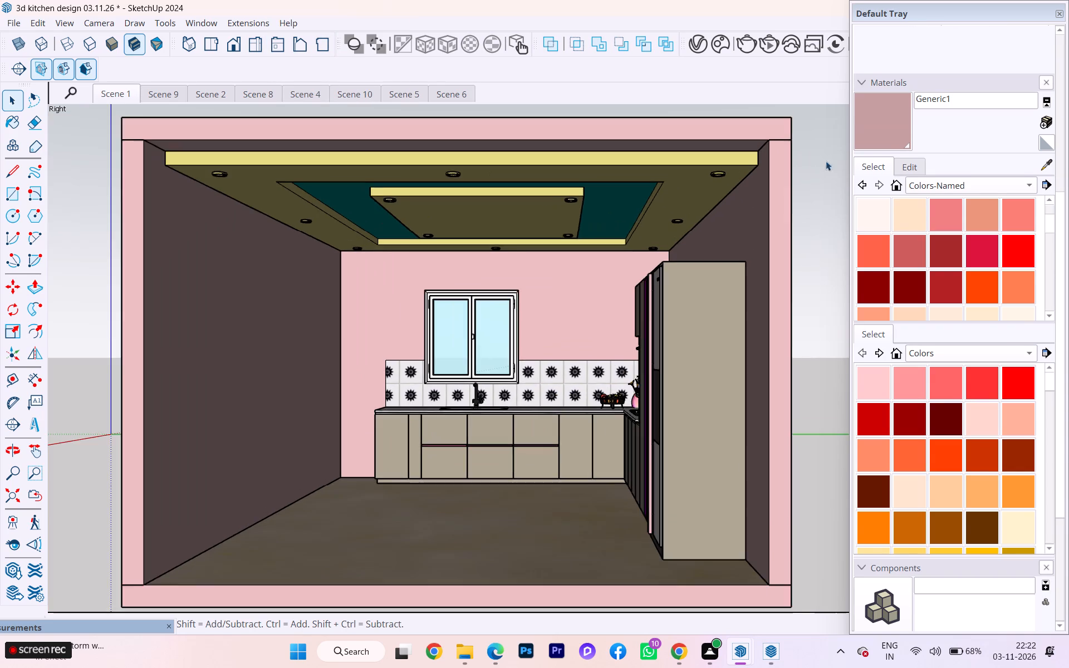
{"action": "scroll", "coordinate": [826, 161], "scroll_direction": "down", "scroll_amount": 1}
{"action": "scroll", "coordinate": [803, 163], "scroll_direction": "up", "scroll_amount": 2}
{"action": "scroll", "coordinate": [822, 163], "scroll_direction": "down", "scroll_amount": 2}
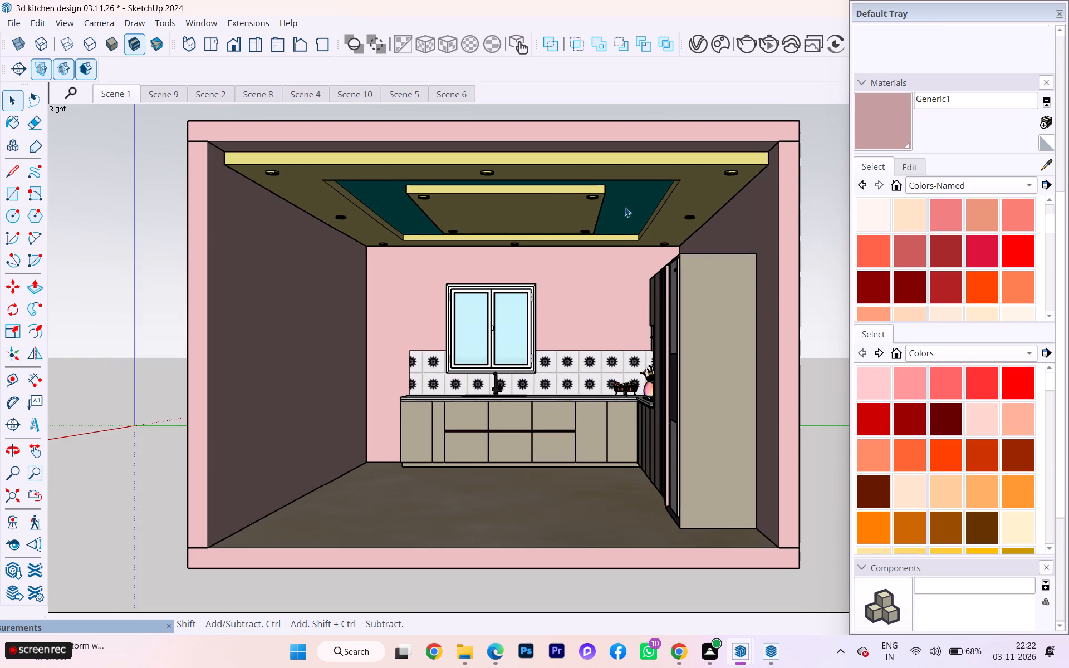
{"action": "scroll", "coordinate": [531, 223], "scroll_direction": "up", "scroll_amount": 2}
Open Scene 2 and switch it to the standard Right view with the whole room in frame.
{"action": "left_click", "coordinate": [207, 89]}
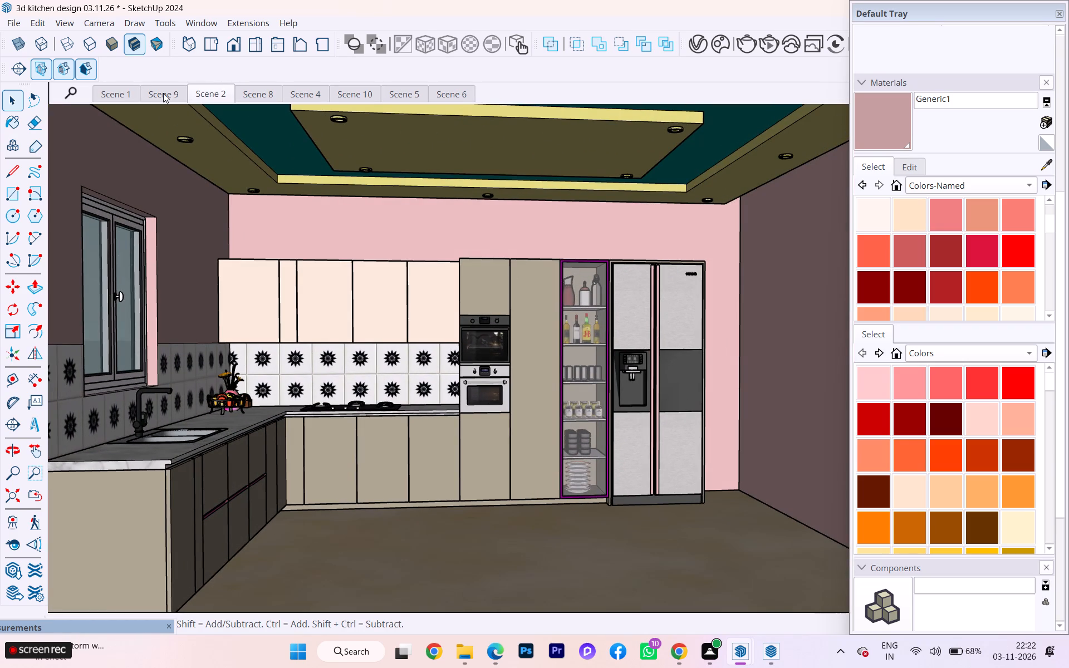
{"action": "left_click", "coordinate": [249, 43]}
{"action": "scroll", "coordinate": [311, 131], "scroll_direction": "down", "scroll_amount": 2}
{"action": "scroll", "coordinate": [317, 143], "scroll_direction": "up", "scroll_amount": 5}
{"action": "scroll", "coordinate": [319, 146], "scroll_direction": "down", "scroll_amount": 8}
{"action": "scroll", "coordinate": [373, 274], "scroll_direction": "down", "scroll_amount": 2}
{"action": "scroll", "coordinate": [380, 337], "scroll_direction": "down", "scroll_amount": 1}
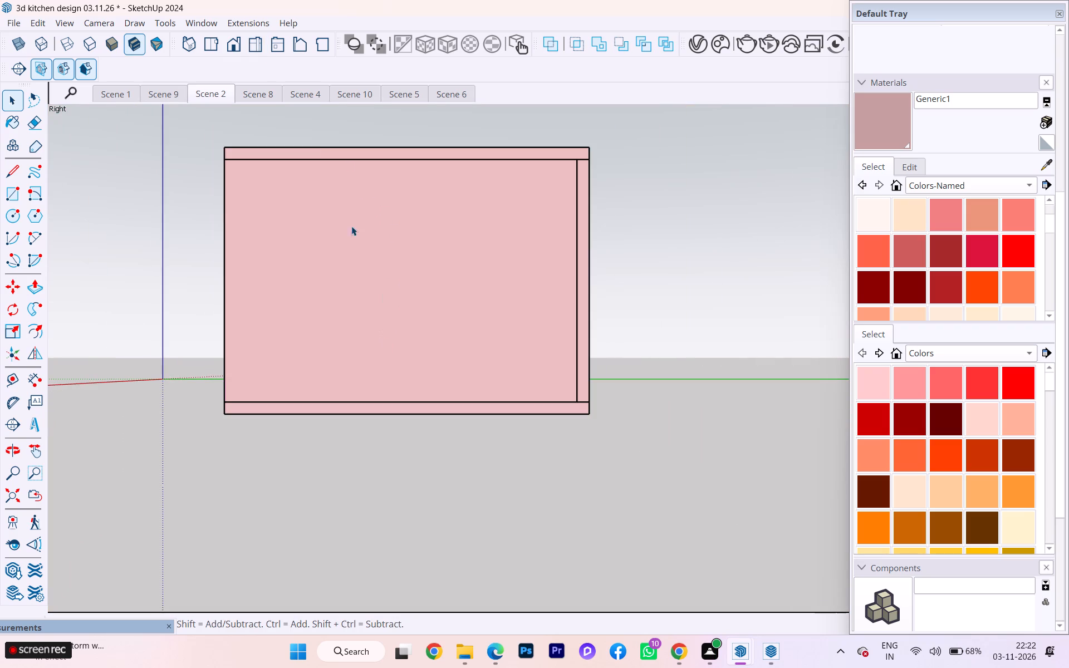
{"action": "scroll", "coordinate": [316, 135], "scroll_direction": "up", "scroll_amount": 3}
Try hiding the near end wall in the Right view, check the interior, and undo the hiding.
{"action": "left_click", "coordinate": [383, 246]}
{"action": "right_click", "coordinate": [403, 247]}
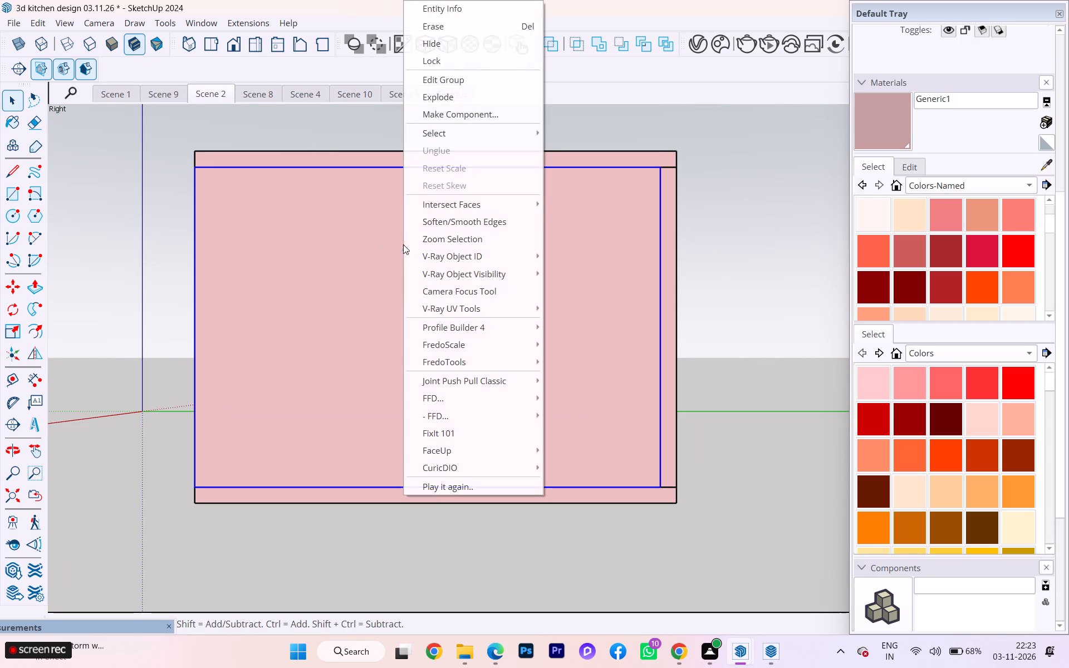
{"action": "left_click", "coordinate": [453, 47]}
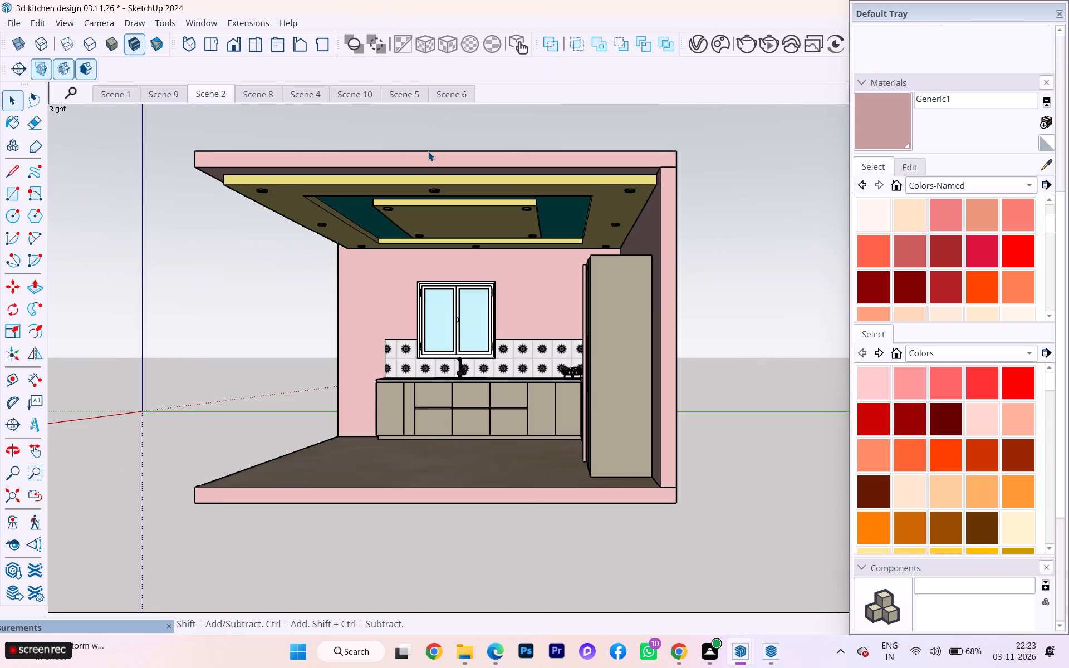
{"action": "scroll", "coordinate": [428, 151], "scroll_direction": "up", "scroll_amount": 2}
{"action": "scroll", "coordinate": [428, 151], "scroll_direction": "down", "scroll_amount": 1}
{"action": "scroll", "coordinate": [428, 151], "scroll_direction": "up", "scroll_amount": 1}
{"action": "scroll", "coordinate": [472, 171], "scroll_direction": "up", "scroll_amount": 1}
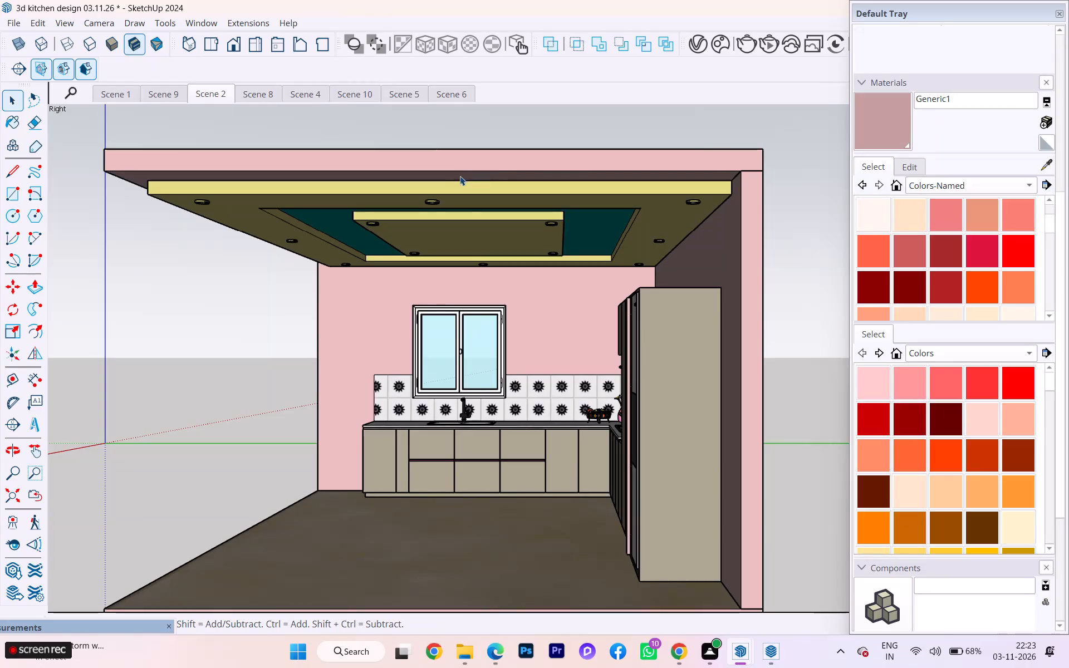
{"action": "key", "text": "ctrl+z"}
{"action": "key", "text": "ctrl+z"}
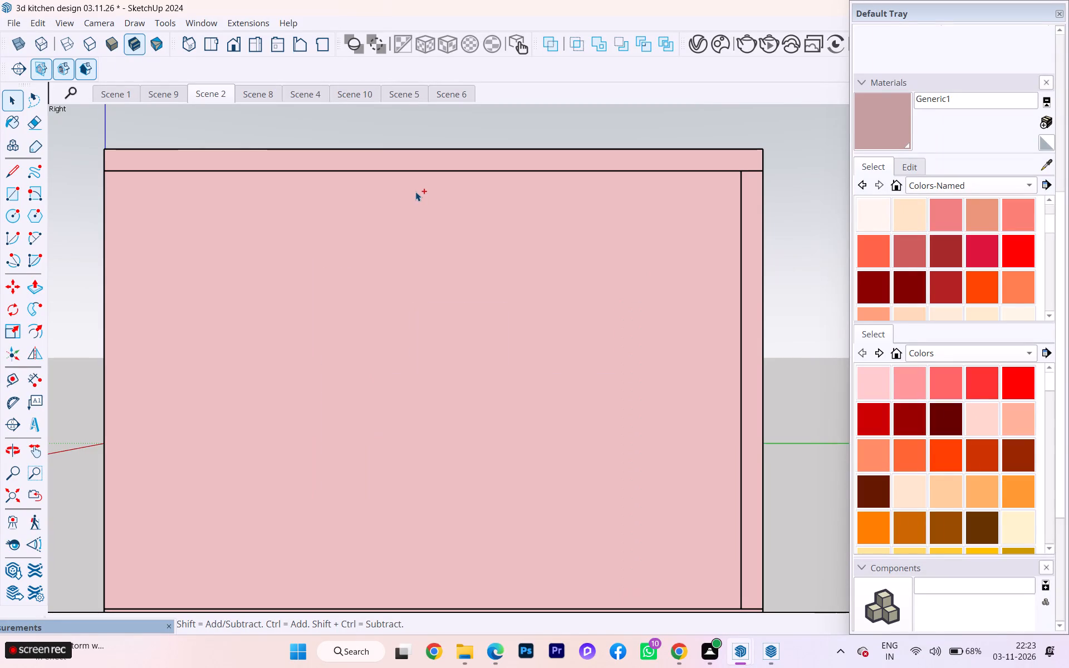
Unhide the hidden side wall, and hide only the near end wall to open the room towards the window and sink.
{"action": "scroll", "coordinate": [389, 197], "scroll_direction": "down", "scroll_amount": 1}
{"action": "middle_click_drag", "start_coordinate": [389, 197], "coordinate": [452, 200]}
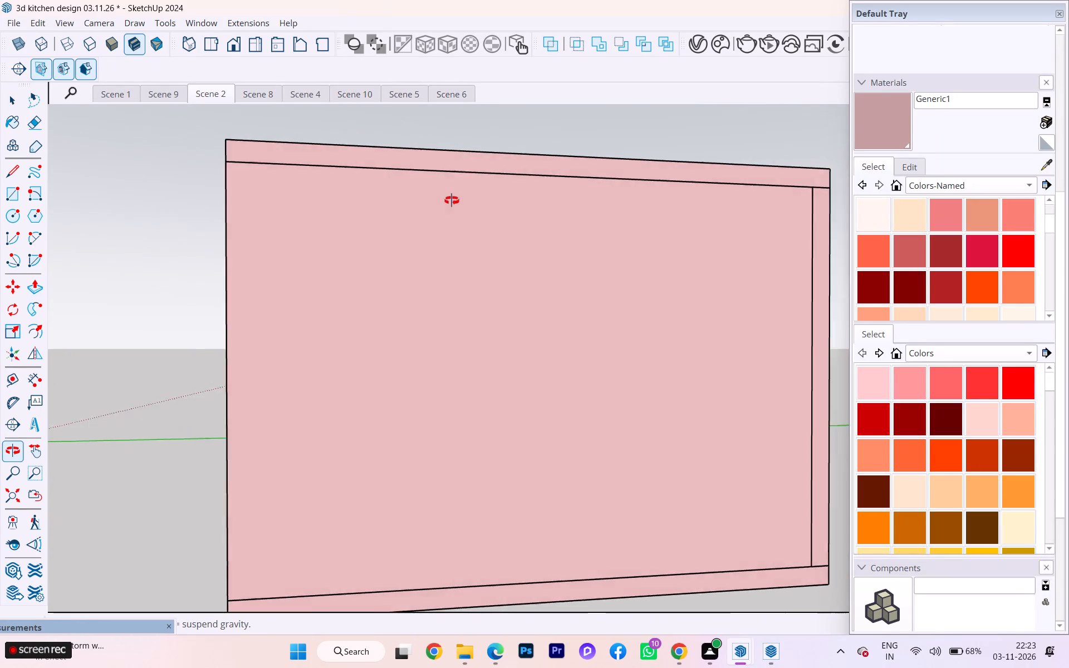
{"action": "middle_click_drag", "start_coordinate": [452, 200], "coordinate": [401, 199]}
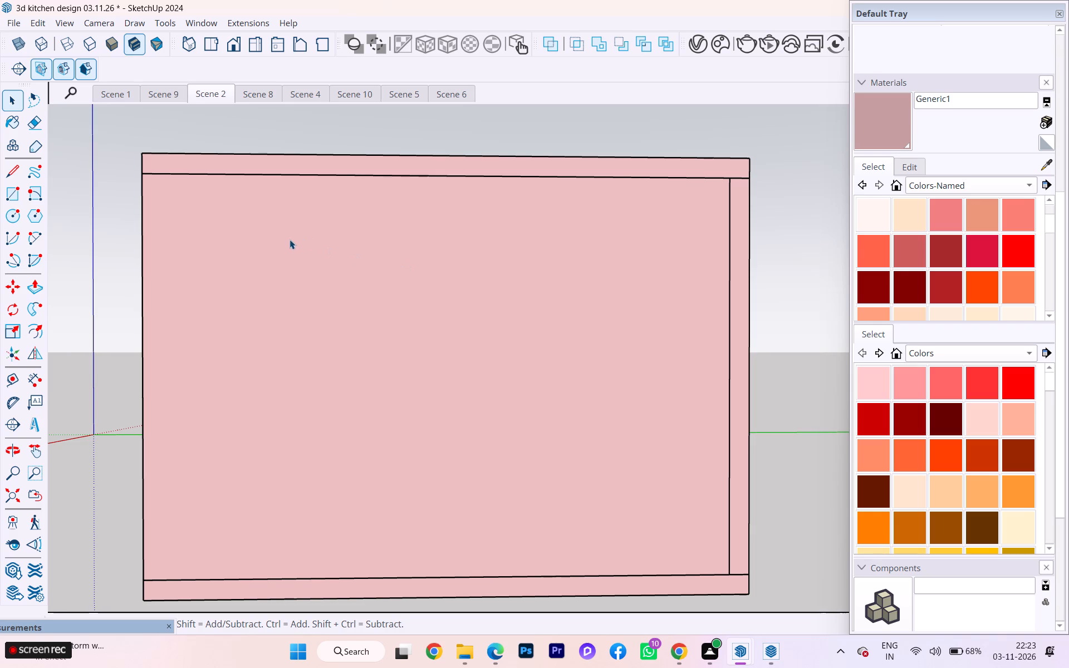
{"action": "key", "text": "u"}
{"action": "left_click", "coordinate": [332, 277]}
{"action": "right_click", "coordinate": [333, 277]}
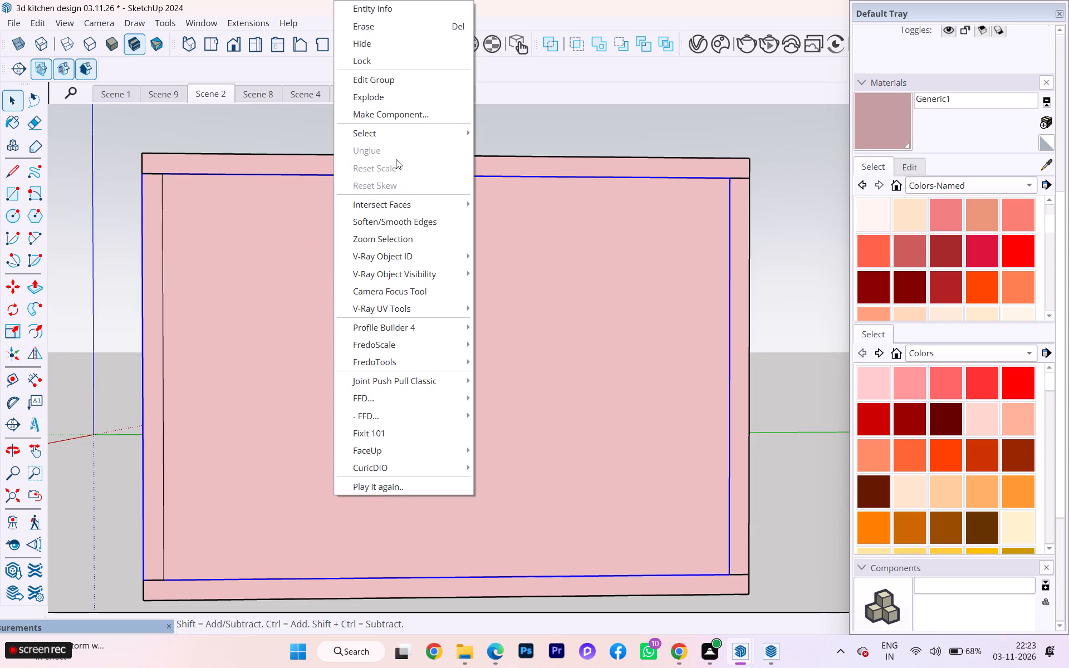
{"action": "left_click", "coordinate": [385, 50]}
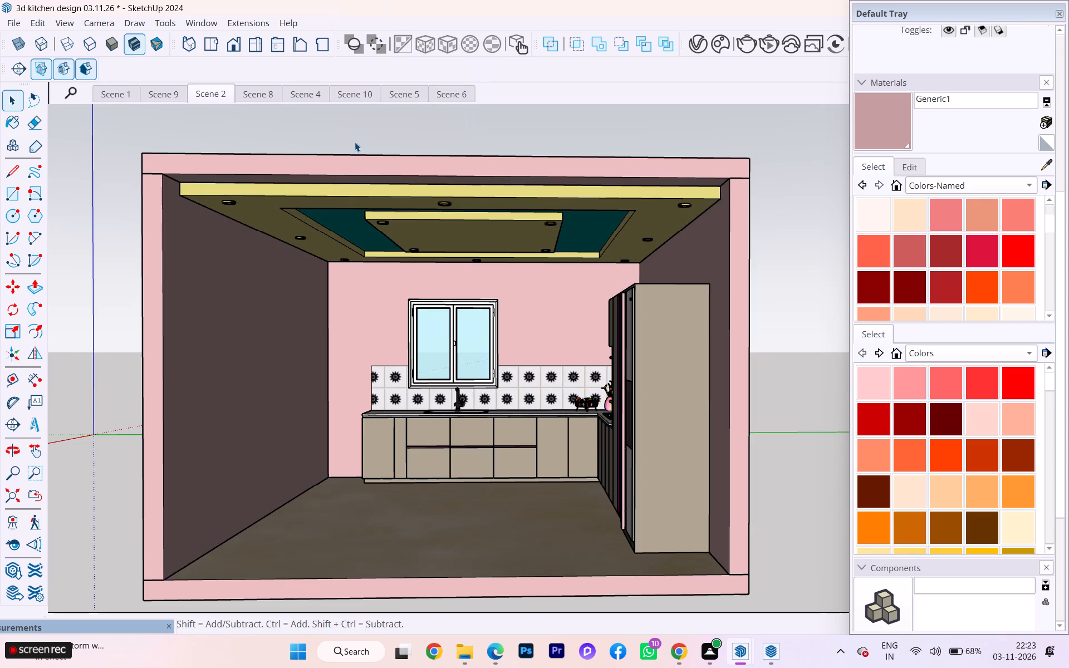
Examine the opened room towards the window and sink wall from several distances, checking the framing of cabinets, floor and false ceiling.
{"action": "scroll", "coordinate": [313, 229], "scroll_direction": "up", "scroll_amount": 1}
{"action": "scroll", "coordinate": [376, 97], "scroll_direction": "down", "scroll_amount": 1}
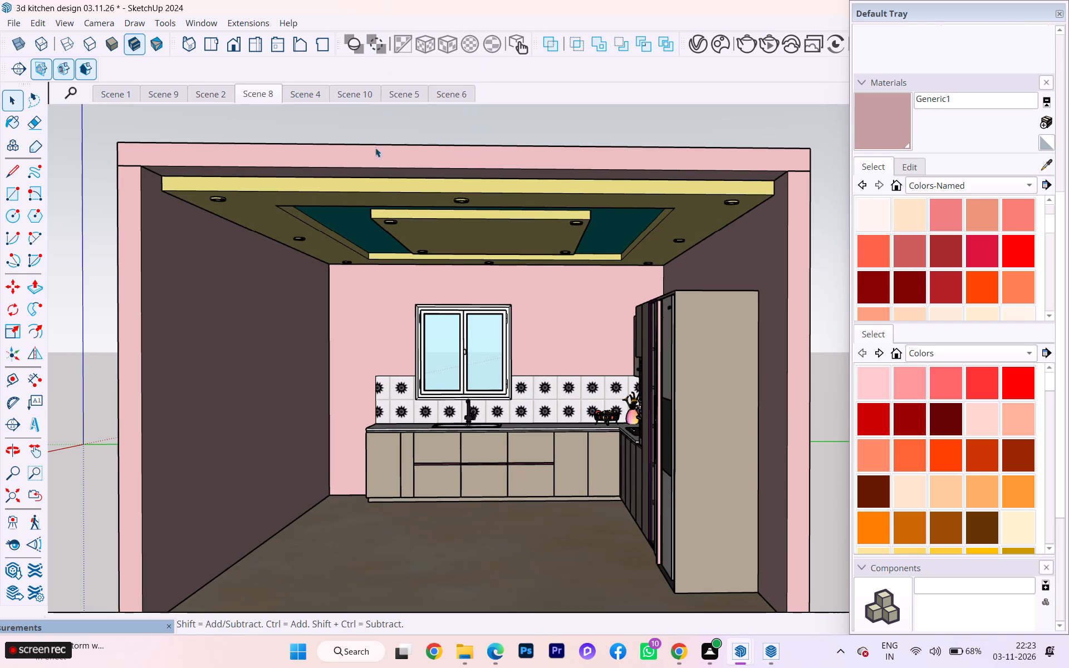
{"action": "scroll", "coordinate": [362, 214], "scroll_direction": "down", "scroll_amount": 2}
{"action": "left_click", "coordinate": [28, 446]}
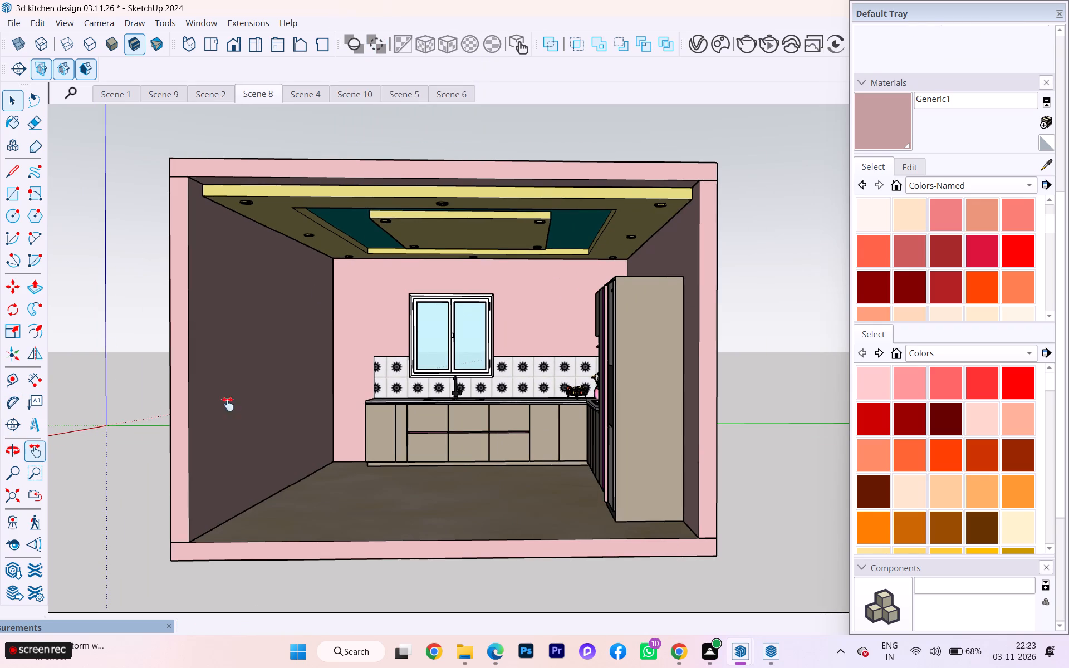
{"action": "scroll", "coordinate": [368, 424], "scroll_direction": "up", "scroll_amount": 3}
{"action": "scroll", "coordinate": [374, 426], "scroll_direction": "down", "scroll_amount": 1}
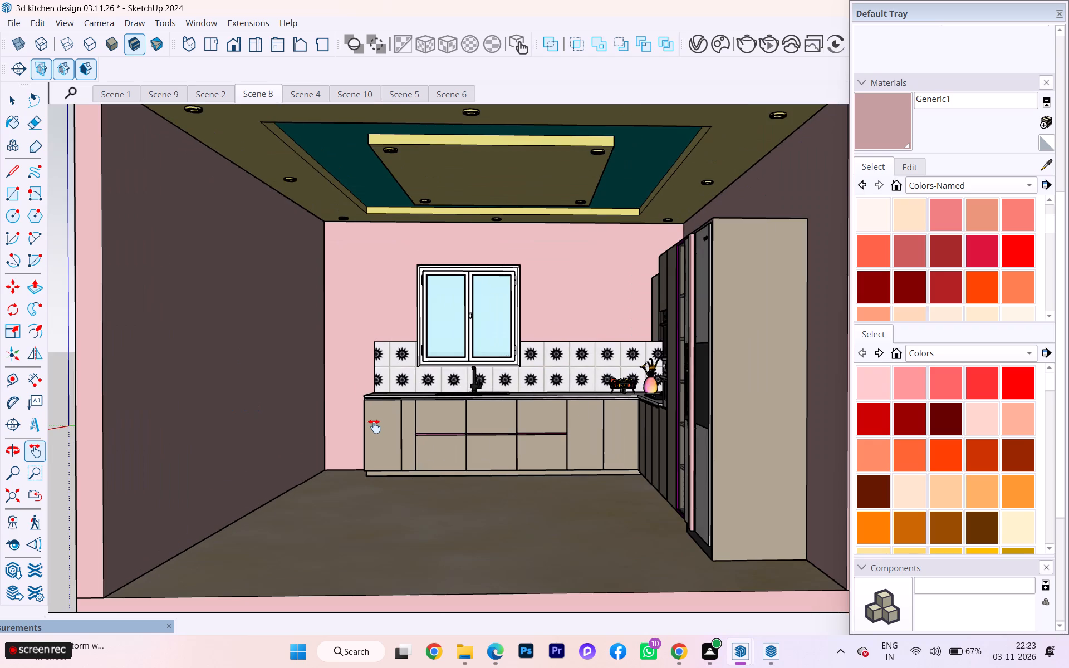
{"action": "scroll", "coordinate": [360, 433], "scroll_direction": "up", "scroll_amount": 2}
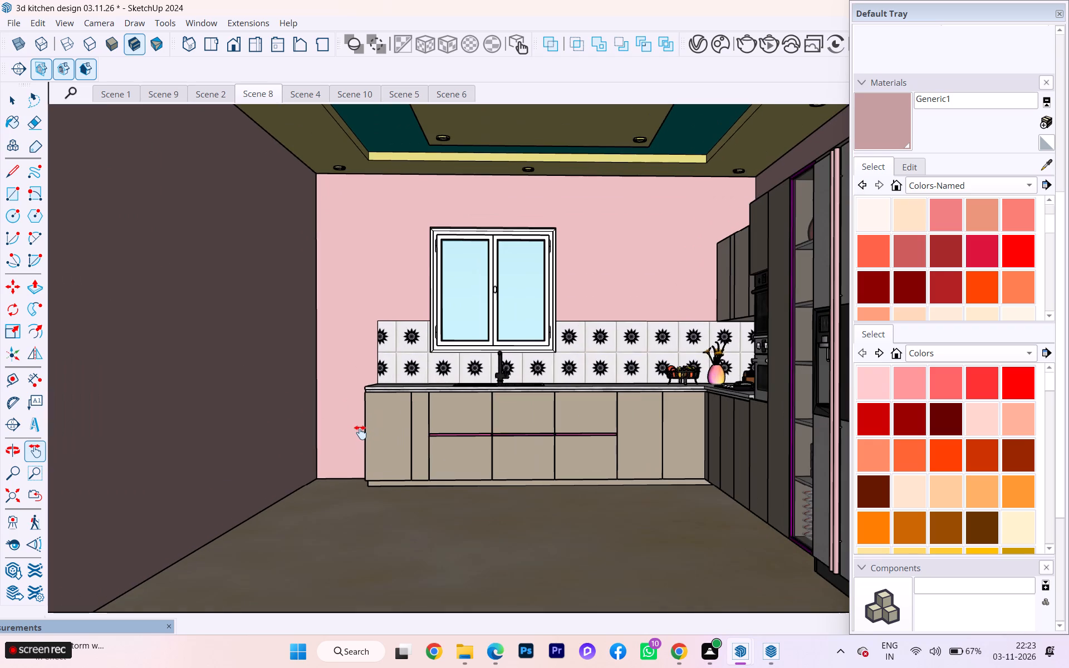
{"action": "scroll", "coordinate": [360, 433], "scroll_direction": "down", "scroll_amount": 1}
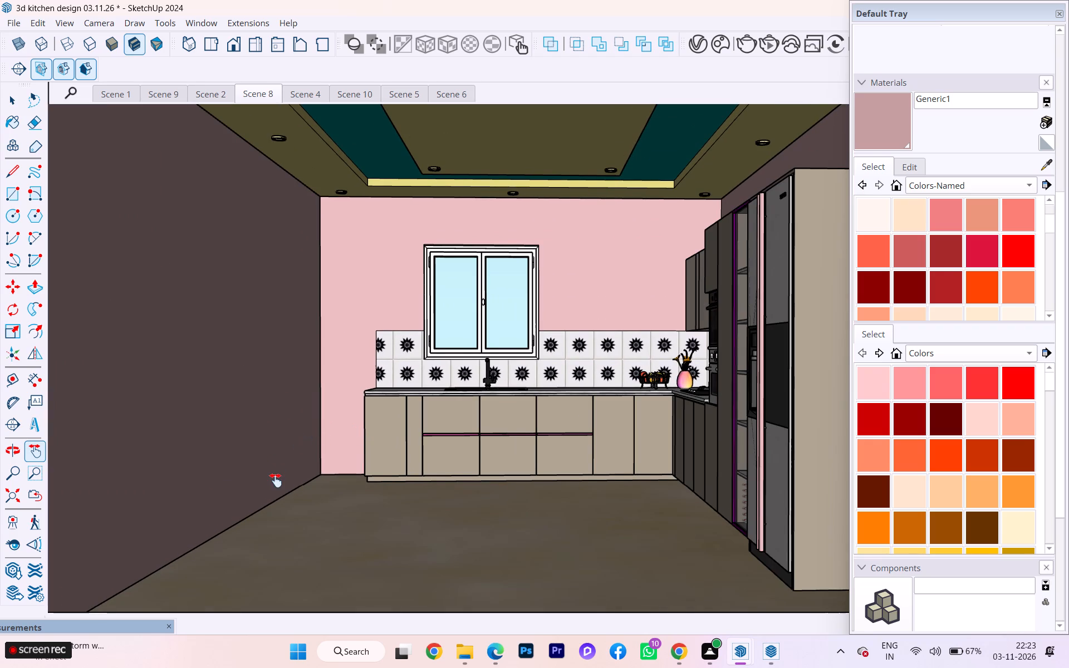
{"action": "left_click_drag", "start_coordinate": [278, 487], "coordinate": [293, 487]}
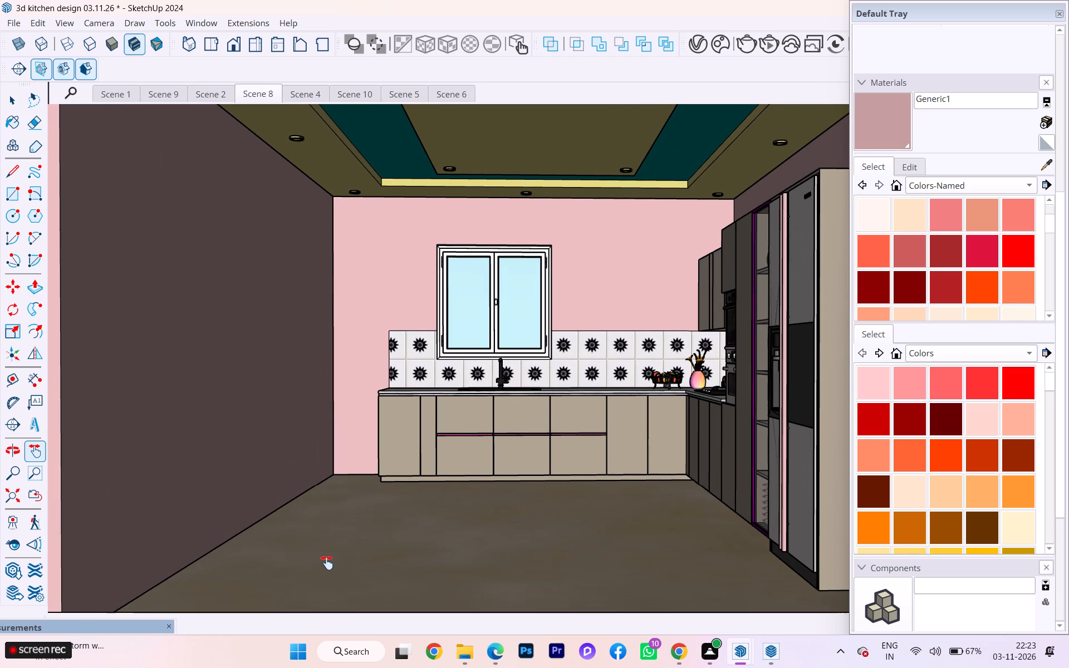
{"action": "left_click", "coordinate": [327, 563]}
{"action": "middle_click_drag", "start_coordinate": [328, 563], "coordinate": [344, 561]}
{"action": "scroll", "coordinate": [322, 567], "scroll_direction": "down", "scroll_amount": 1}
{"action": "scroll", "coordinate": [408, 543], "scroll_direction": "up", "scroll_amount": 1}
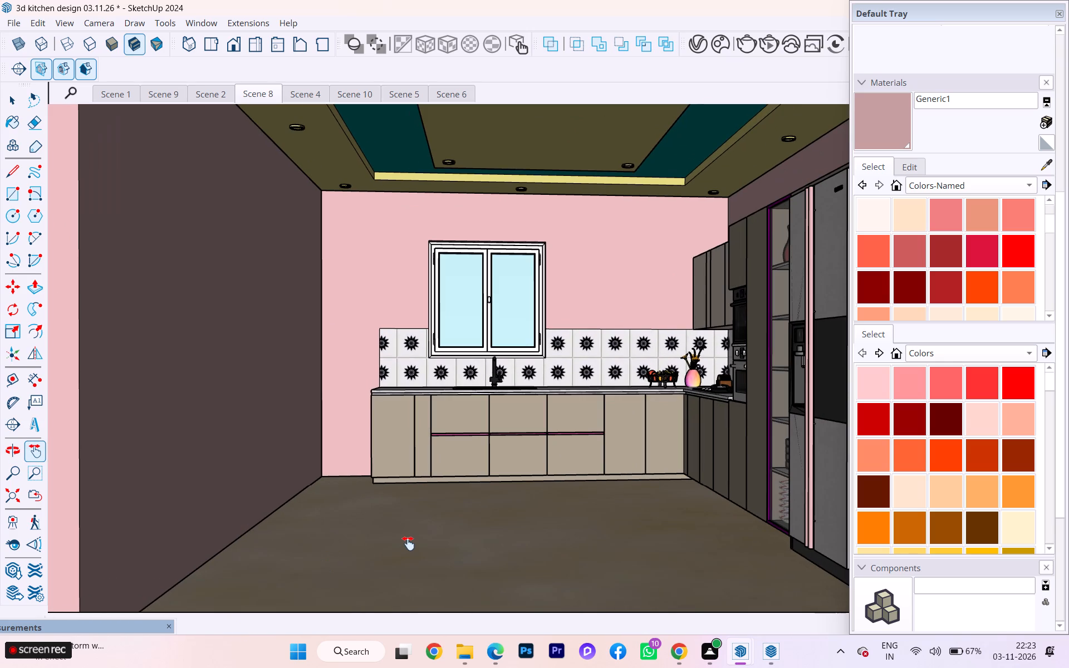
{"action": "scroll", "coordinate": [116, 475], "scroll_direction": "down", "scroll_amount": 1}
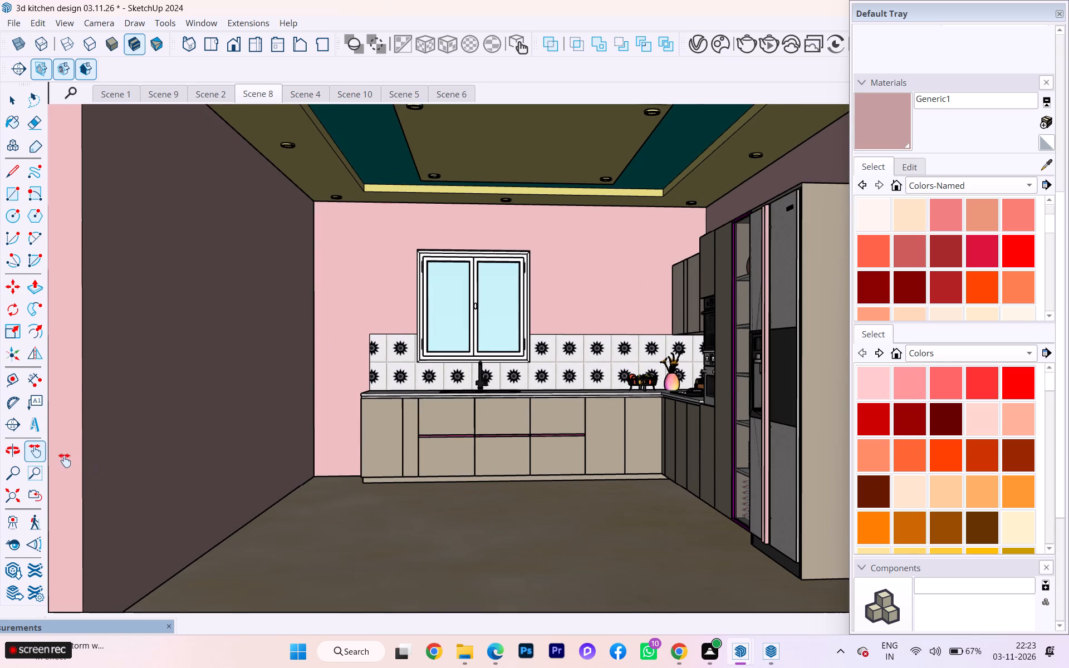
{"action": "scroll", "coordinate": [61, 460], "scroll_direction": "down", "scroll_amount": 2}
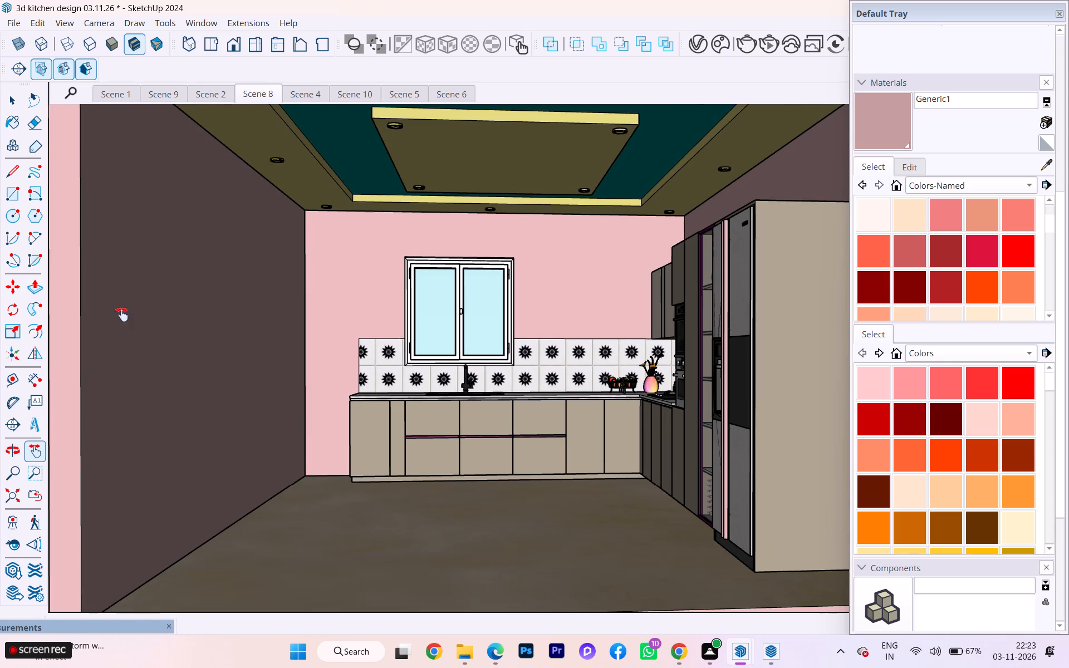
Open Scene 9, hide the near end wall that covers the window and sink elevation, and update the scene.
{"action": "left_click", "coordinate": [220, 92]}
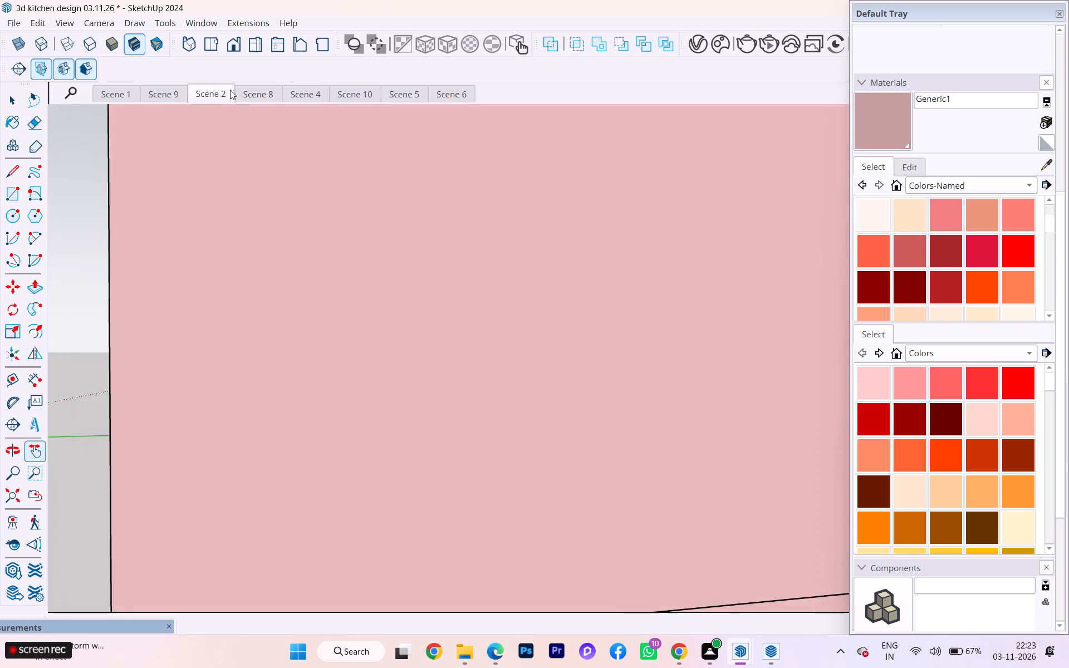
{"action": "left_click", "coordinate": [247, 87]}
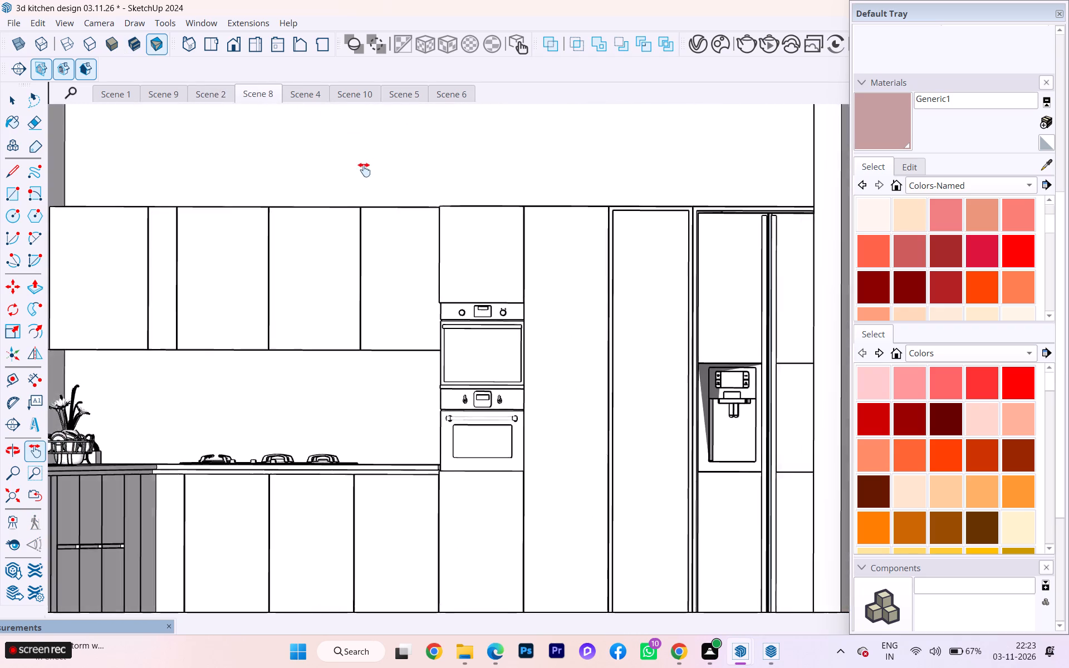
{"action": "left_click", "coordinate": [164, 97]}
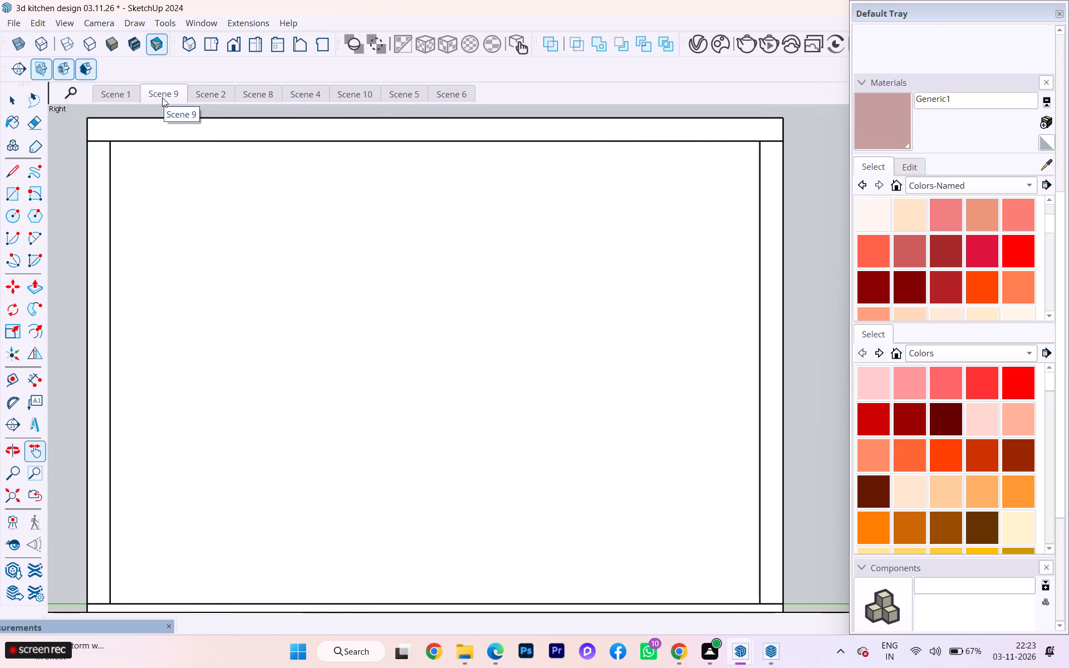
{"action": "left_click", "coordinate": [287, 225]}
{"action": "left_click", "coordinate": [4, 99]}
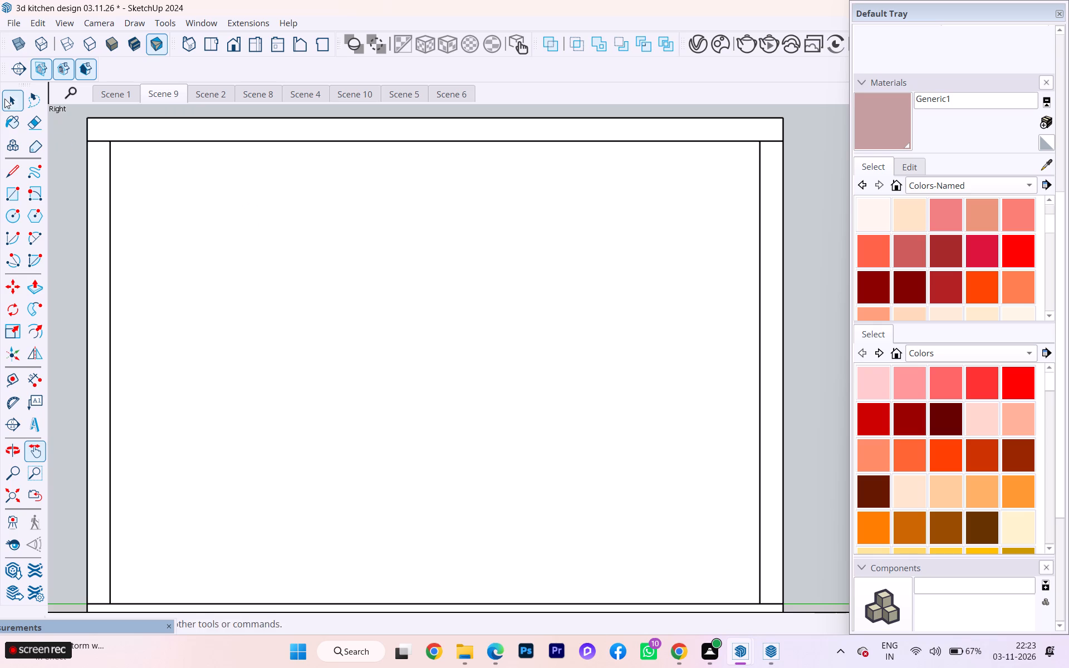
{"action": "left_click", "coordinate": [282, 230]}
{"action": "right_click", "coordinate": [285, 231]}
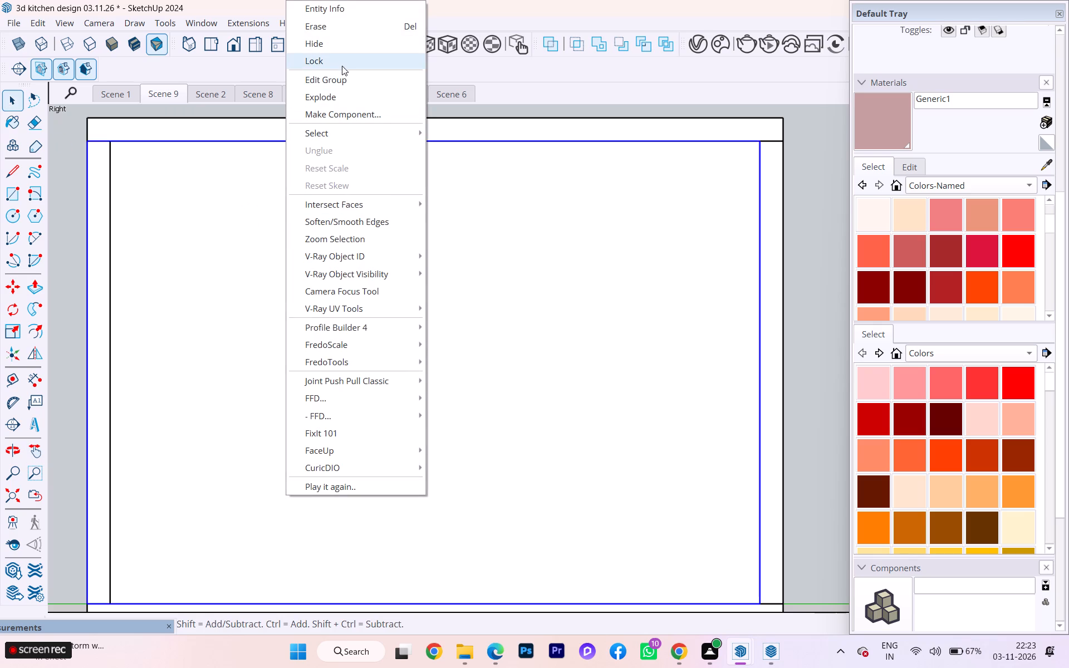
{"action": "left_click", "coordinate": [340, 47]}
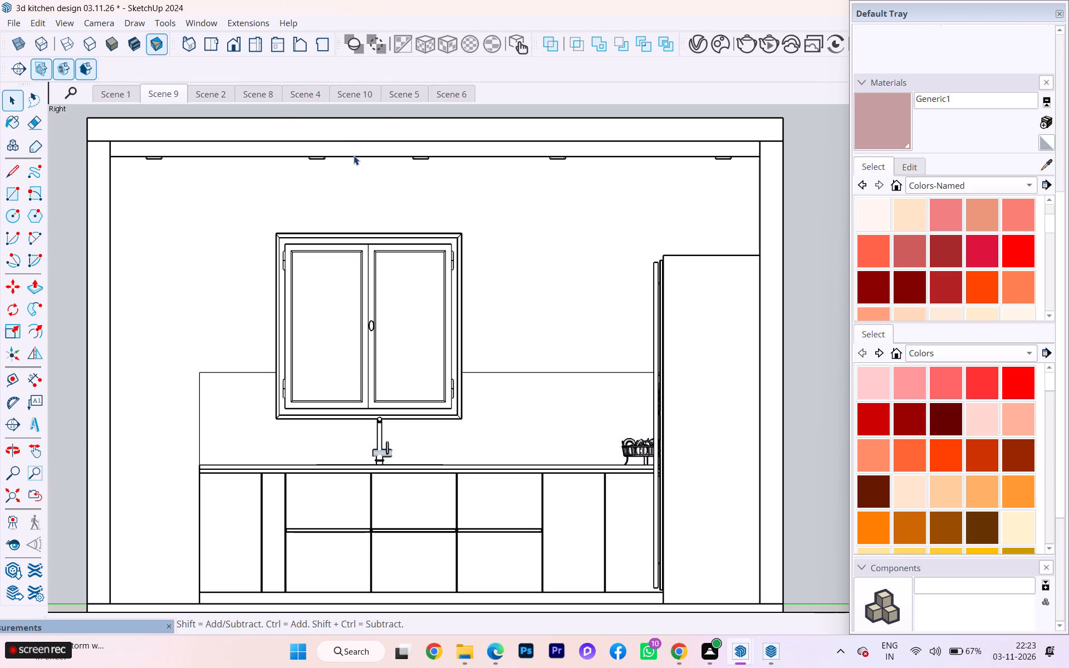
{"action": "right_click", "coordinate": [160, 95]}
{"action": "left_click", "coordinate": [227, 154]}
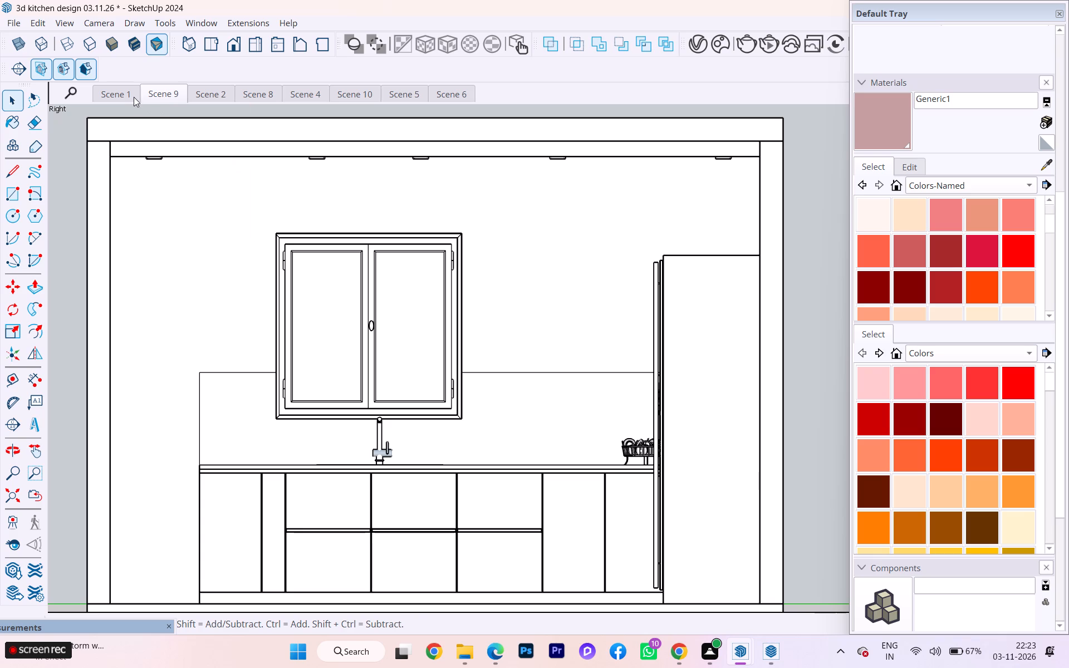
Open Scene 1 and hide the near end wall to expose the kitchen interior towards the window.
{"action": "left_click", "coordinate": [133, 97]}
{"action": "left_click", "coordinate": [119, 96]}
{"action": "double_click", "coordinate": [118, 93]}
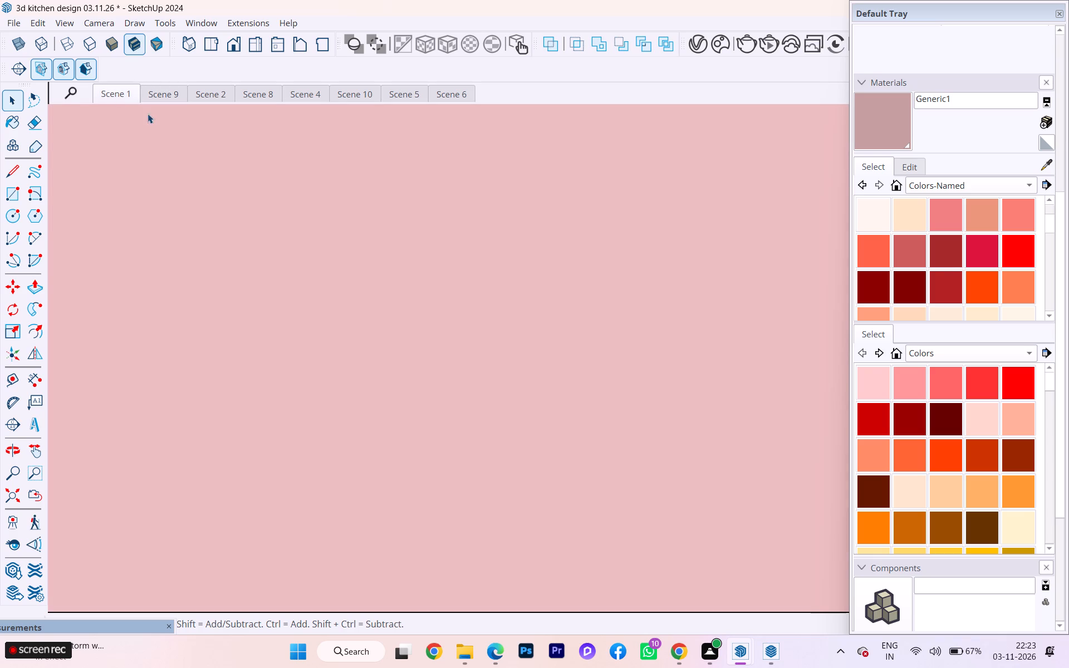
{"action": "scroll", "coordinate": [305, 244], "scroll_direction": "down", "scroll_amount": 4}
{"action": "scroll", "coordinate": [305, 247], "scroll_direction": "up", "scroll_amount": 1}
{"action": "scroll", "coordinate": [305, 248], "scroll_direction": "down", "scroll_amount": 2}
{"action": "scroll", "coordinate": [303, 250], "scroll_direction": "up", "scroll_amount": 1}
{"action": "scroll", "coordinate": [255, 258], "scroll_direction": "down", "scroll_amount": 2}
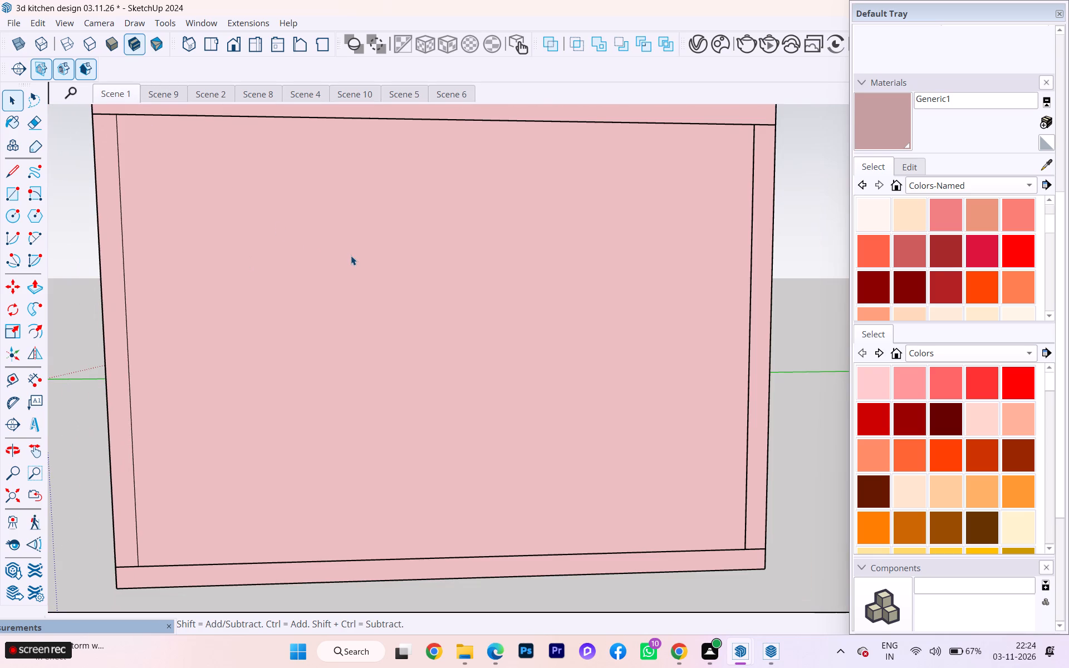
{"action": "left_click", "coordinate": [351, 255]}
{"action": "right_click", "coordinate": [351, 255]}
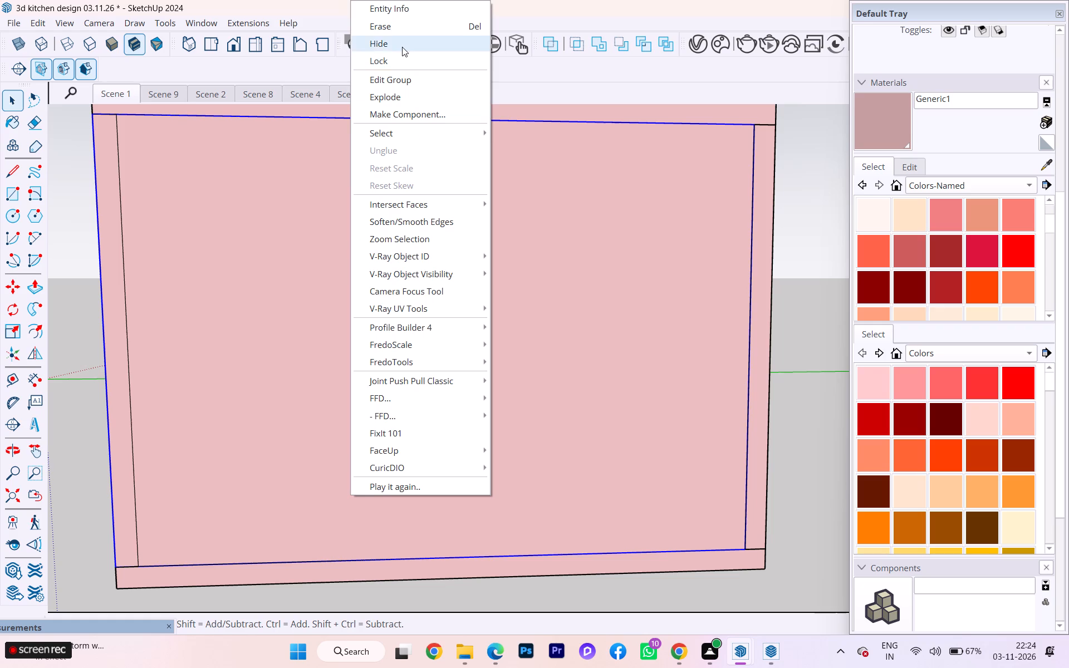
{"action": "left_click", "coordinate": [402, 47]}
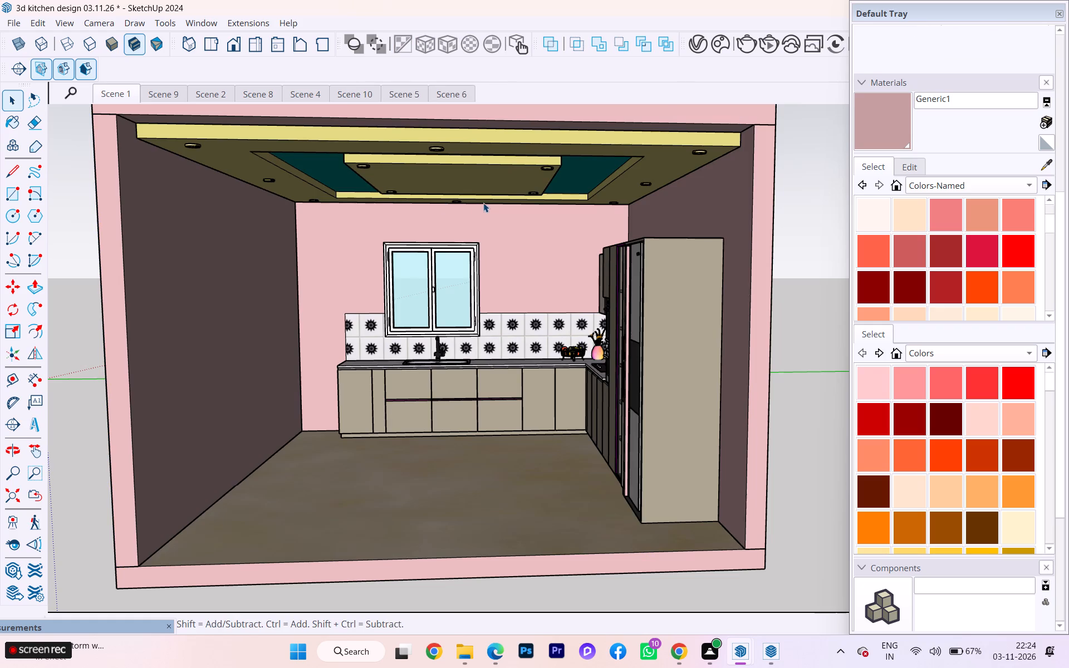
Frame a slightly angled interior perspective of the window wall, sink counter, tall units and false ceiling, and update Scene 1 with it.
{"action": "scroll", "coordinate": [483, 203], "scroll_direction": "up", "scroll_amount": 1}
{"action": "middle_click_drag", "start_coordinate": [483, 217], "coordinate": [487, 203]}
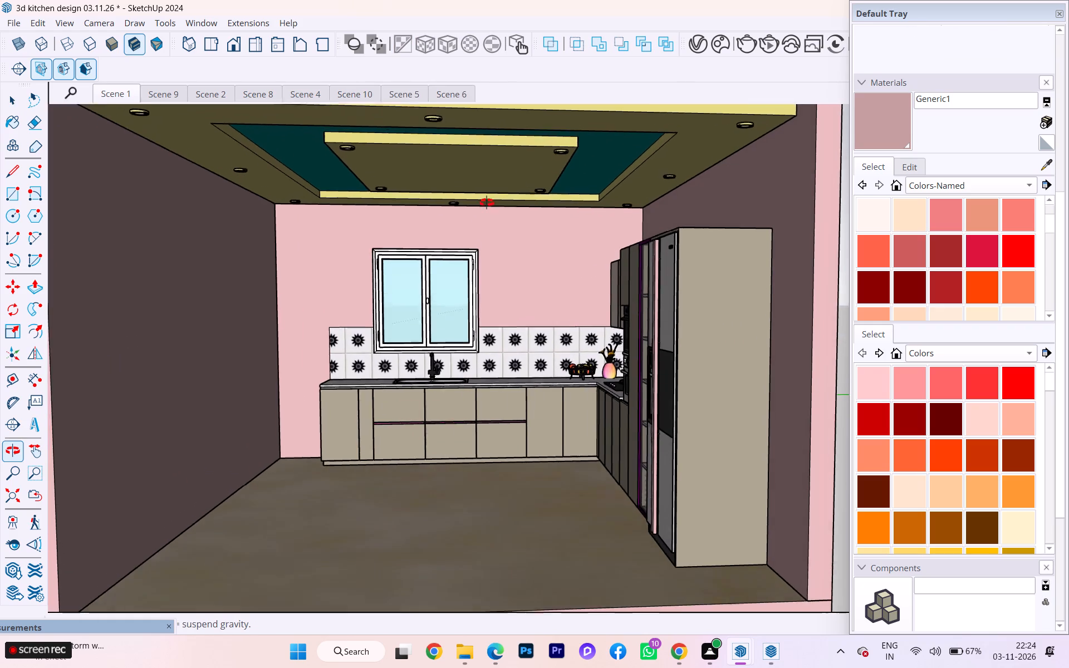
{"action": "middle_click_drag", "start_coordinate": [487, 203], "coordinate": [495, 224]}
{"action": "scroll", "coordinate": [483, 223], "scroll_direction": "up", "scroll_amount": 1}
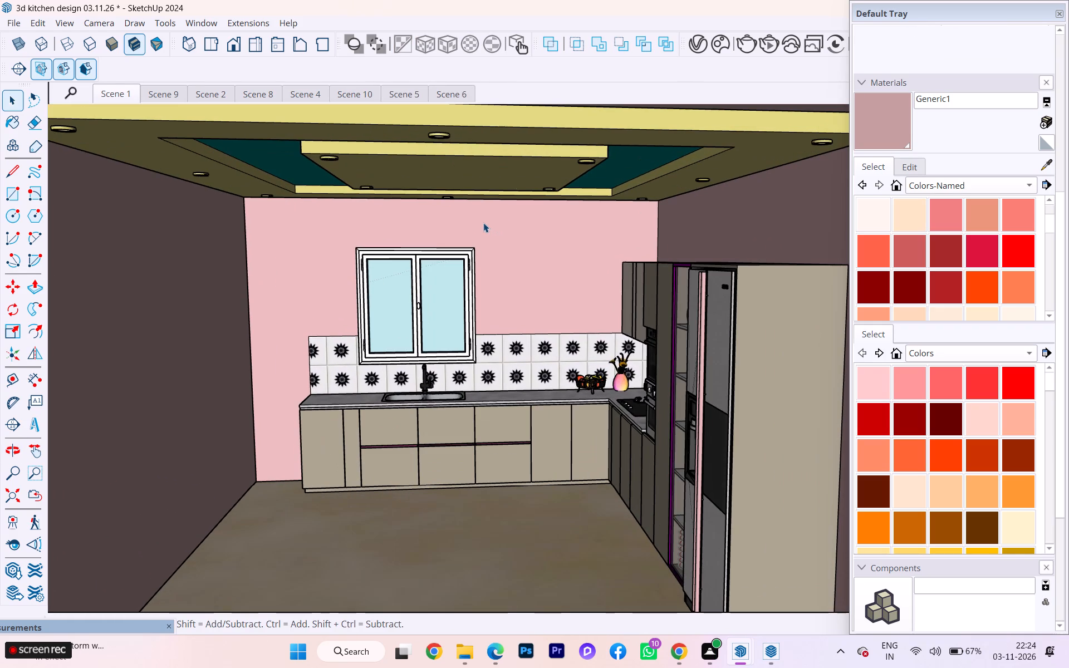
{"action": "middle_click_drag", "start_coordinate": [431, 212], "coordinate": [433, 194]}
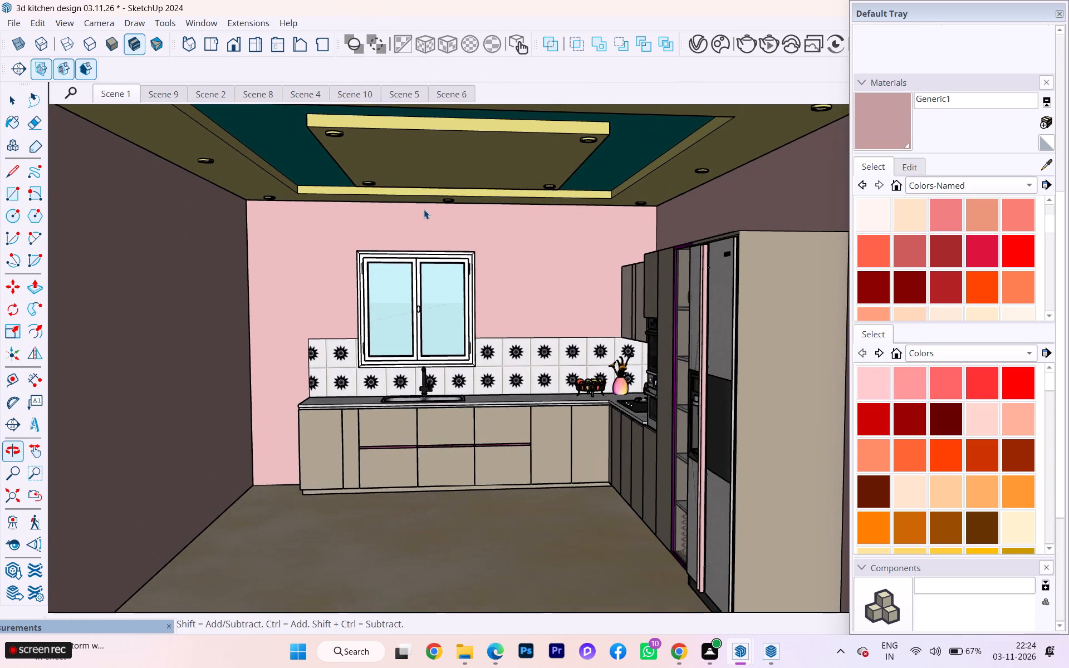
{"action": "scroll", "coordinate": [422, 212], "scroll_direction": "down", "scroll_amount": 1}
{"action": "middle_click_drag", "start_coordinate": [422, 212], "coordinate": [423, 203]}
{"action": "scroll", "coordinate": [411, 202], "scroll_direction": "up", "scroll_amount": 1}
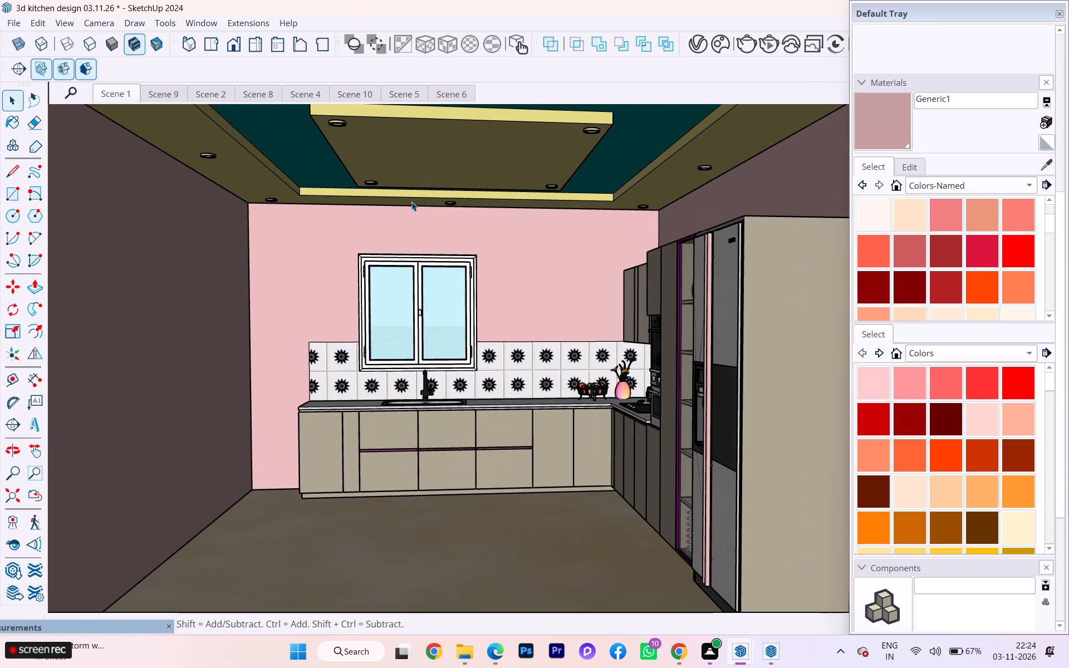
{"action": "scroll", "coordinate": [607, 252], "scroll_direction": "down", "scroll_amount": 1}
{"action": "scroll", "coordinate": [524, 243], "scroll_direction": "up", "scroll_amount": 1}
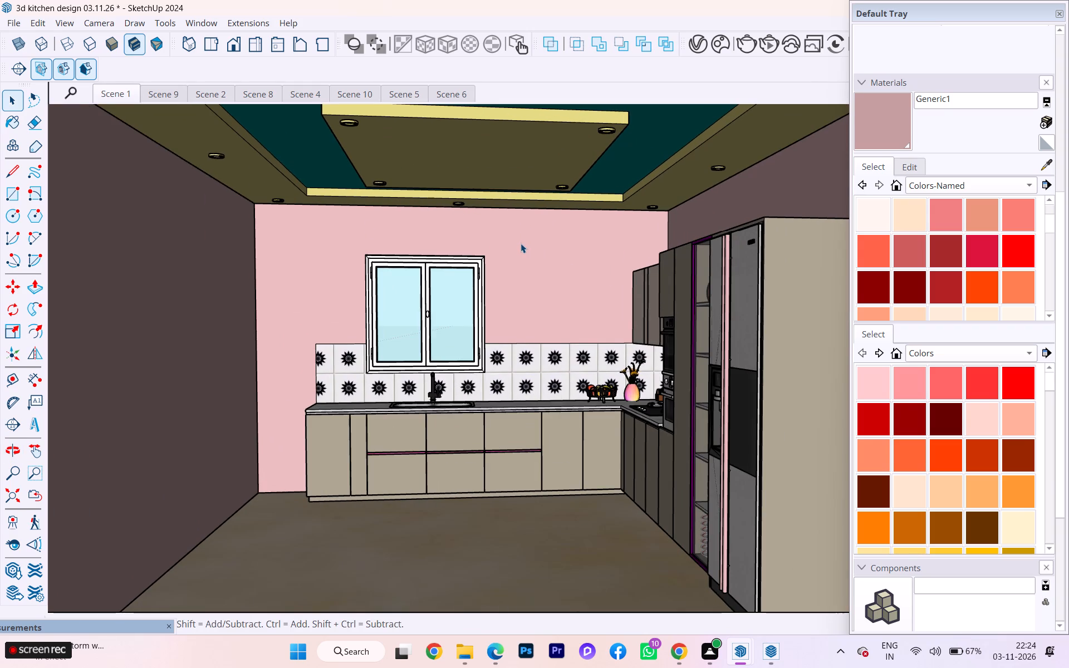
{"action": "middle_click_drag", "start_coordinate": [521, 243], "coordinate": [517, 238]}
{"action": "scroll", "coordinate": [513, 238], "scroll_direction": "up", "scroll_amount": 1}
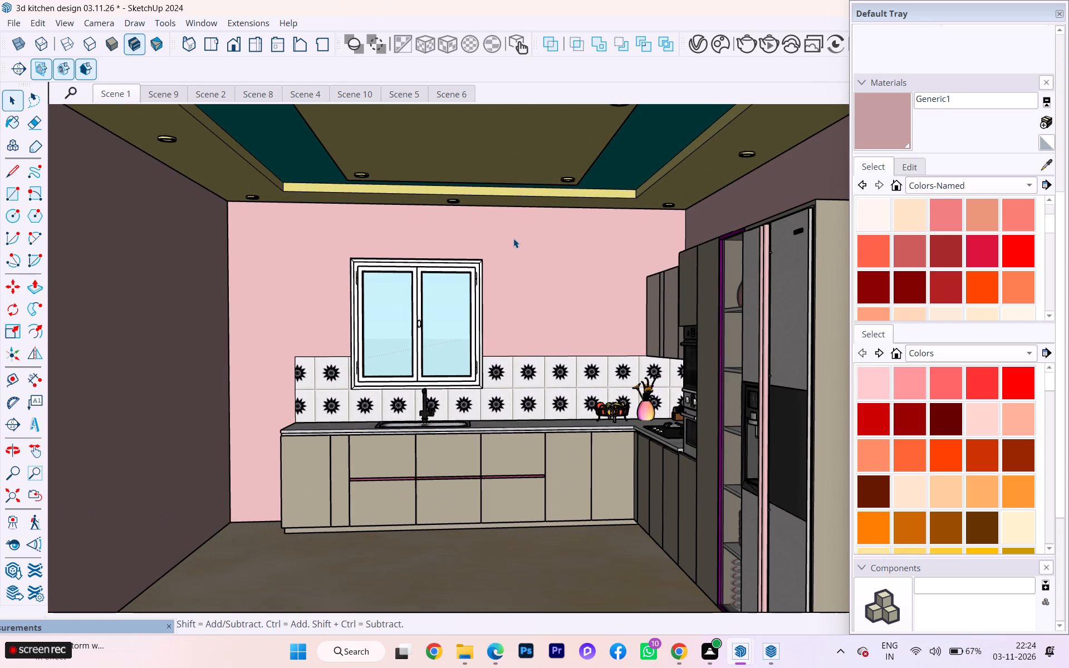
{"action": "scroll", "coordinate": [513, 238], "scroll_direction": "down", "scroll_amount": 1}
{"action": "middle_click_drag", "start_coordinate": [513, 238], "coordinate": [513, 240]}
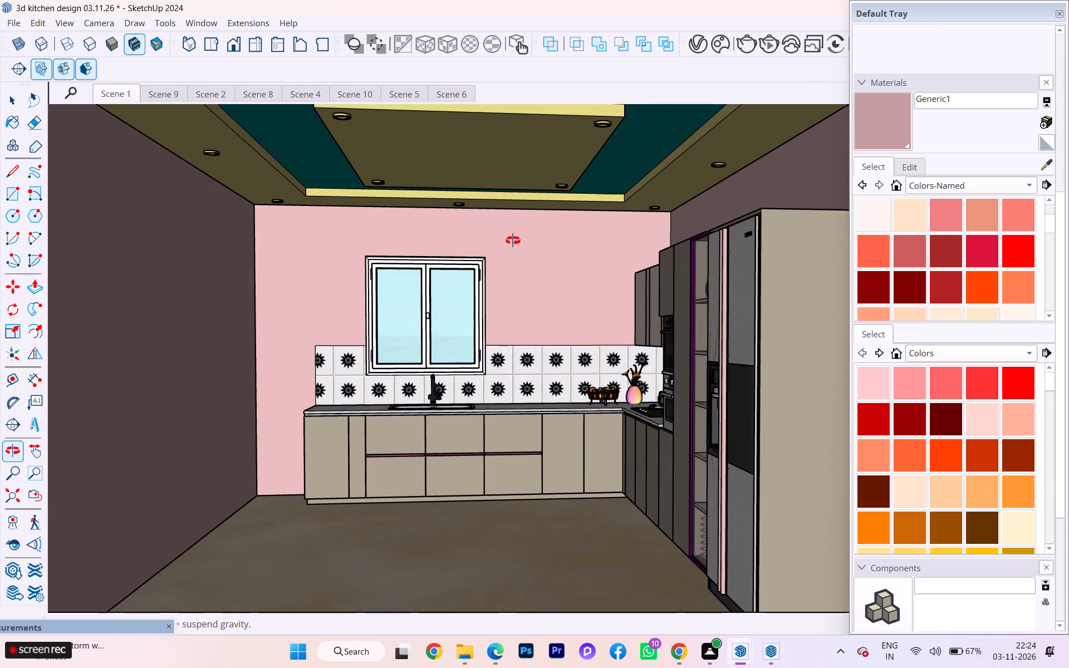
{"action": "middle_click_drag", "start_coordinate": [513, 240], "coordinate": [514, 245]}
{"action": "scroll", "coordinate": [513, 245], "scroll_direction": "down", "scroll_amount": 1}
{"action": "middle_click_drag", "start_coordinate": [513, 245], "coordinate": [519, 244]}
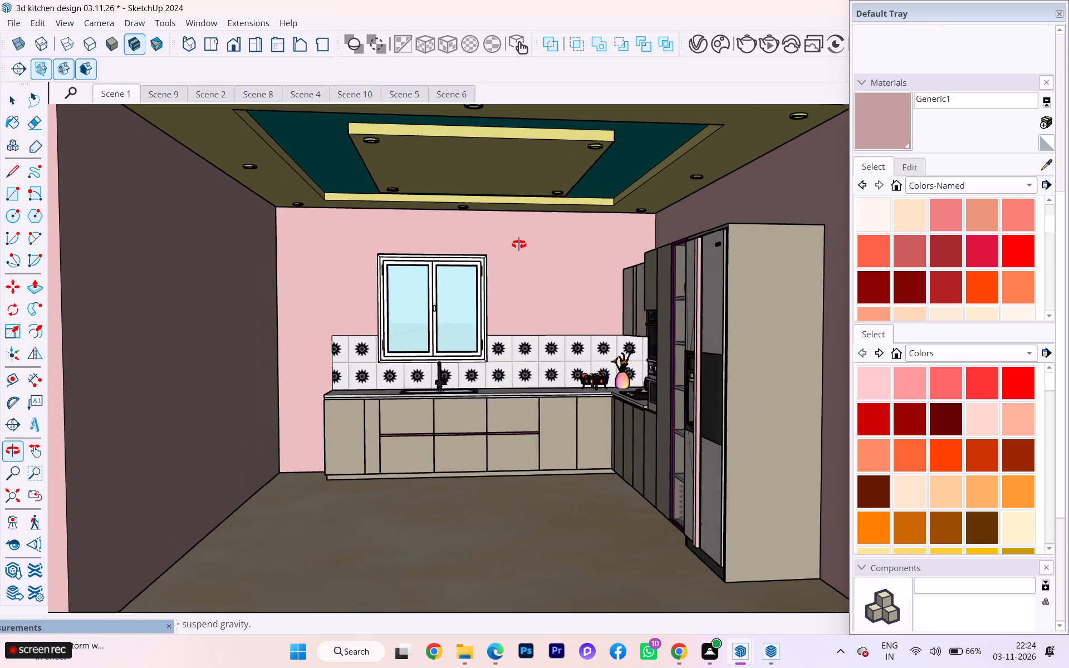
{"action": "middle_click_drag", "start_coordinate": [519, 244], "coordinate": [537, 244]}
{"action": "scroll", "coordinate": [534, 244], "scroll_direction": "up", "scroll_amount": 2}
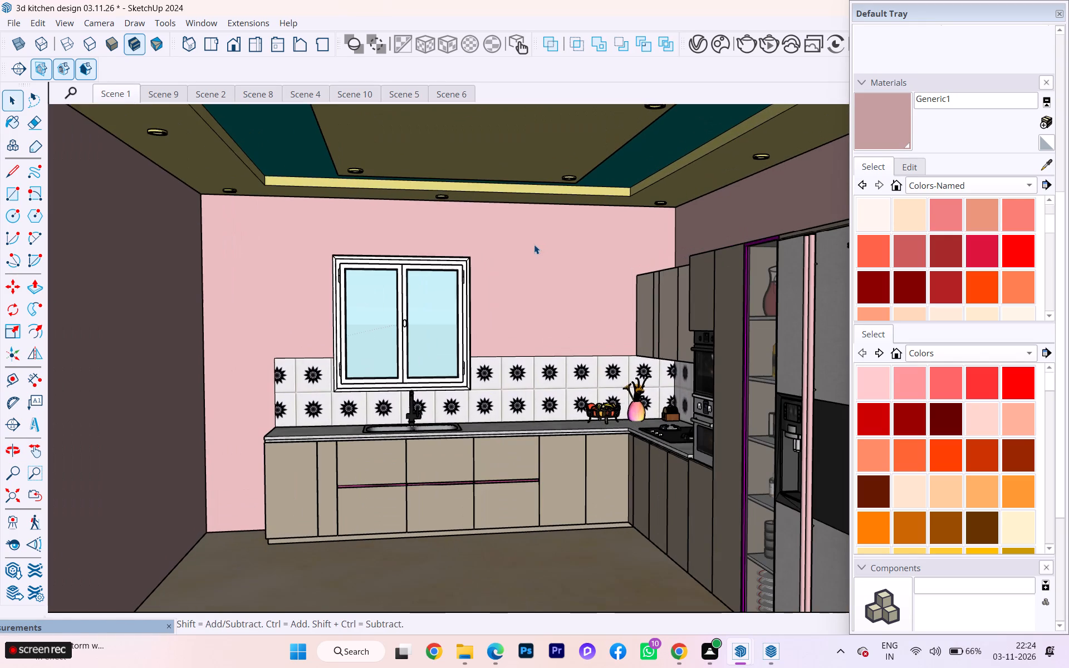
{"action": "scroll", "coordinate": [533, 245], "scroll_direction": "down", "scroll_amount": 1}
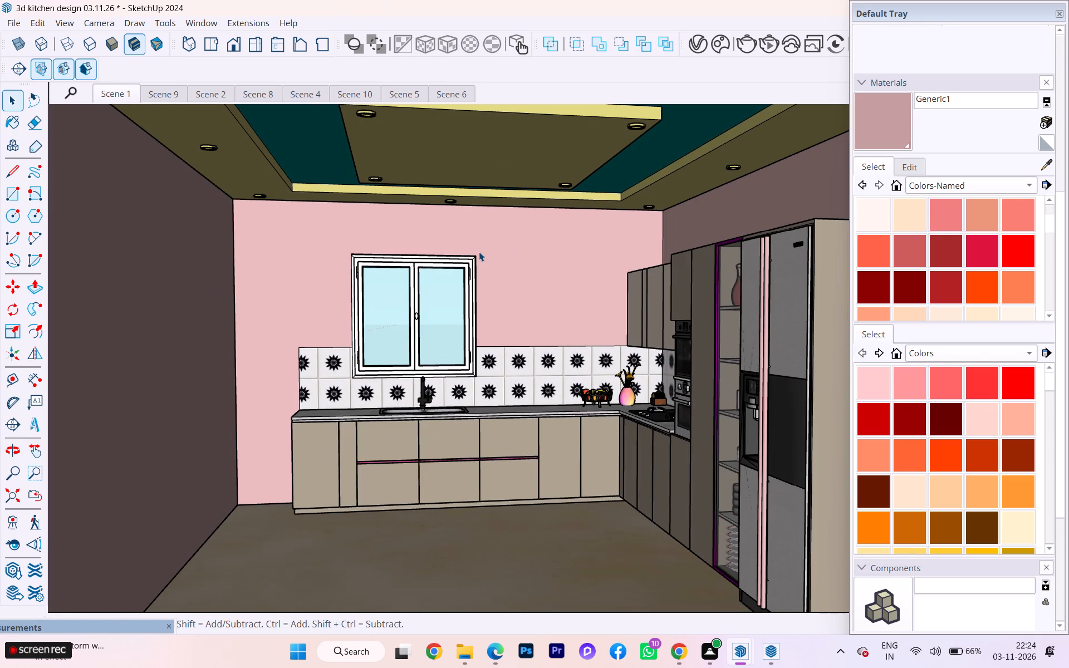
{"action": "scroll", "coordinate": [423, 254], "scroll_direction": "down", "scroll_amount": 1}
{"action": "scroll", "coordinate": [424, 253], "scroll_direction": "up", "scroll_amount": 1}
{"action": "middle_click_drag", "start_coordinate": [423, 255], "coordinate": [420, 258]}
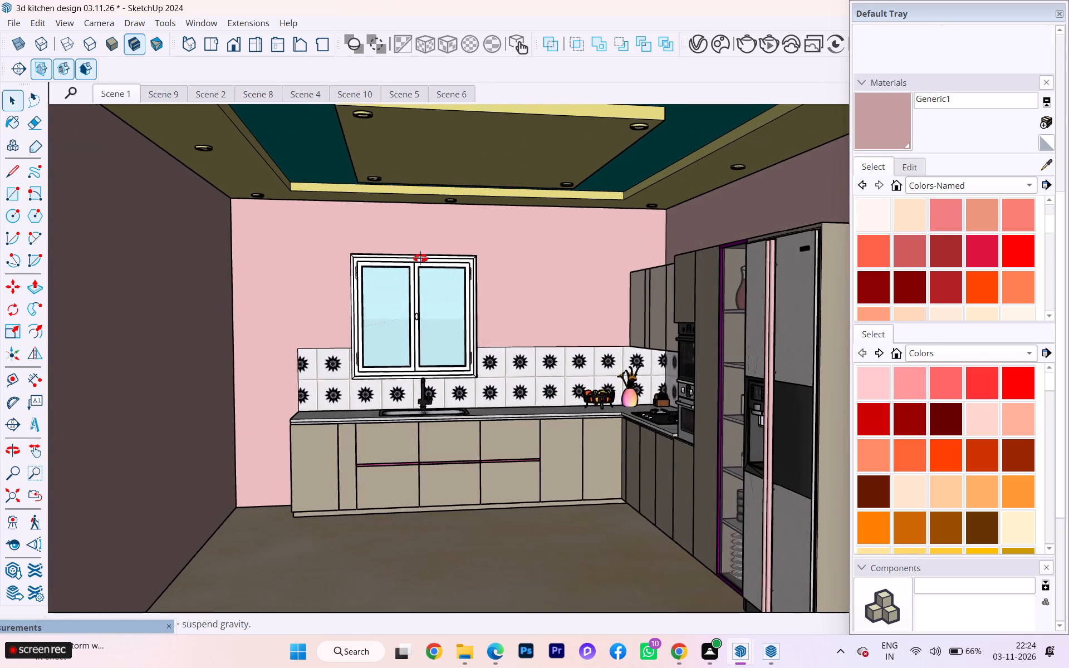
{"action": "middle_click_drag", "start_coordinate": [420, 258], "coordinate": [416, 263]}
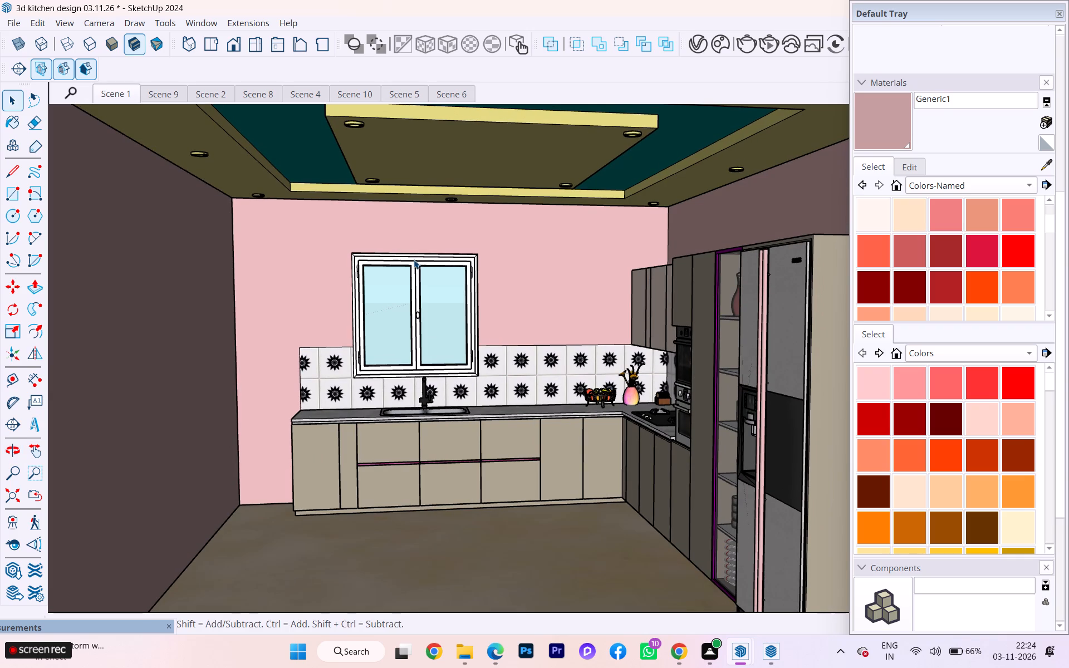
{"action": "right_click", "coordinate": [118, 93]}
{"action": "left_click", "coordinate": [170, 159]}
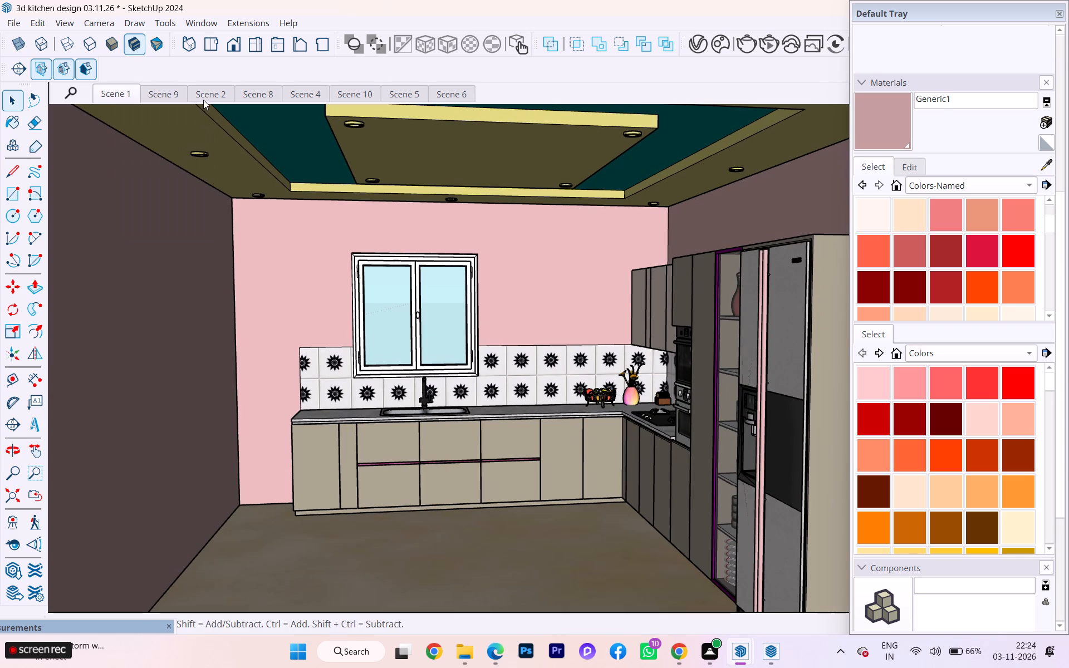
Look through Scene 2, Scene 8 and Scene 9 to check their saved views.
{"action": "left_click", "coordinate": [203, 99]}
{"action": "left_click", "coordinate": [261, 91]}
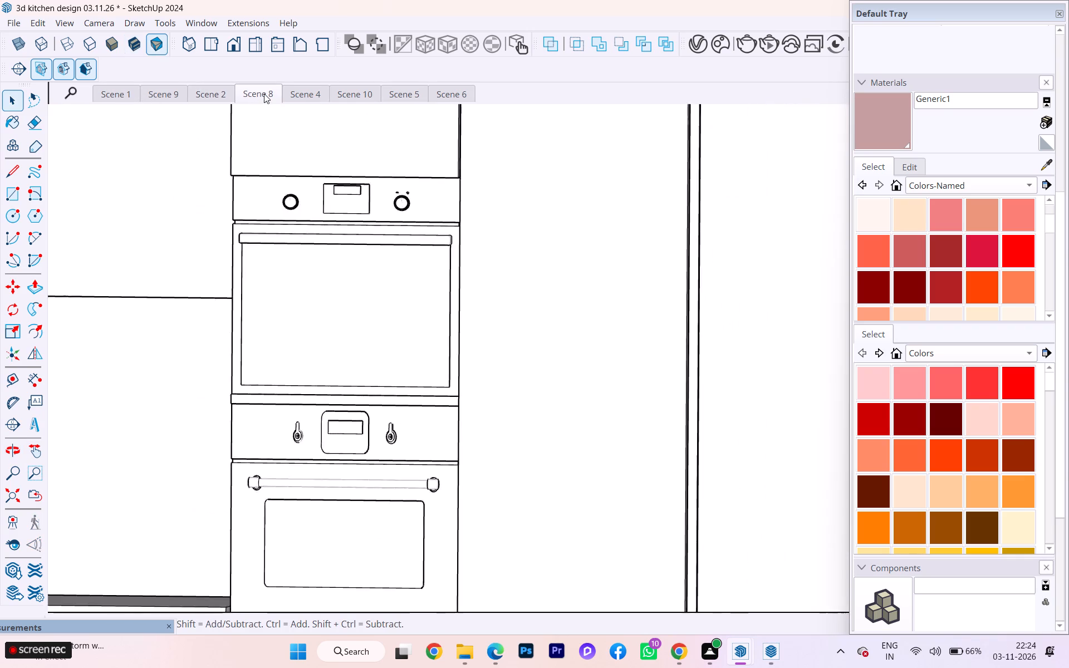
{"action": "left_click", "coordinate": [169, 94]}
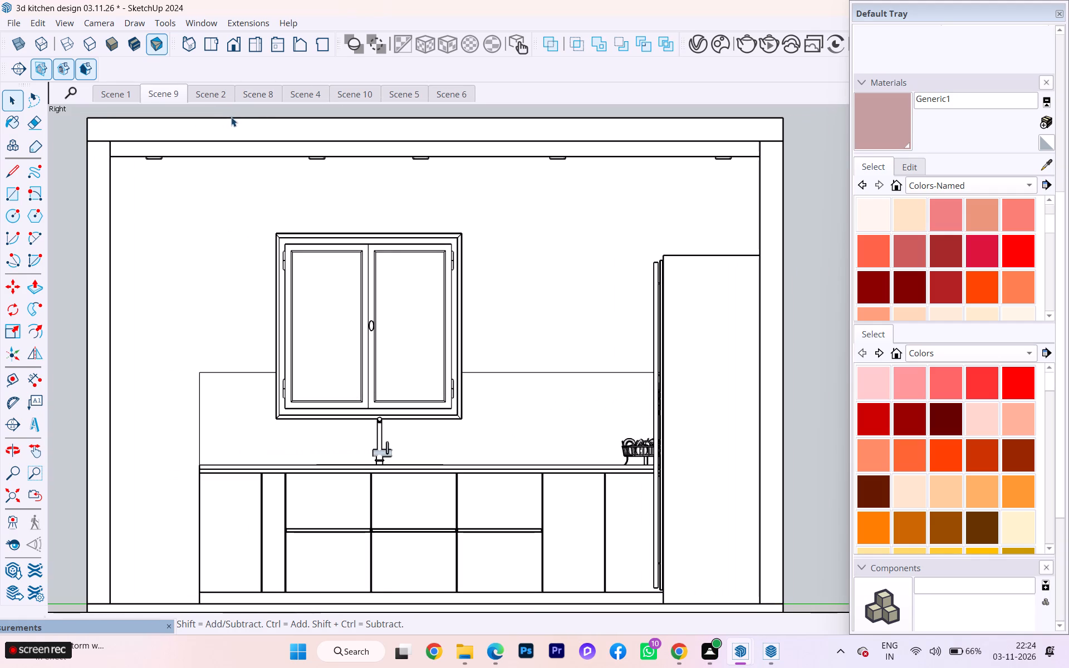
Look through the elevation, plan and perspective scenes, from Scene 1 to Scene 10, to check their saved views.
{"action": "left_click", "coordinate": [264, 95]}
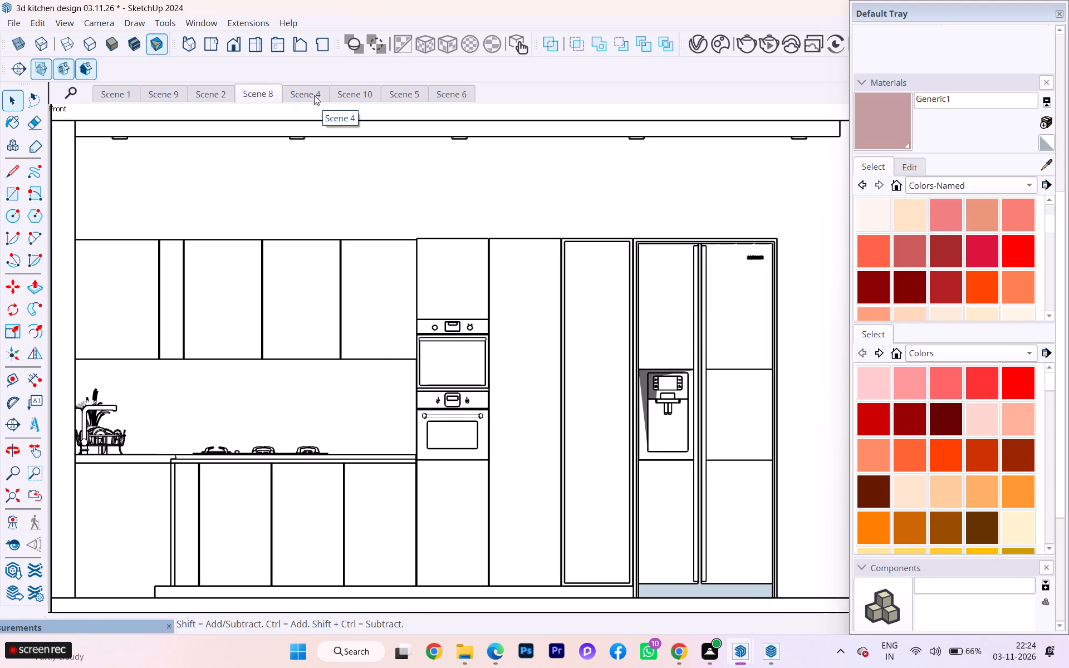
{"action": "left_click", "coordinate": [310, 90]}
{"action": "left_click", "coordinate": [291, 93]}
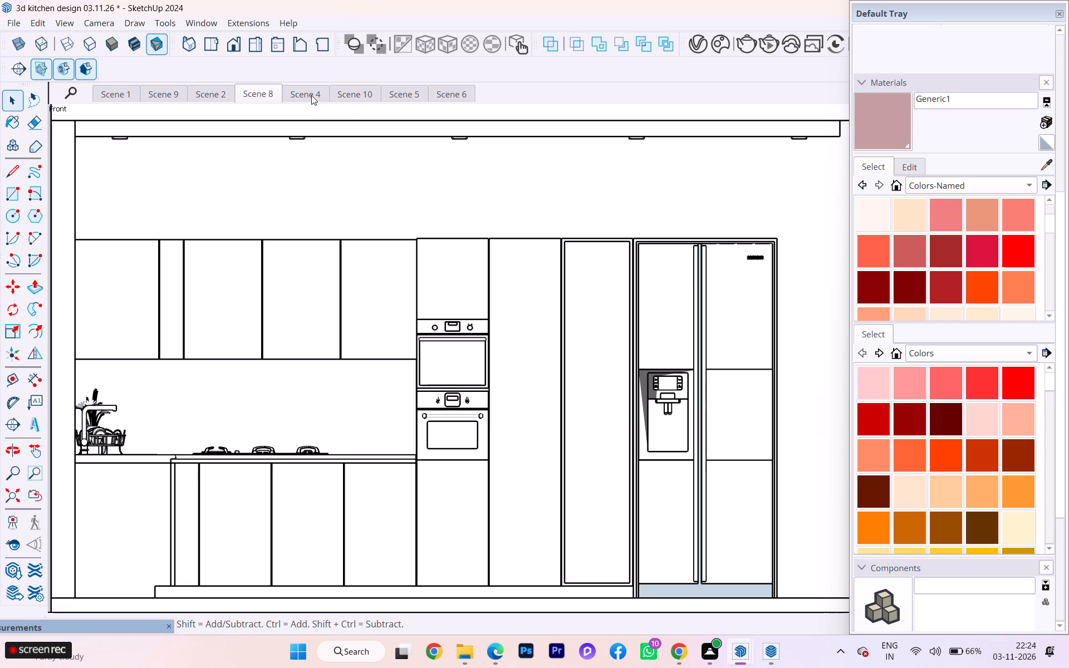
{"action": "triple_click", "coordinate": [311, 95]}
{"action": "left_click", "coordinate": [338, 92]}
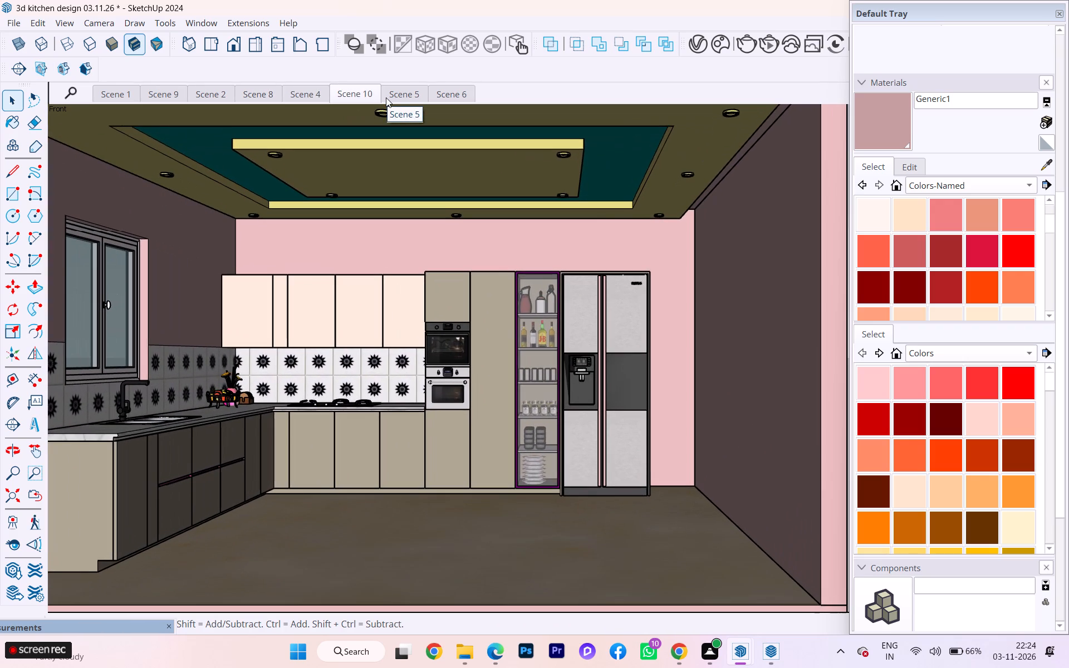
{"action": "left_click", "coordinate": [393, 91]}
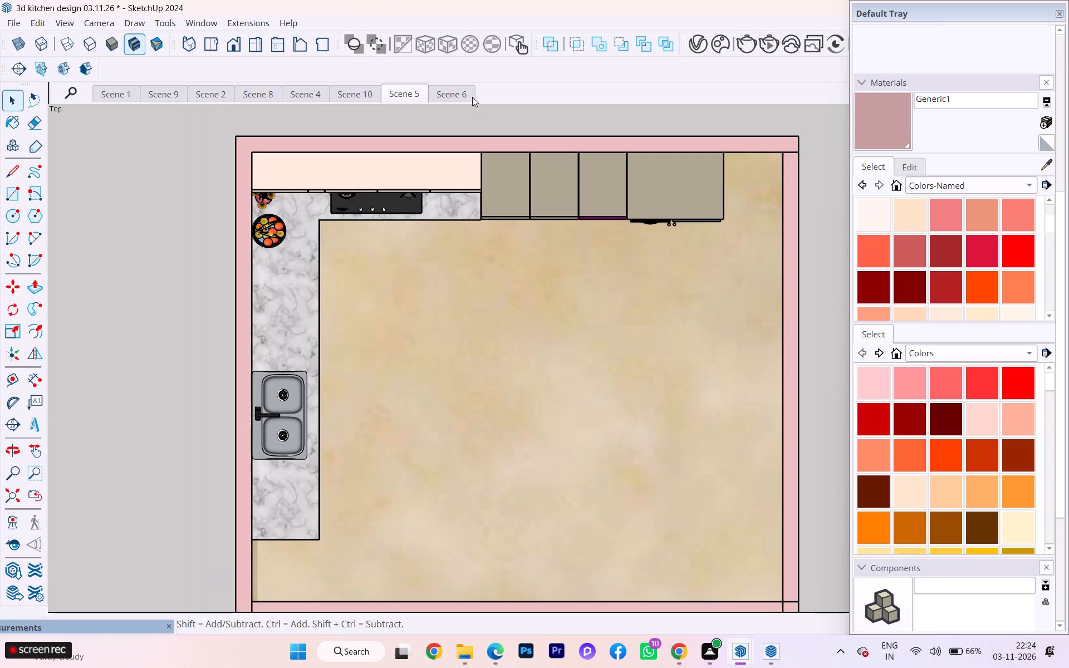
{"action": "left_click", "coordinate": [465, 89]}
{"action": "left_click", "coordinate": [465, 93]}
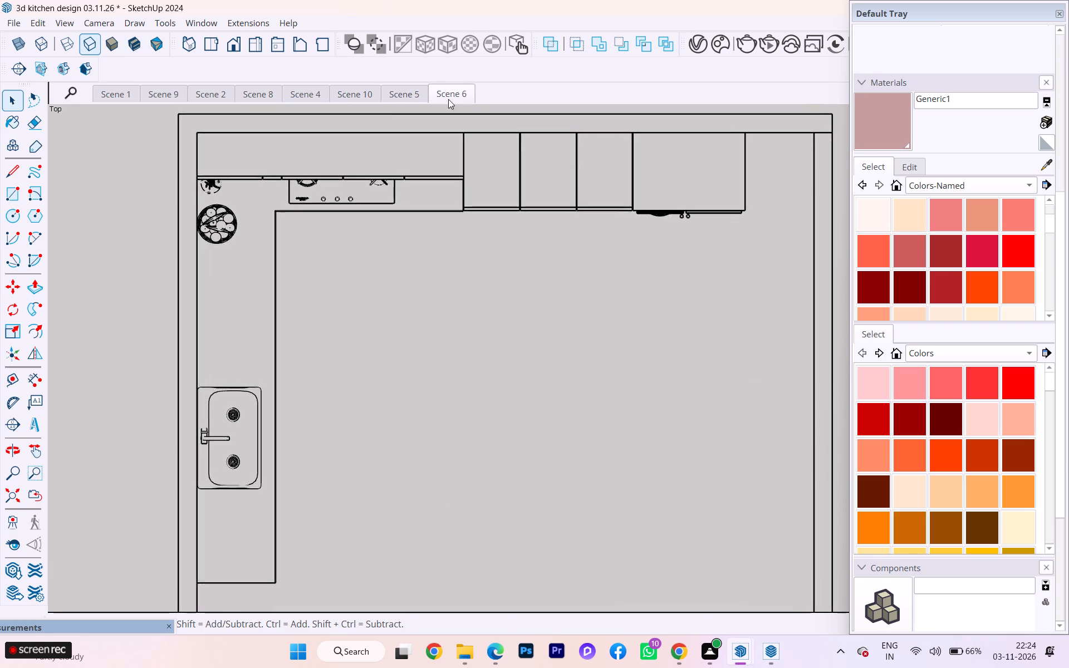
{"action": "left_click", "coordinate": [157, 97]}
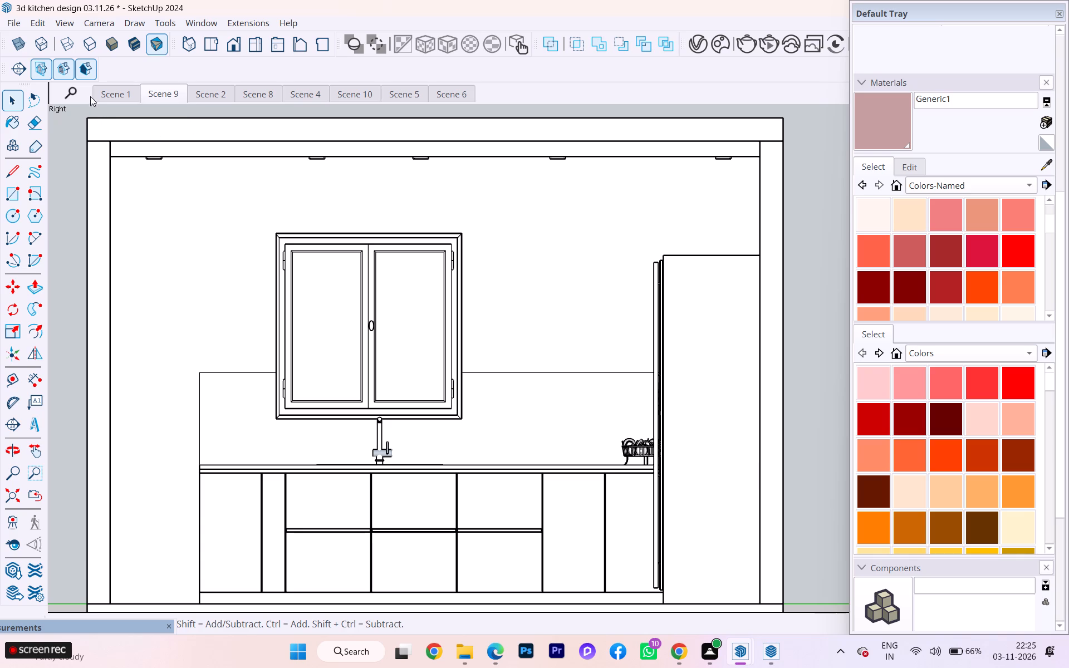
{"action": "left_click", "coordinate": [105, 92]}
{"action": "left_click", "coordinate": [114, 95]}
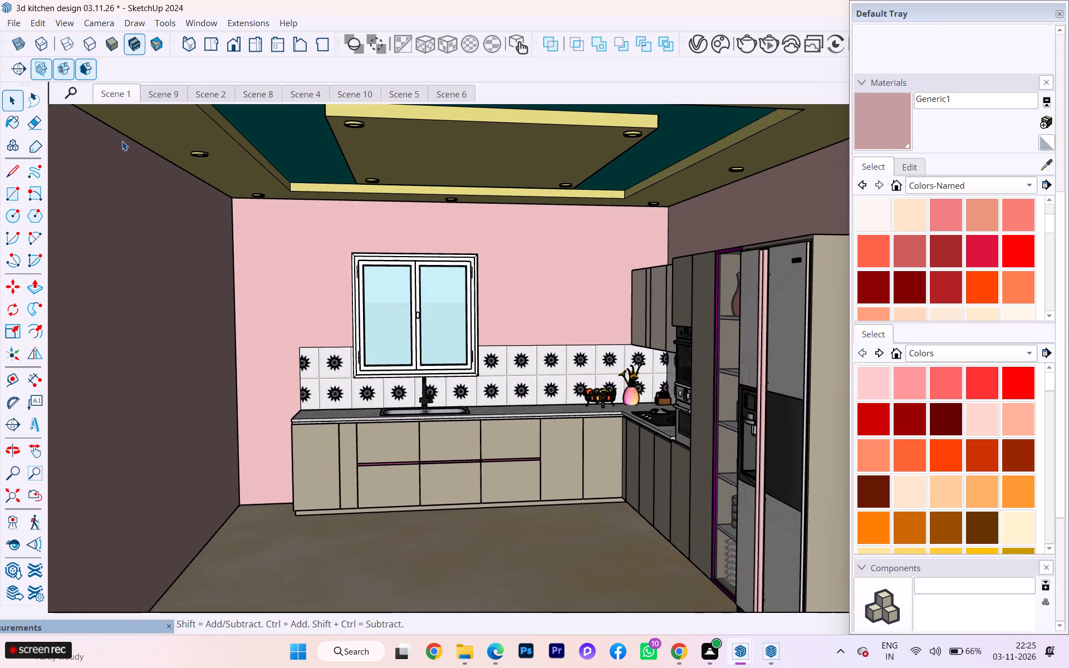
{"action": "left_click", "coordinate": [169, 96]}
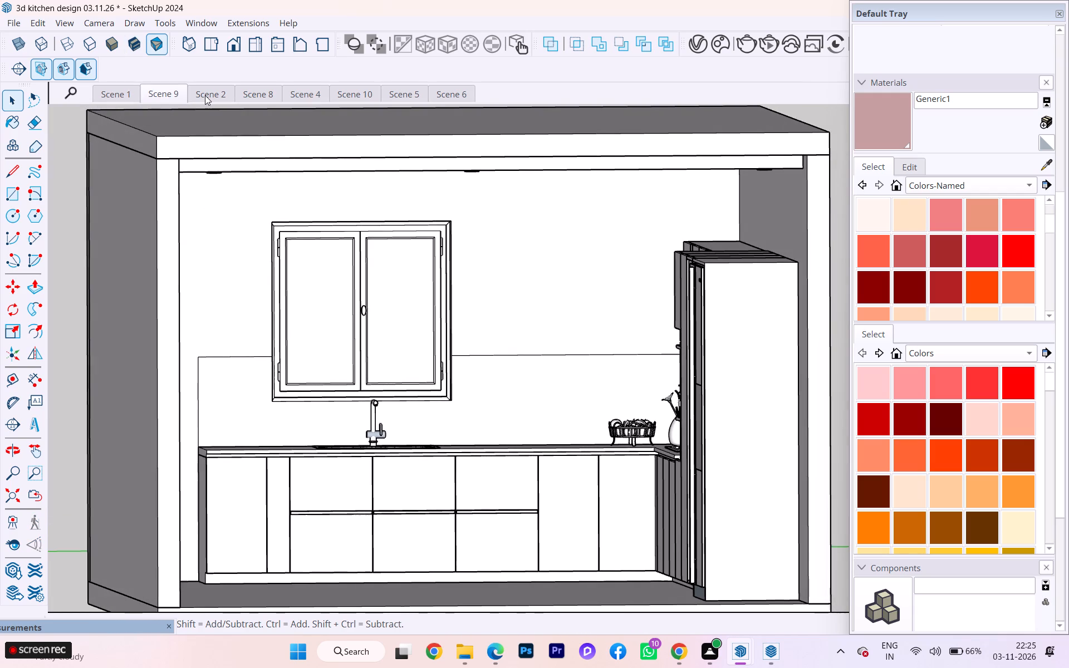
{"action": "left_click", "coordinate": [205, 95]}
{"action": "left_click", "coordinate": [417, 89]}
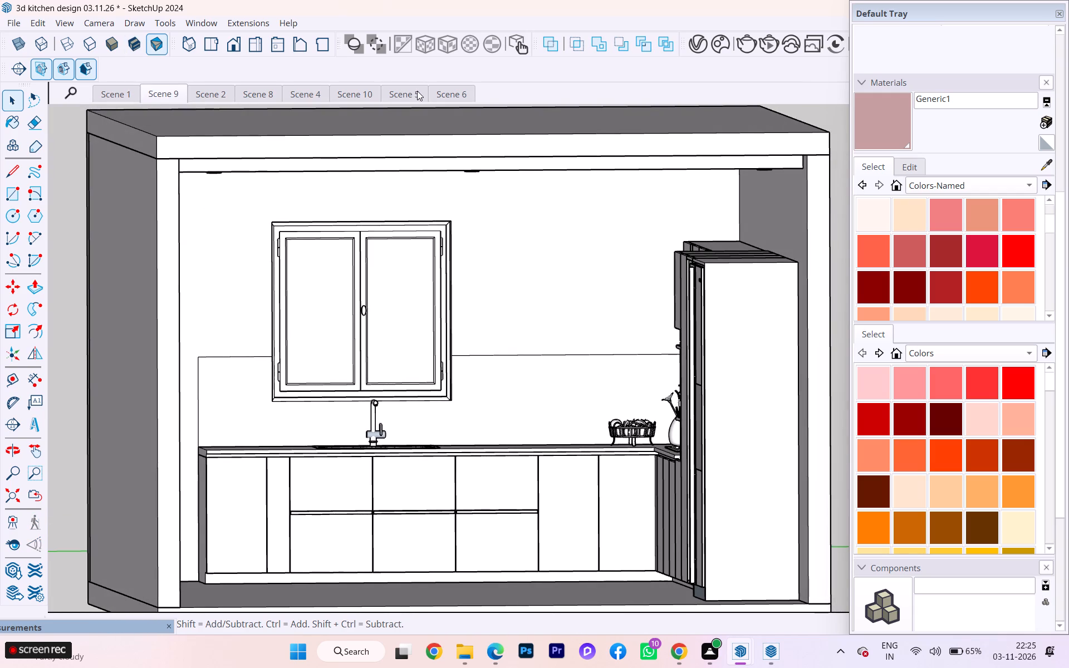
{"action": "left_click", "coordinate": [418, 96]}
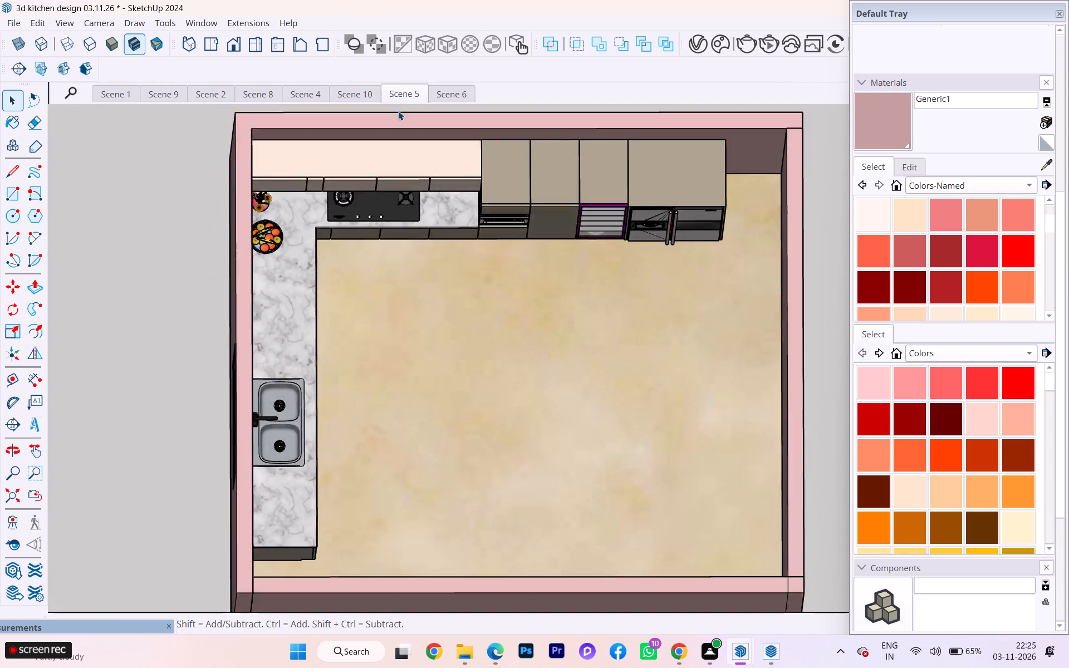
{"action": "left_click", "coordinate": [301, 94]}
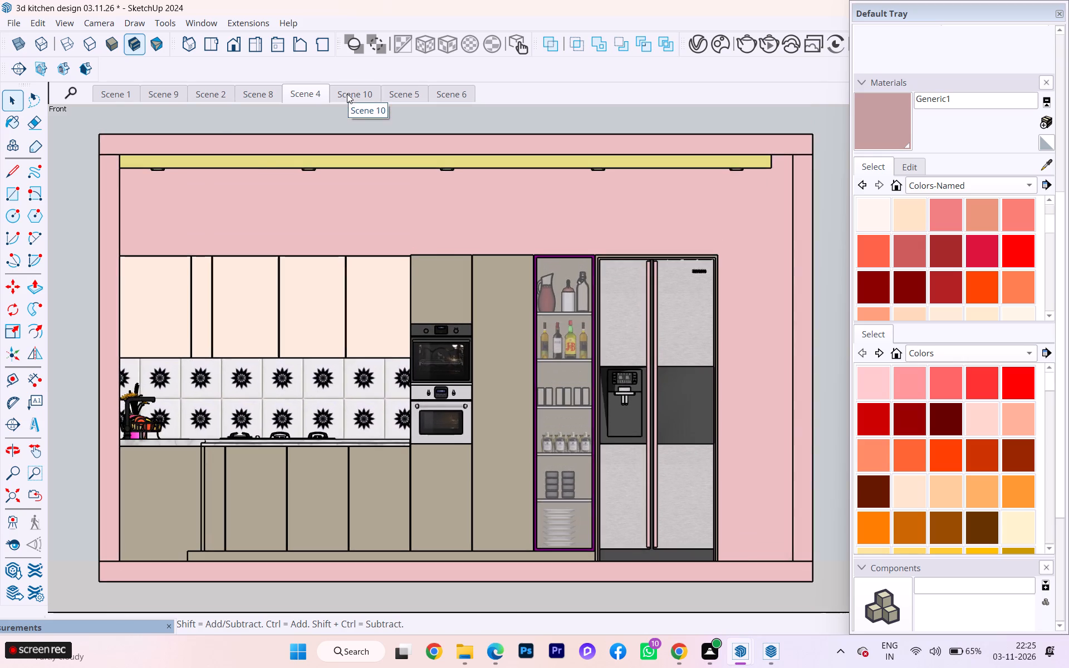
Reframe Scene 10's interior perspective to include the false ceiling's front edge and the sink counter's end, and update the scene.
{"action": "left_click", "coordinate": [347, 94]}
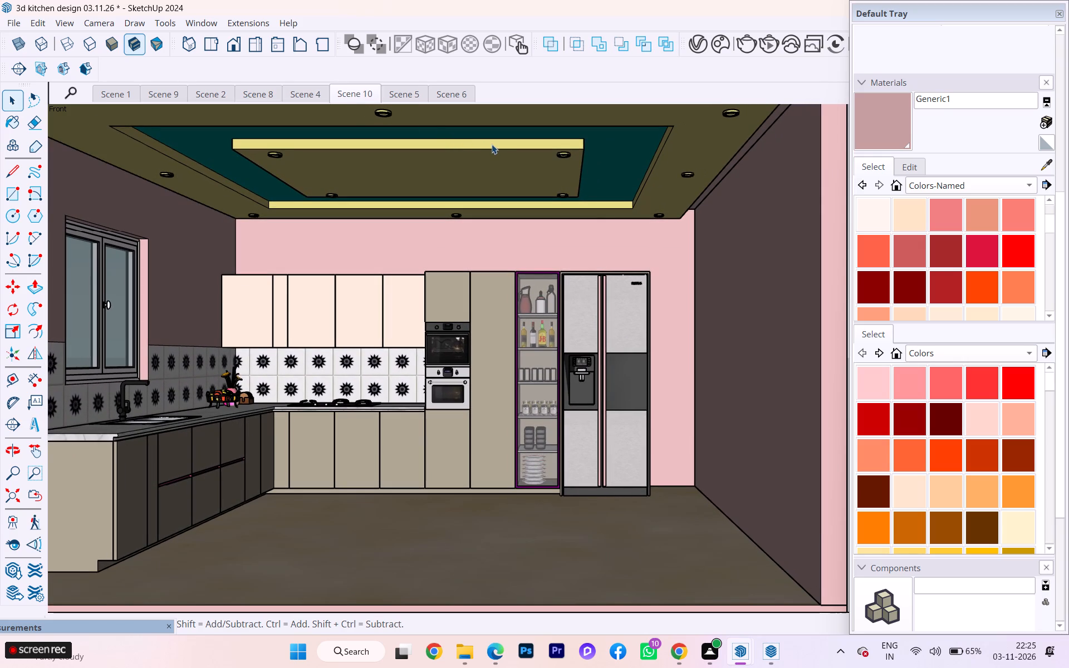
{"action": "scroll", "coordinate": [512, 146], "scroll_direction": "down", "scroll_amount": 1}
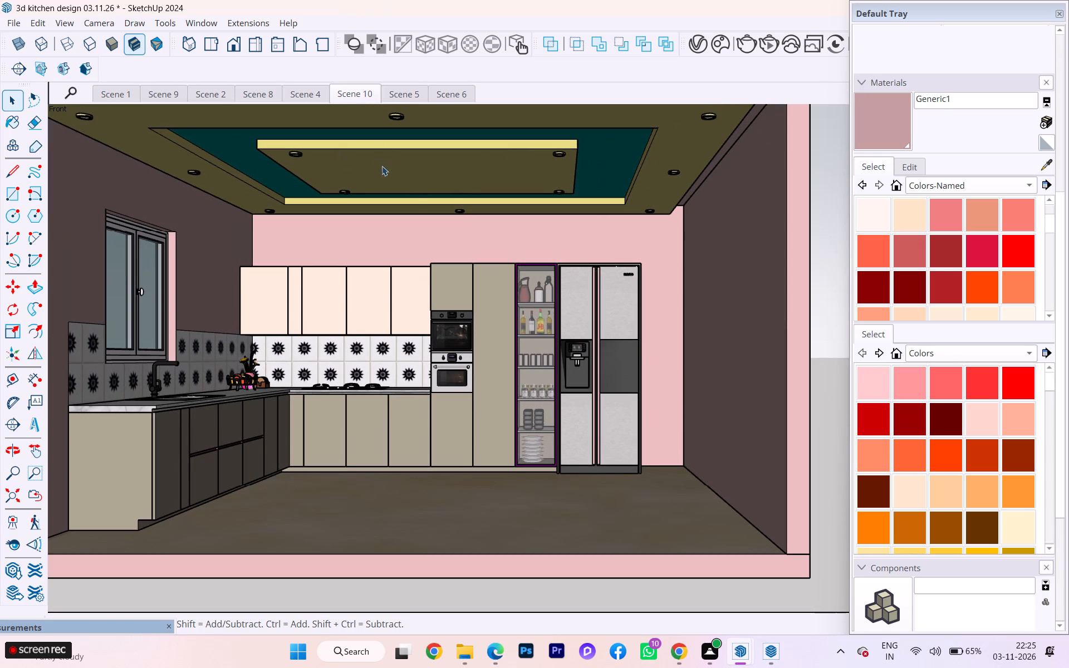
{"action": "middle_click_drag", "start_coordinate": [403, 206], "coordinate": [409, 205], "text": "shift"}
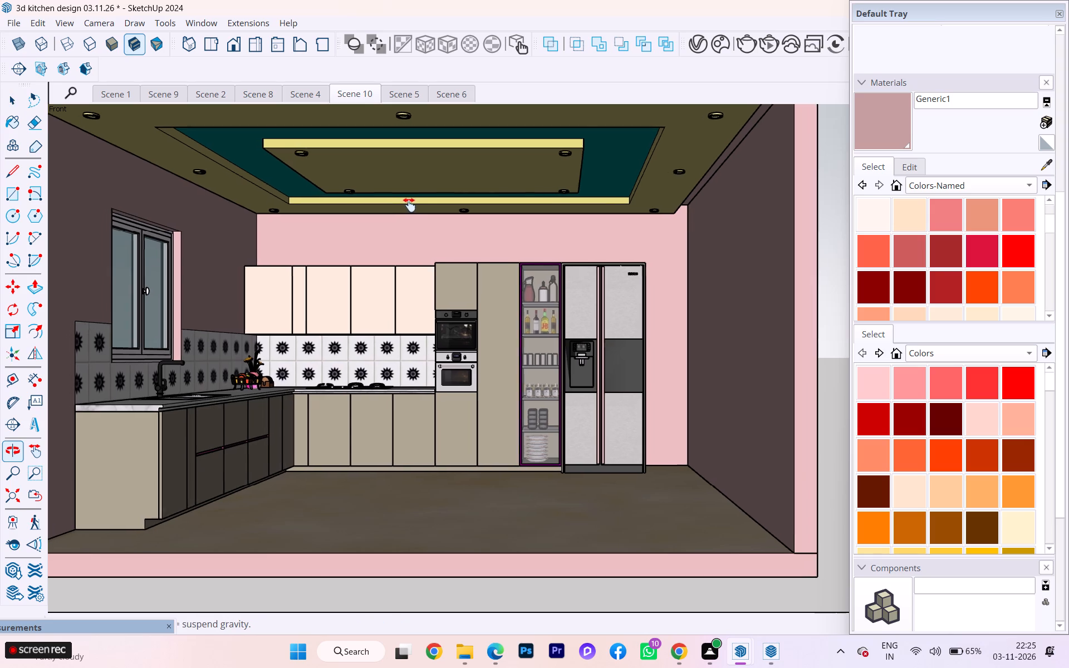
{"action": "middle_click_drag", "start_coordinate": [409, 205], "coordinate": [450, 222], "text": "shift"}
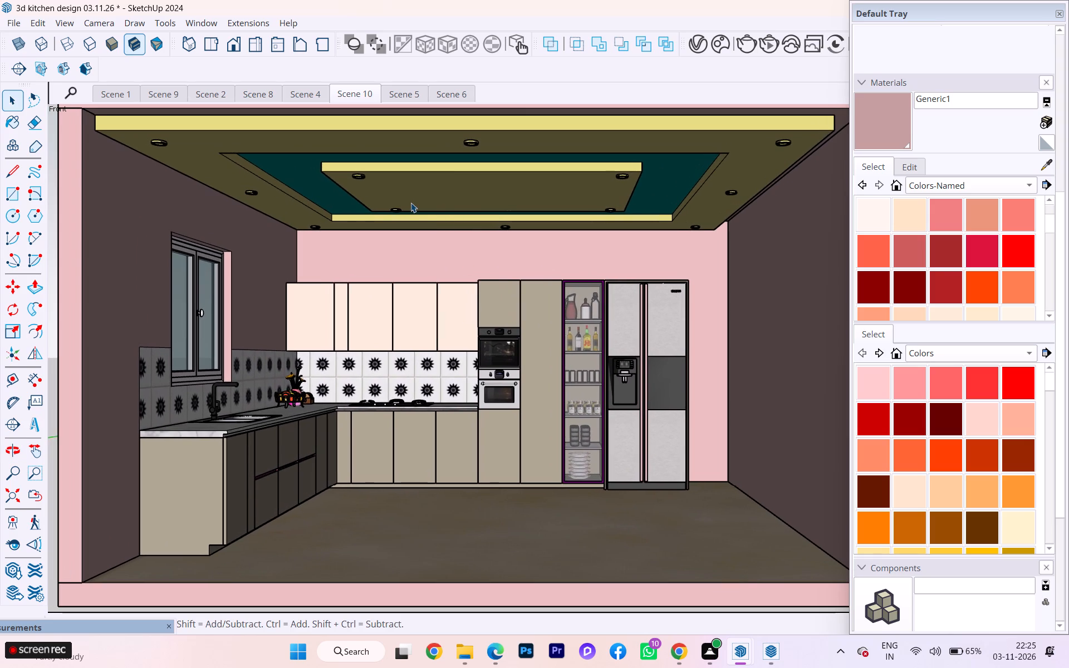
{"action": "scroll", "coordinate": [411, 203], "scroll_direction": "up", "scroll_amount": 1}
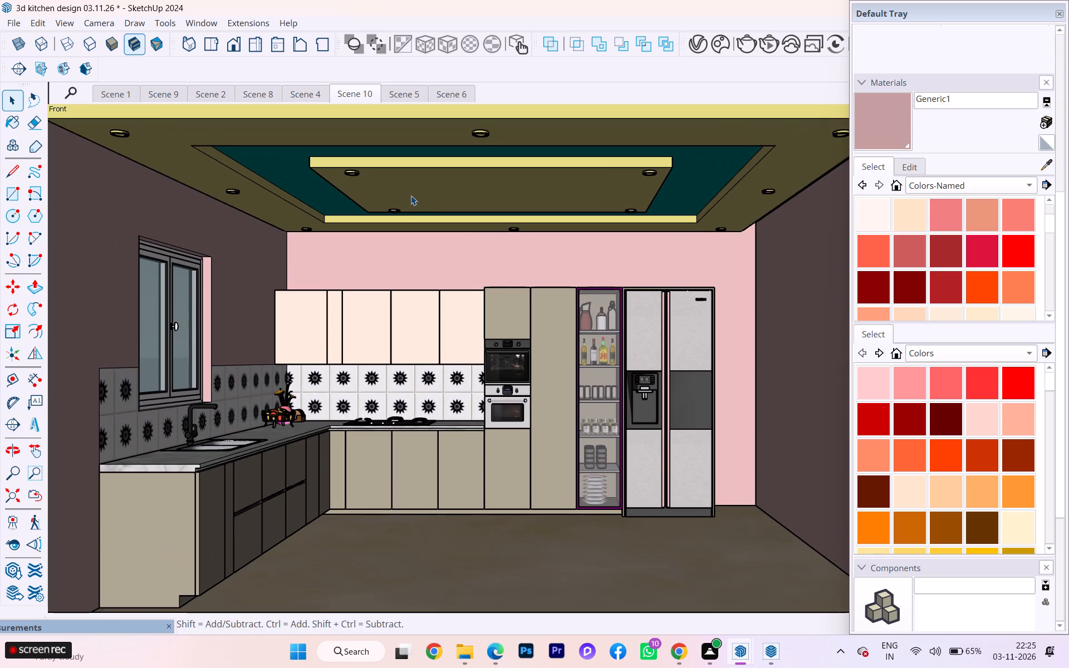
{"action": "right_click", "coordinate": [358, 90]}
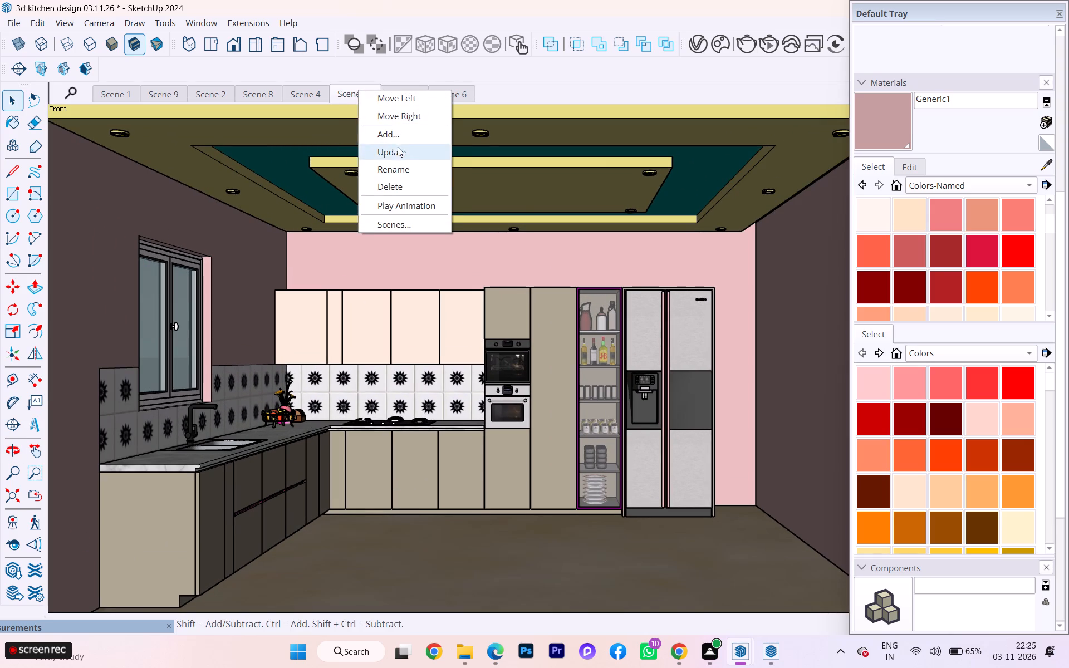
{"action": "left_click", "coordinate": [397, 147]}
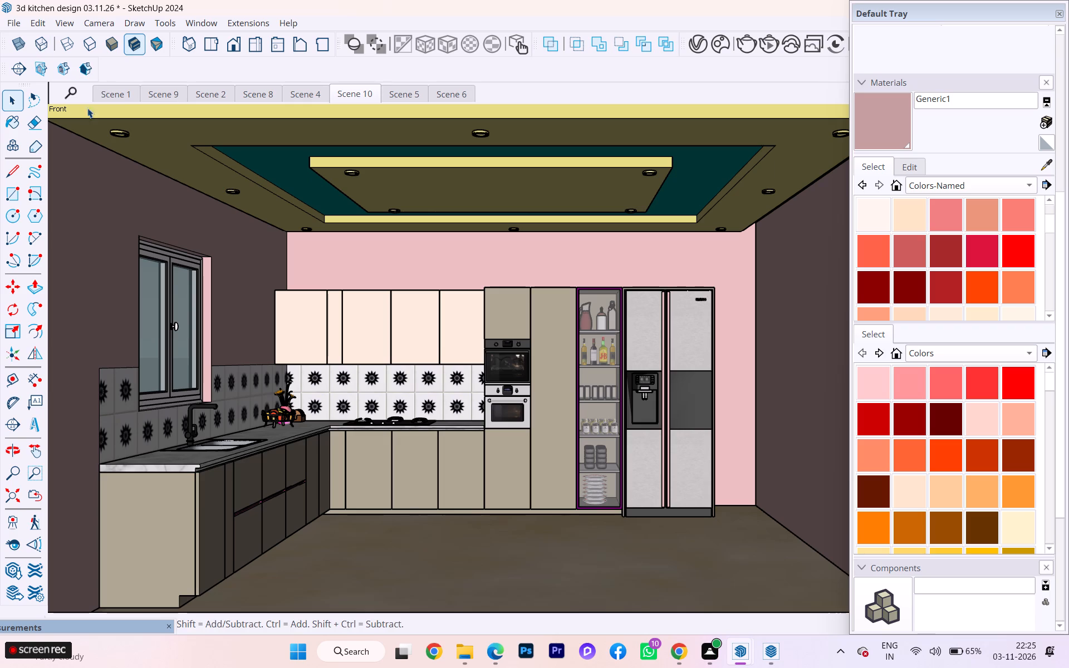
Save a copy of the model as "3d kitchen design 03.11.26 2.skp" in the skp projectss folder.
{"action": "left_click", "coordinate": [11, 17]}
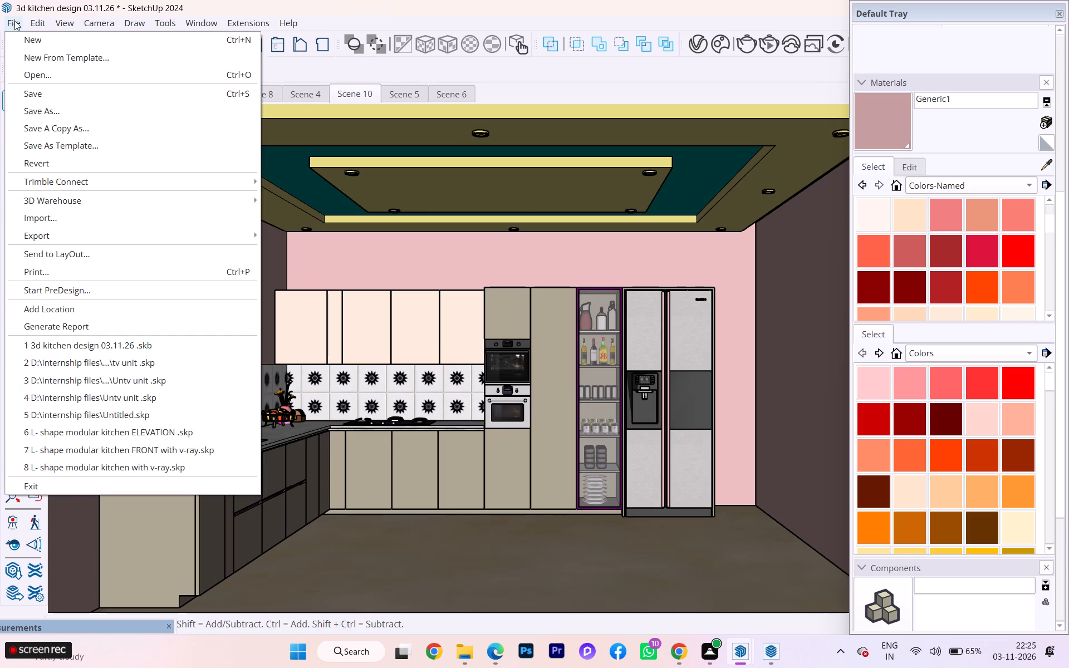
{"action": "left_click", "coordinate": [68, 125]}
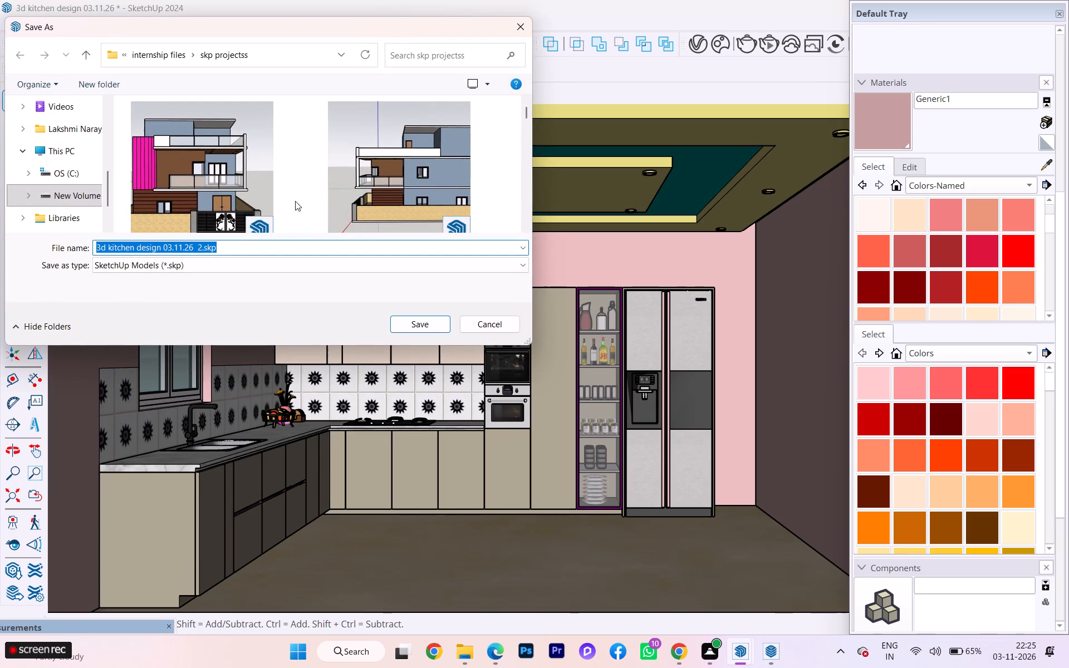
{"action": "left_click", "coordinate": [414, 323]}
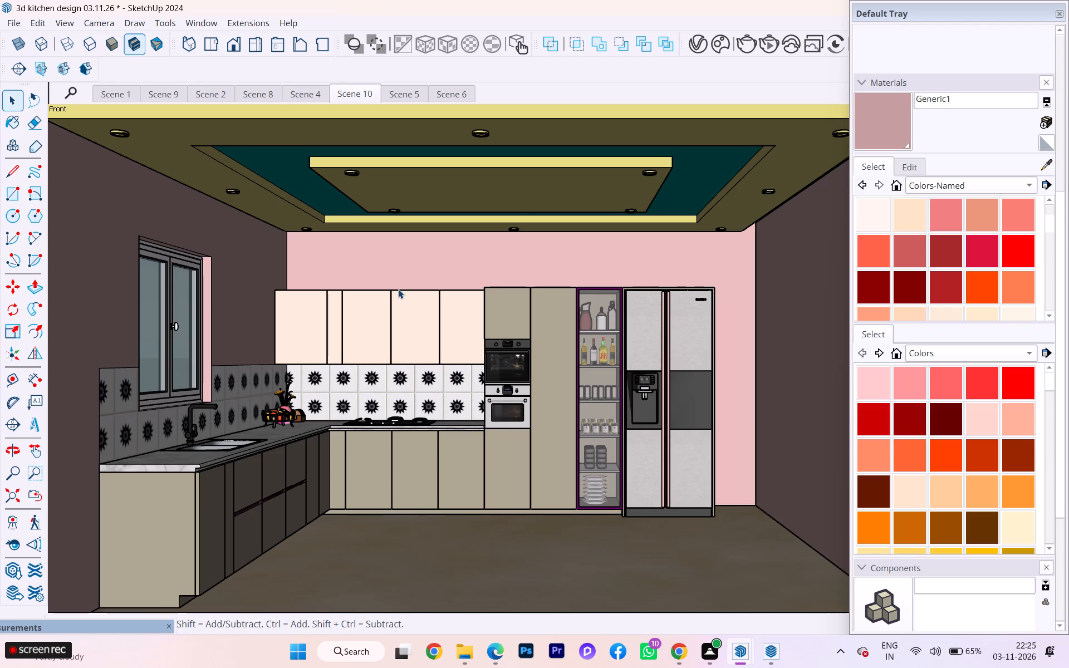
Save the model as "3d kitchen design 03.11.26 .skb" in the skp projectss folder, replacing the existing file.
{"action": "left_click", "coordinate": [6, 20]}
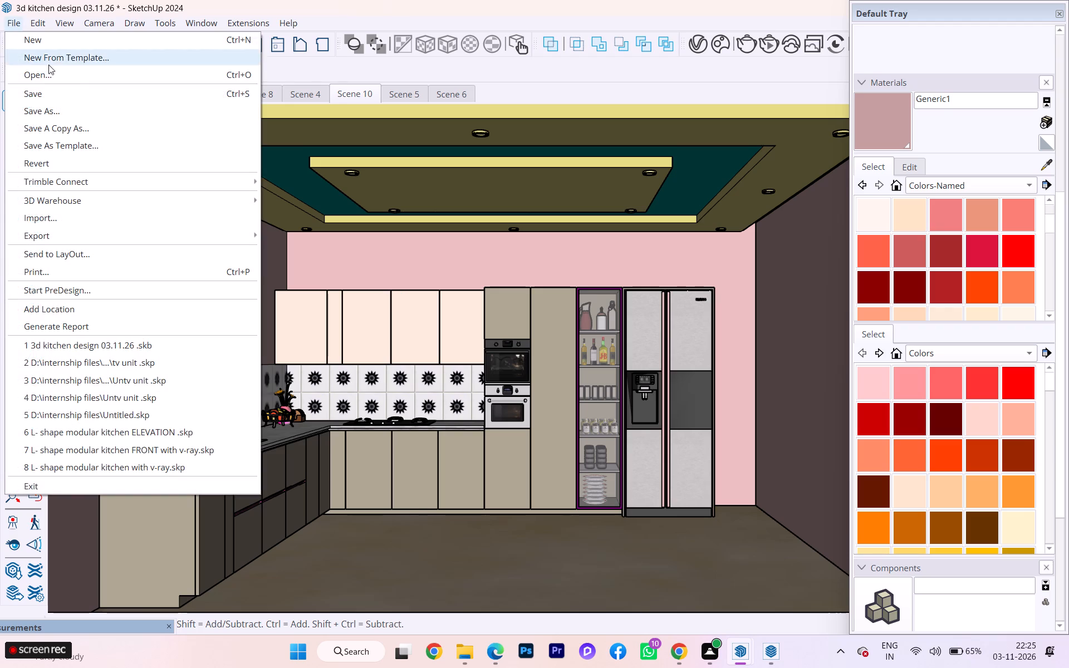
{"action": "left_click", "coordinate": [60, 110]}
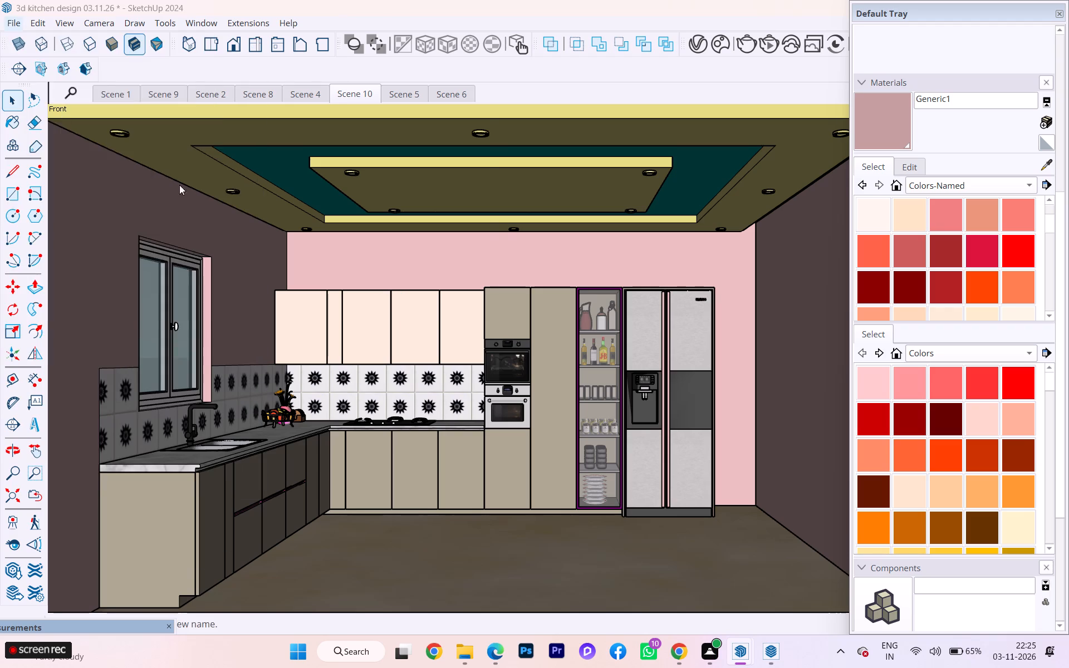
{"action": "left_click", "coordinate": [425, 323]}
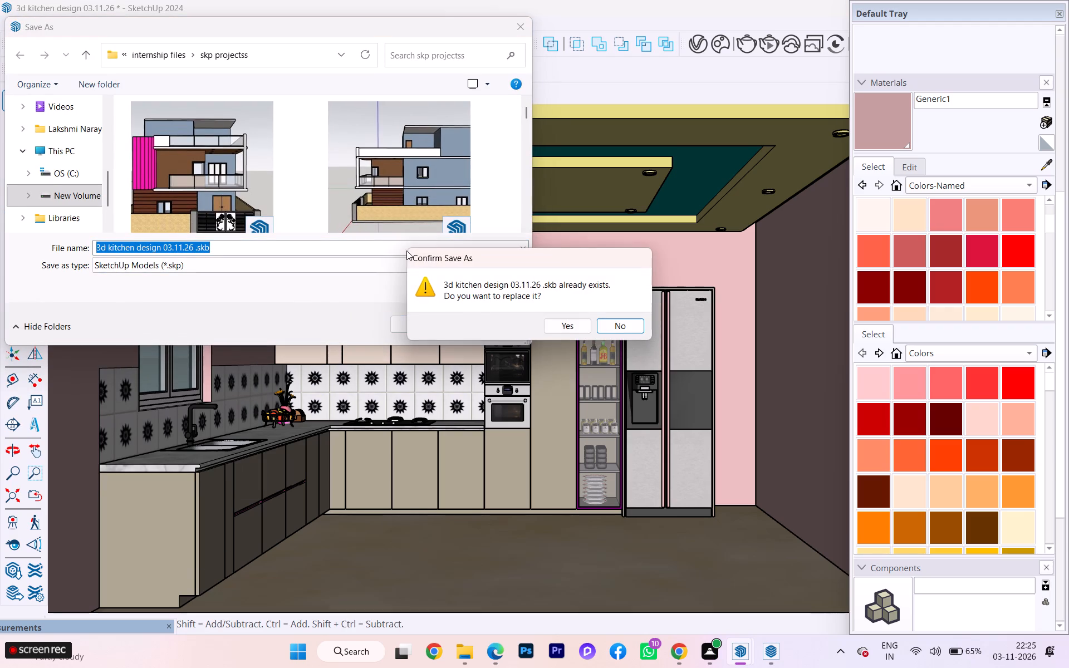
{"action": "left_click", "coordinate": [562, 322]}
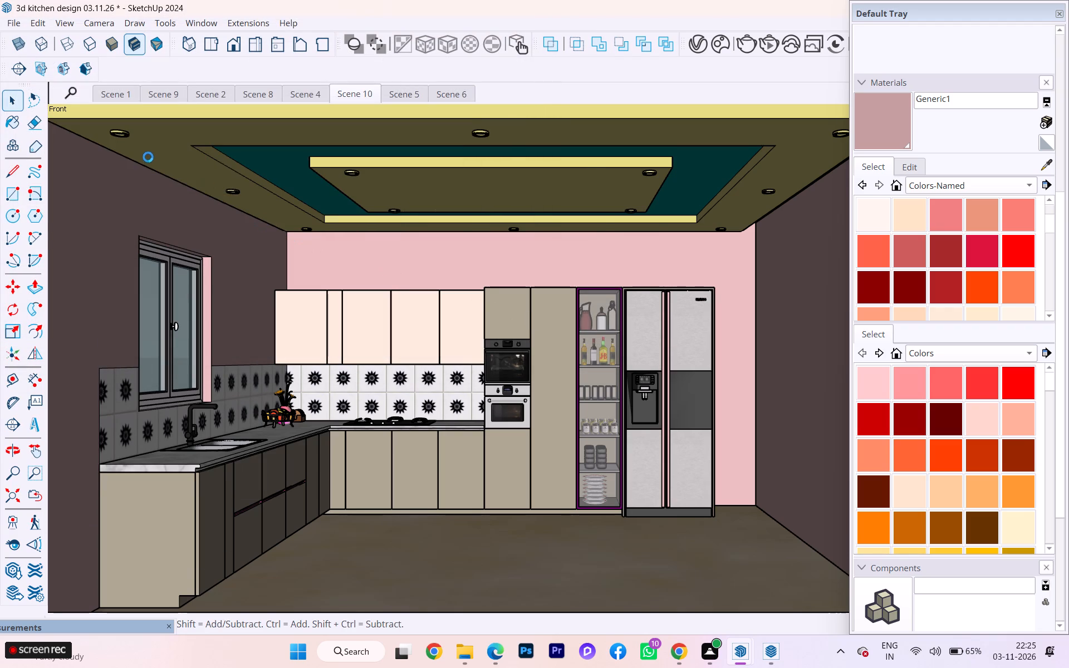
Send the kitchen model to LayOut and create a new document from the plain-paper A3 Landscape template.
{"action": "left_click", "coordinate": [17, 19]}
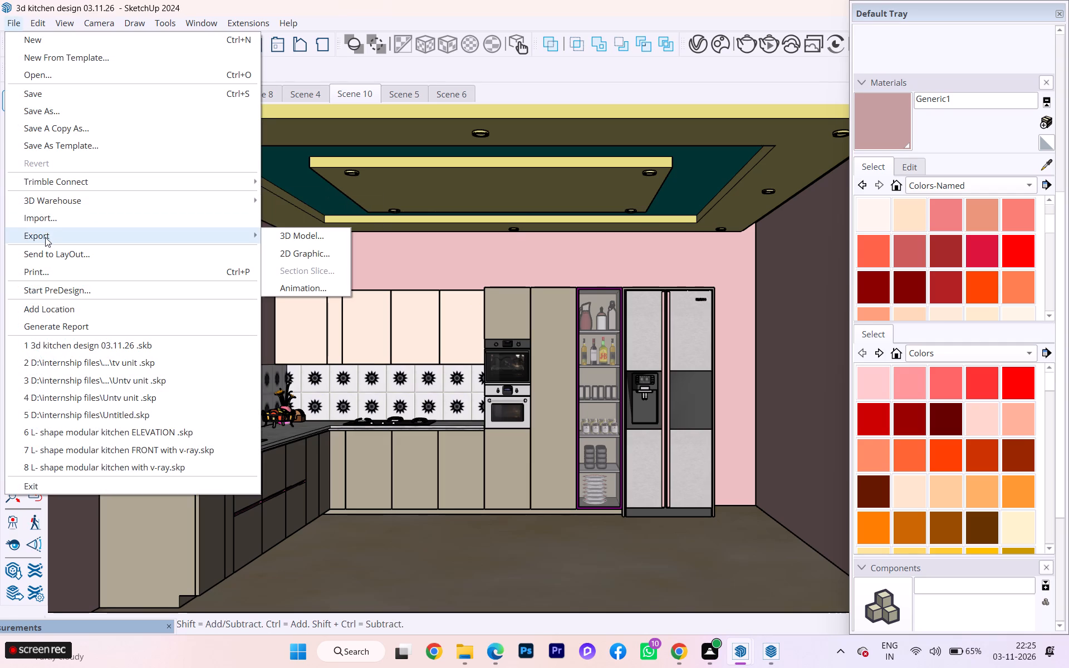
{"action": "left_click", "coordinate": [43, 249]}
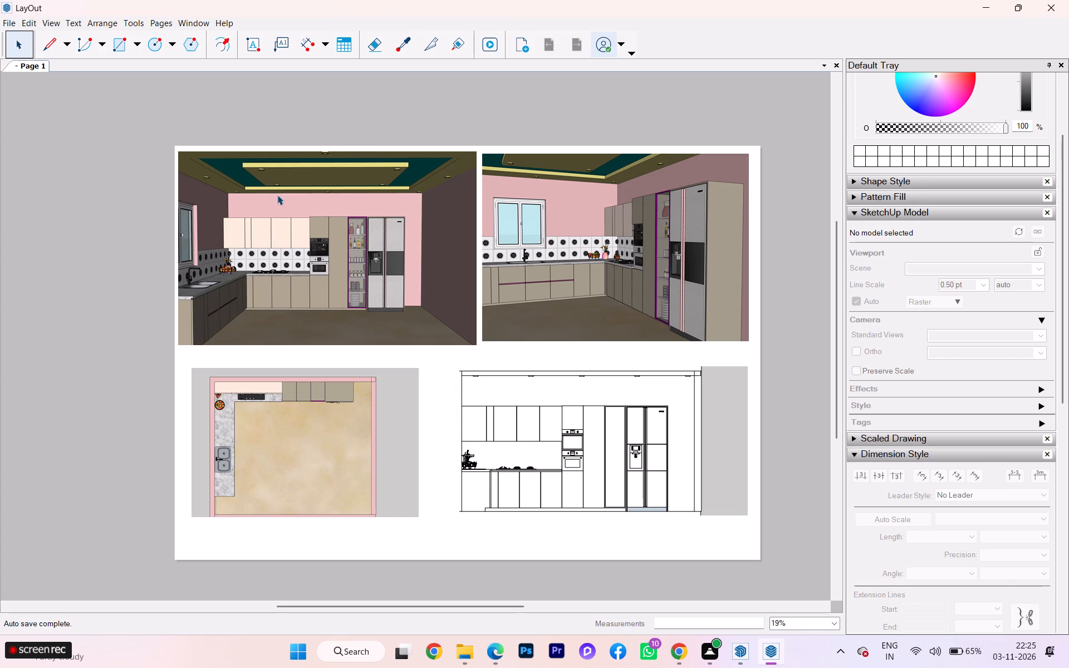
{"action": "left_click", "coordinate": [14, 20]}
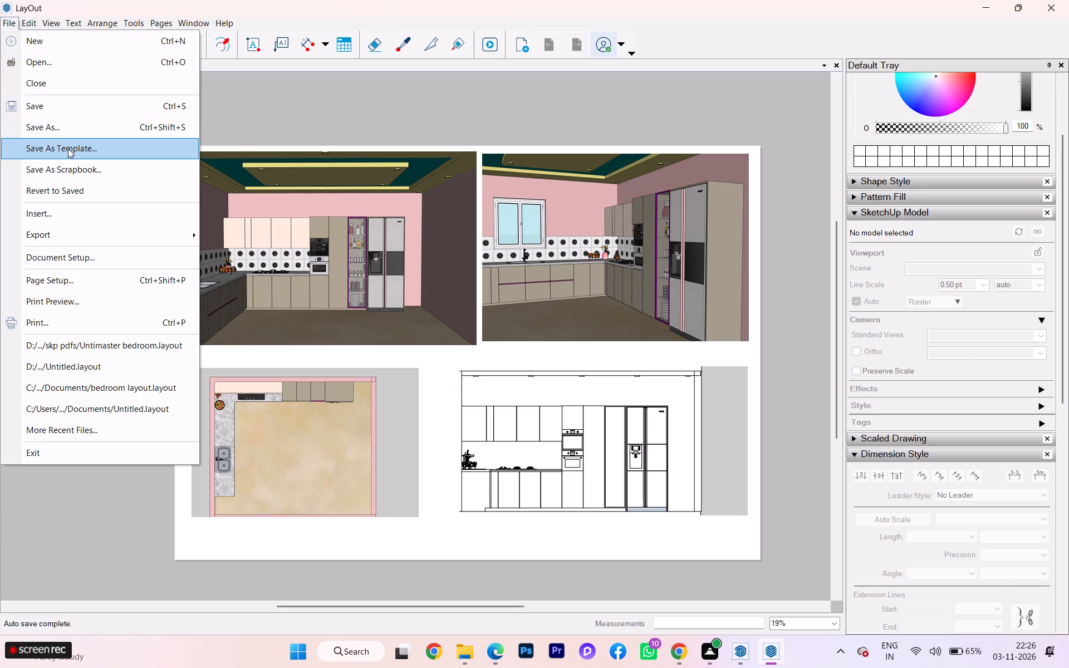
{"action": "left_click", "coordinate": [33, 38]}
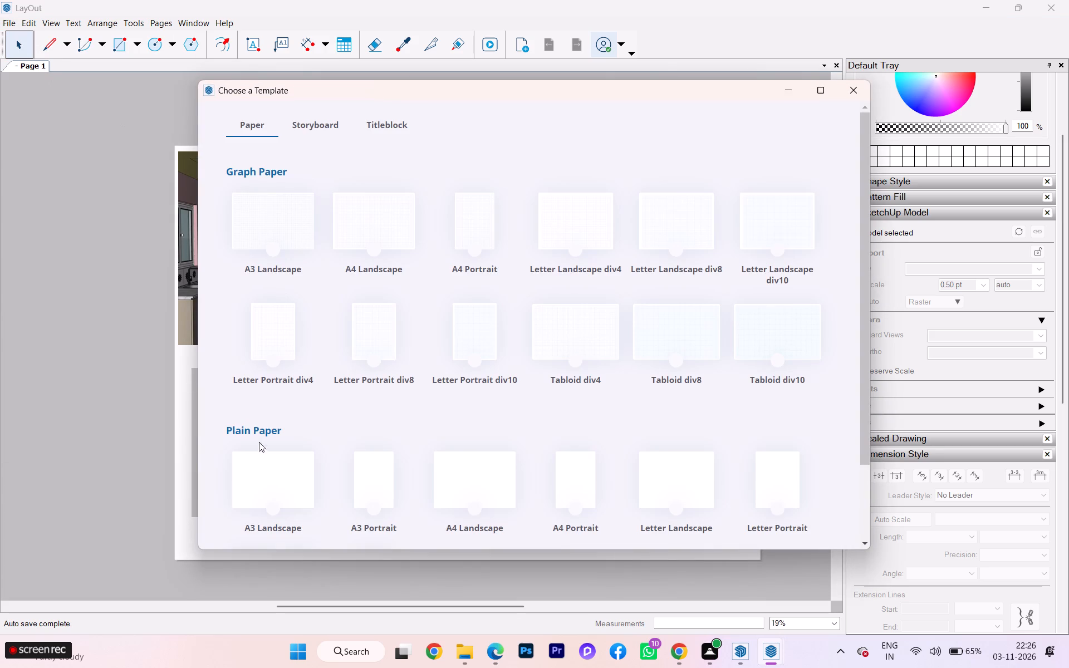
{"action": "left_click", "coordinate": [265, 473]}
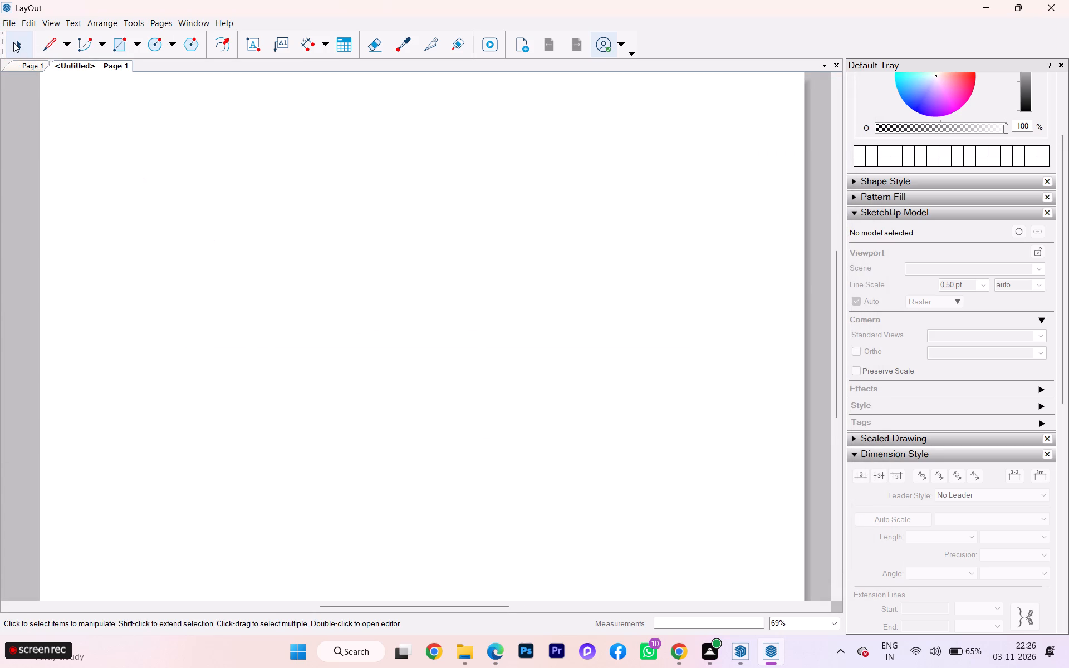
Change the document's paper size to A1 (594 mm x 841 mm) in the document setup.
{"action": "left_click", "coordinate": [14, 18]}
{"action": "left_click", "coordinate": [76, 256]}
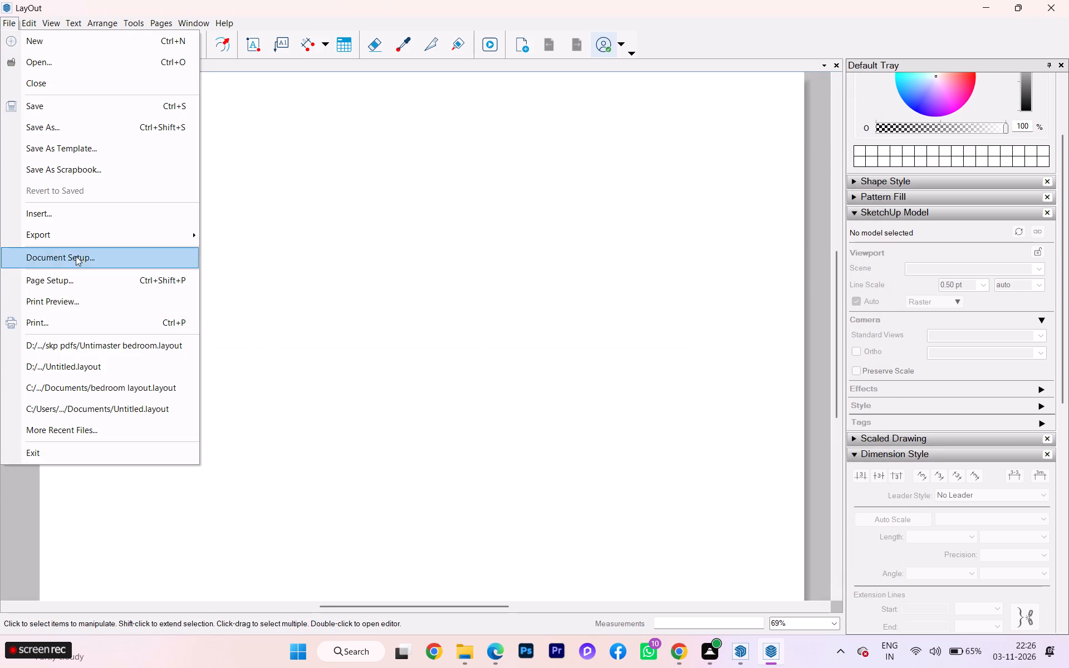
{"action": "left_click", "coordinate": [117, 173]}
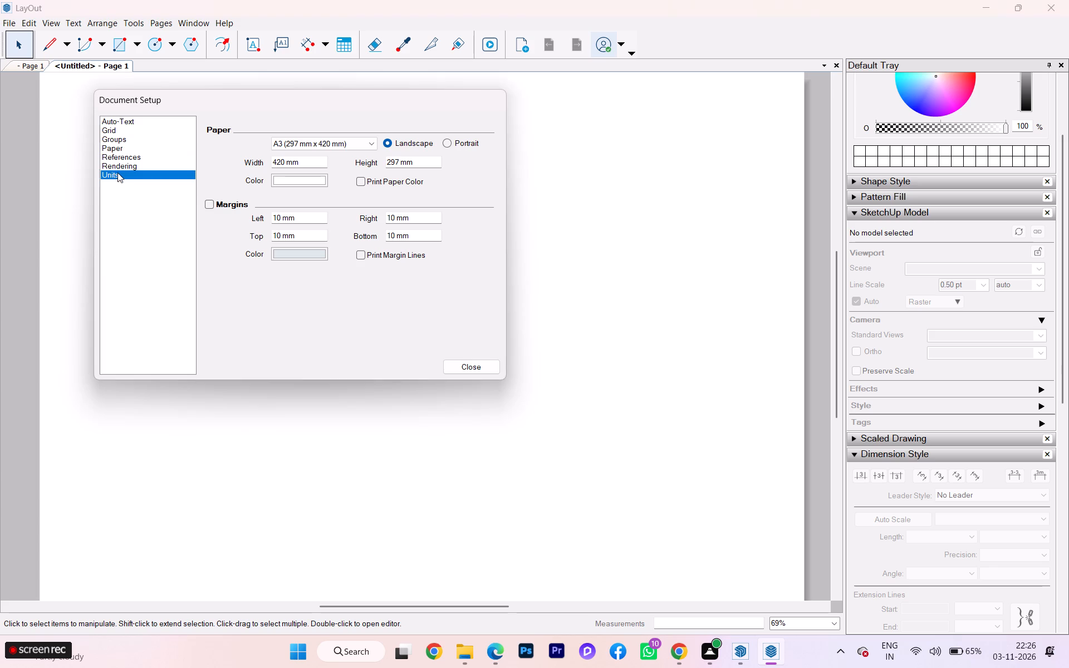
{"action": "left_click", "coordinate": [117, 146]}
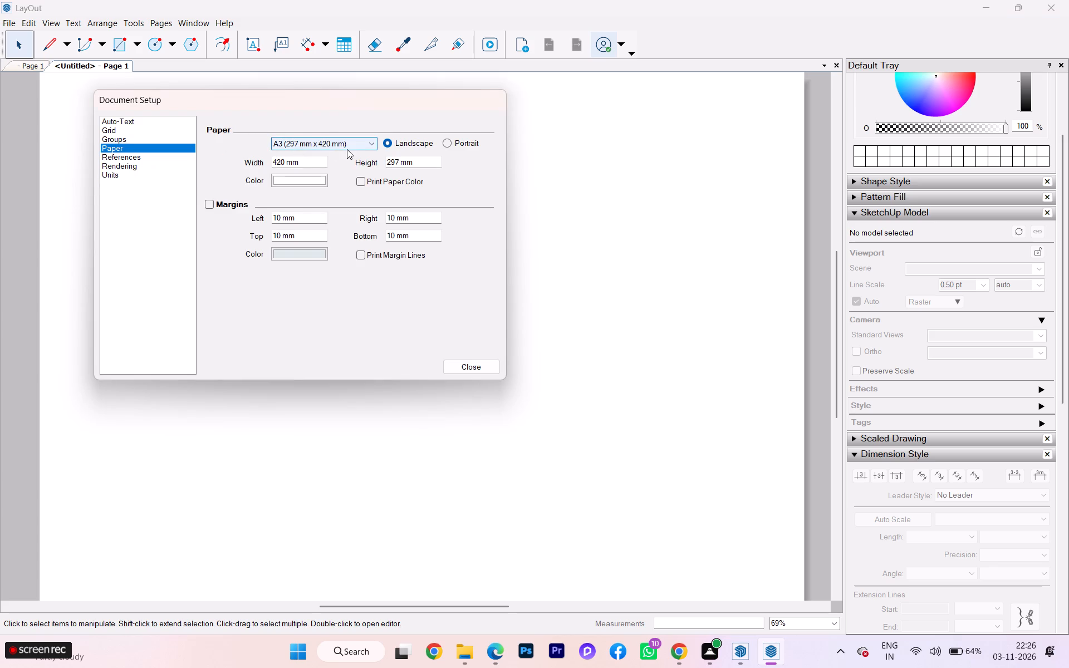
{"action": "left_click", "coordinate": [353, 141]}
{"action": "scroll", "coordinate": [287, 169], "scroll_direction": "up", "scroll_amount": 3}
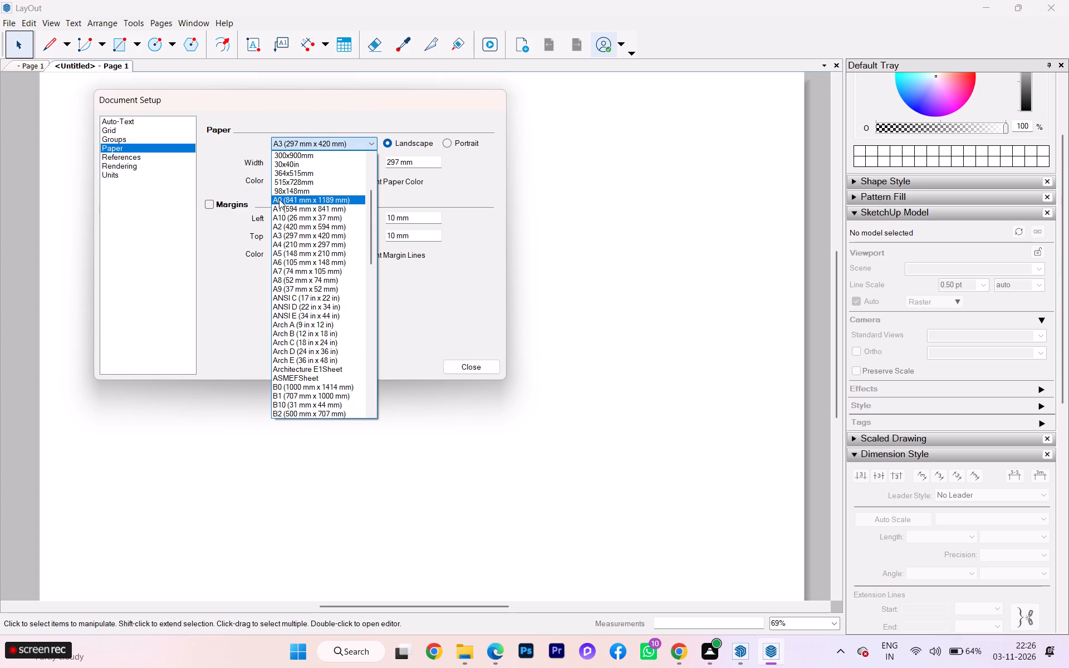
{"action": "left_click", "coordinate": [279, 206]}
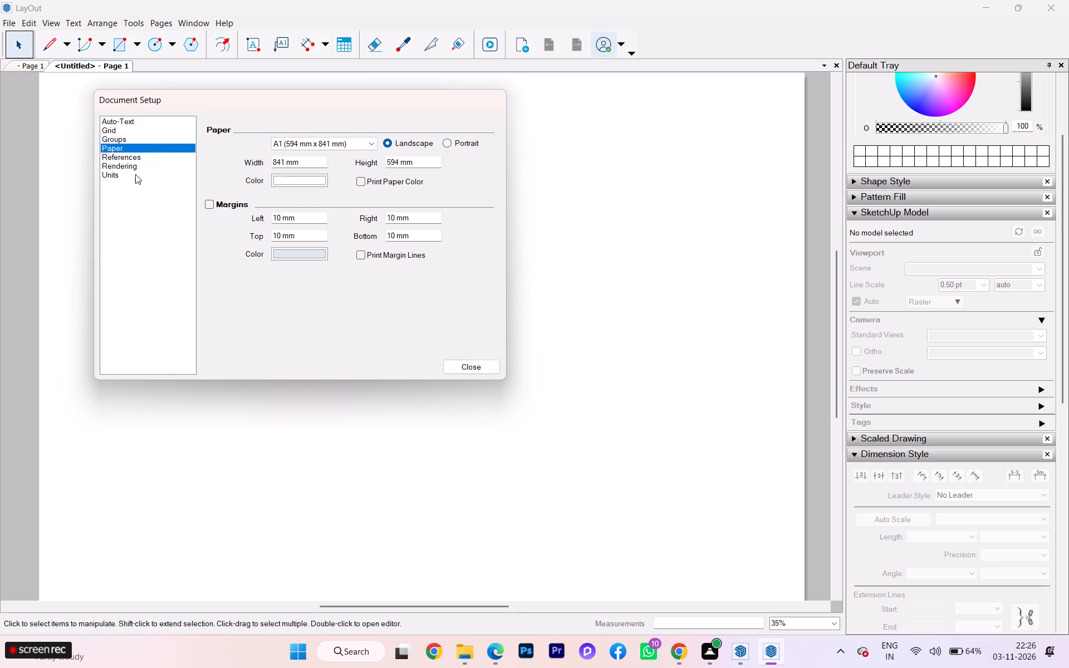
Set the document's length units to decimal inches, review the paper settings and finish the document setup.
{"action": "left_click", "coordinate": [111, 174]}
{"action": "left_click", "coordinate": [399, 156]}
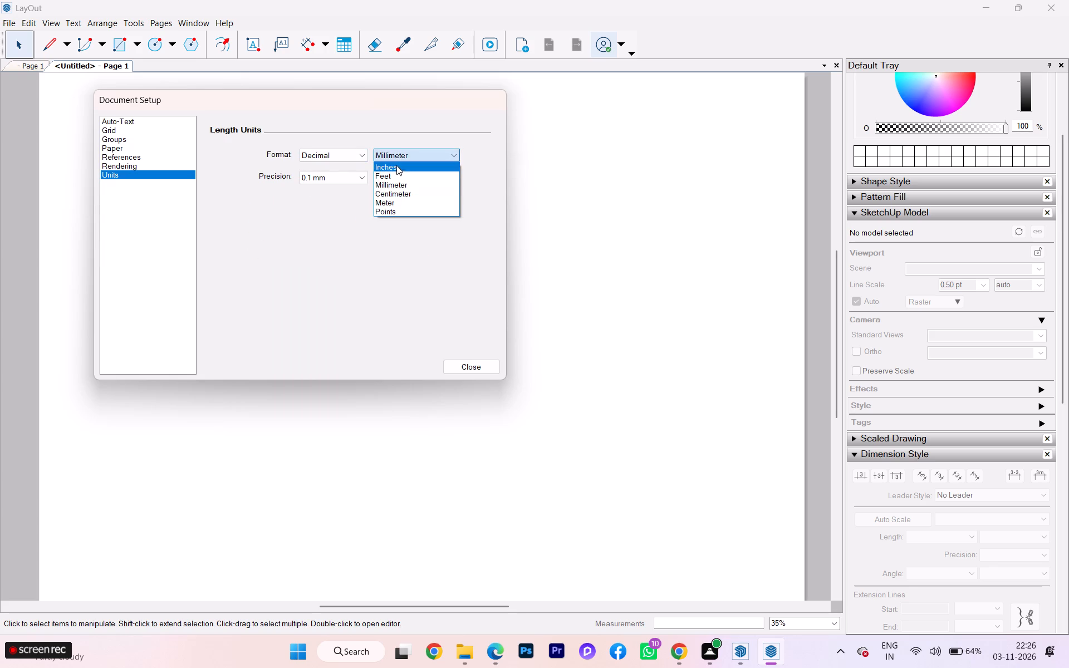
{"action": "left_click", "coordinate": [395, 166]}
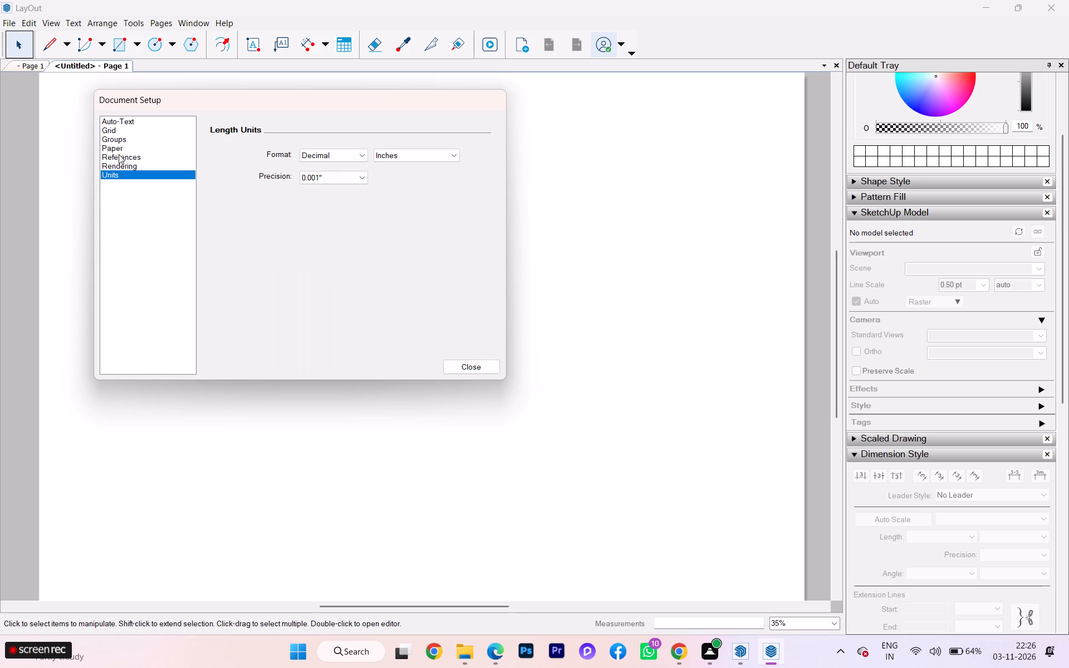
{"action": "left_click", "coordinate": [116, 147]}
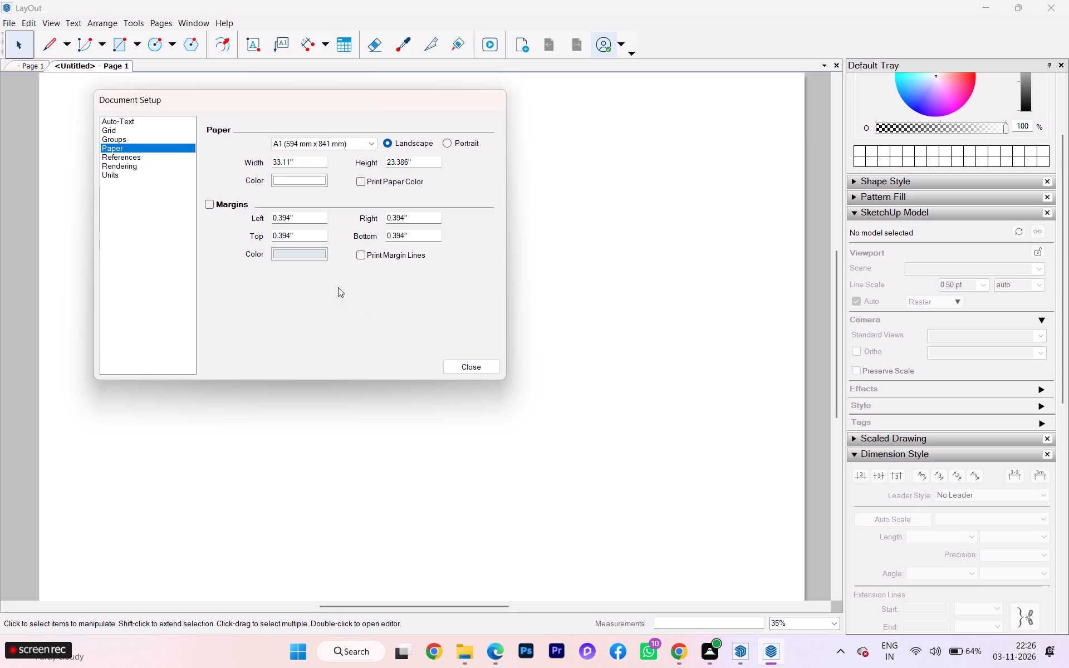
{"action": "left_click", "coordinate": [487, 361]}
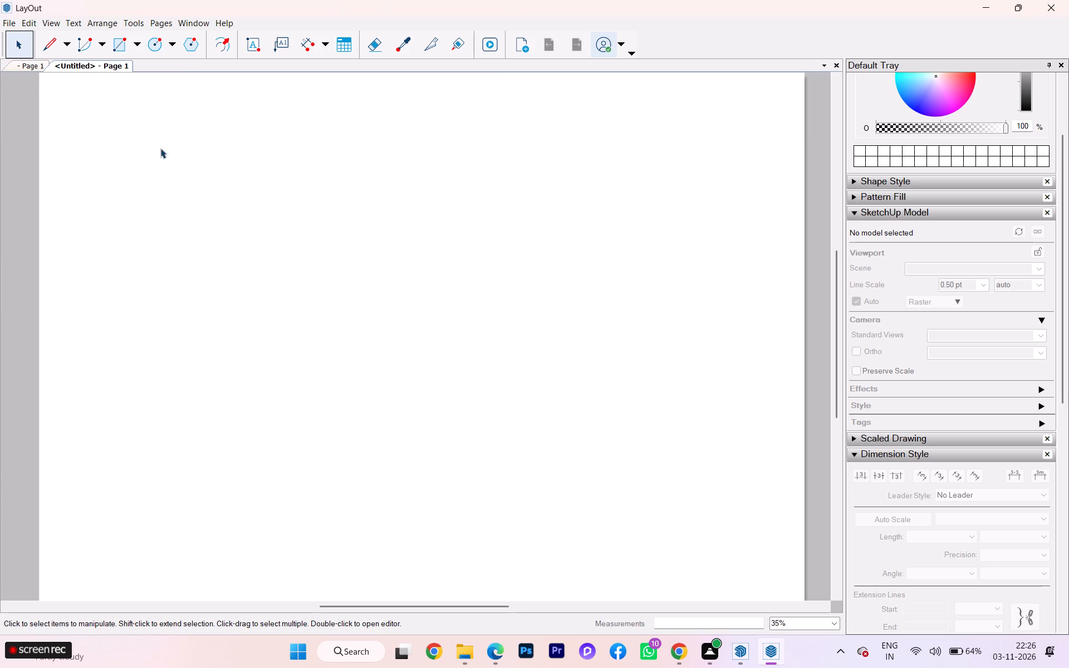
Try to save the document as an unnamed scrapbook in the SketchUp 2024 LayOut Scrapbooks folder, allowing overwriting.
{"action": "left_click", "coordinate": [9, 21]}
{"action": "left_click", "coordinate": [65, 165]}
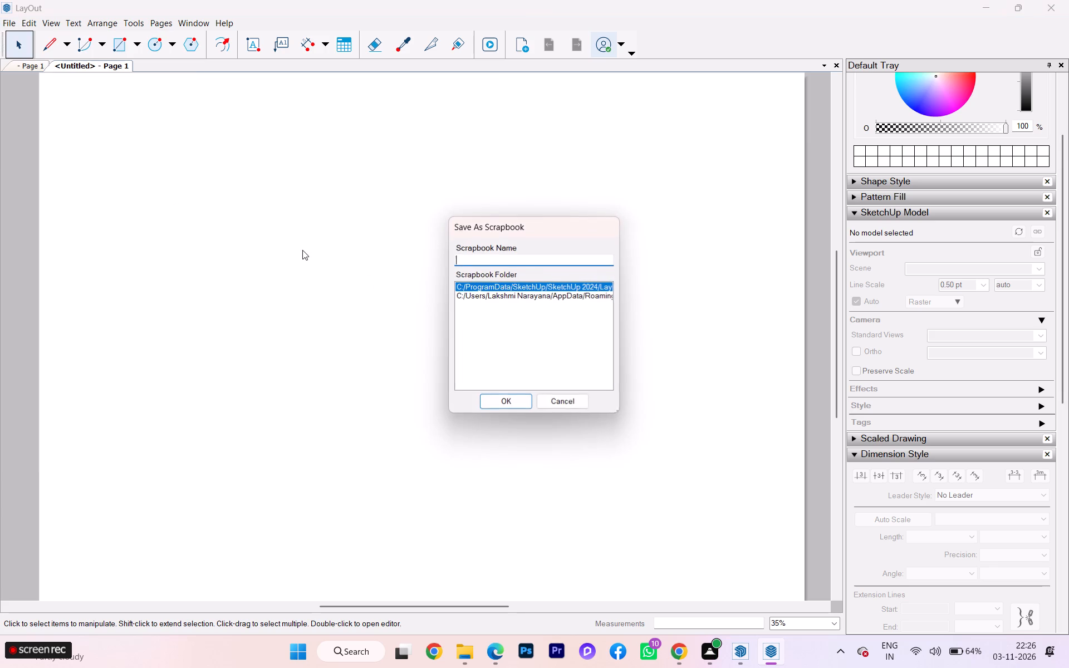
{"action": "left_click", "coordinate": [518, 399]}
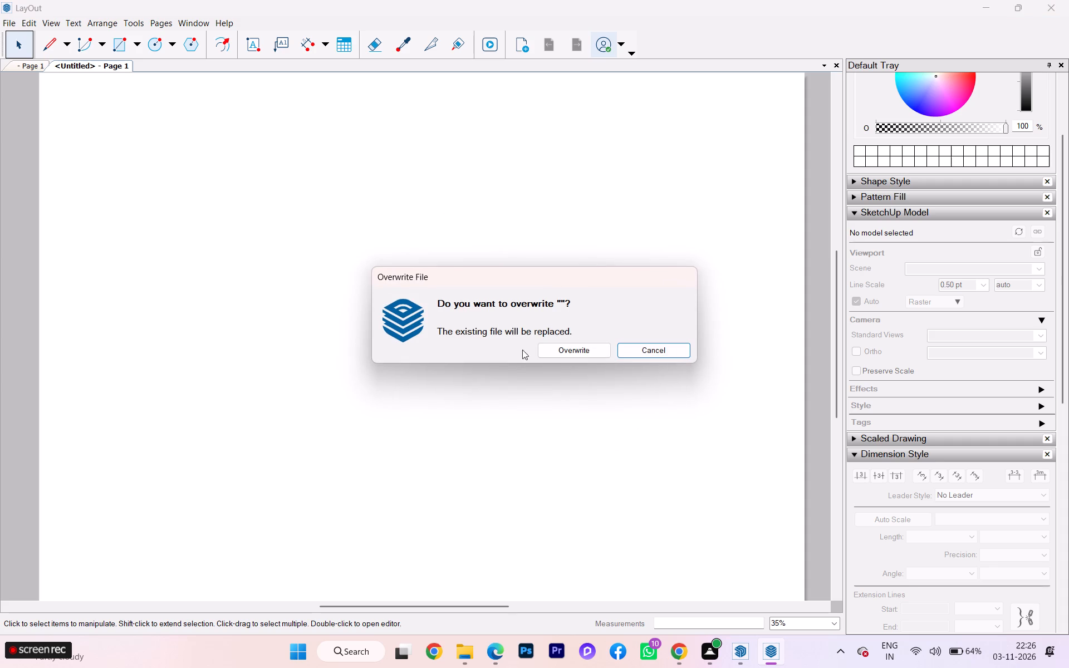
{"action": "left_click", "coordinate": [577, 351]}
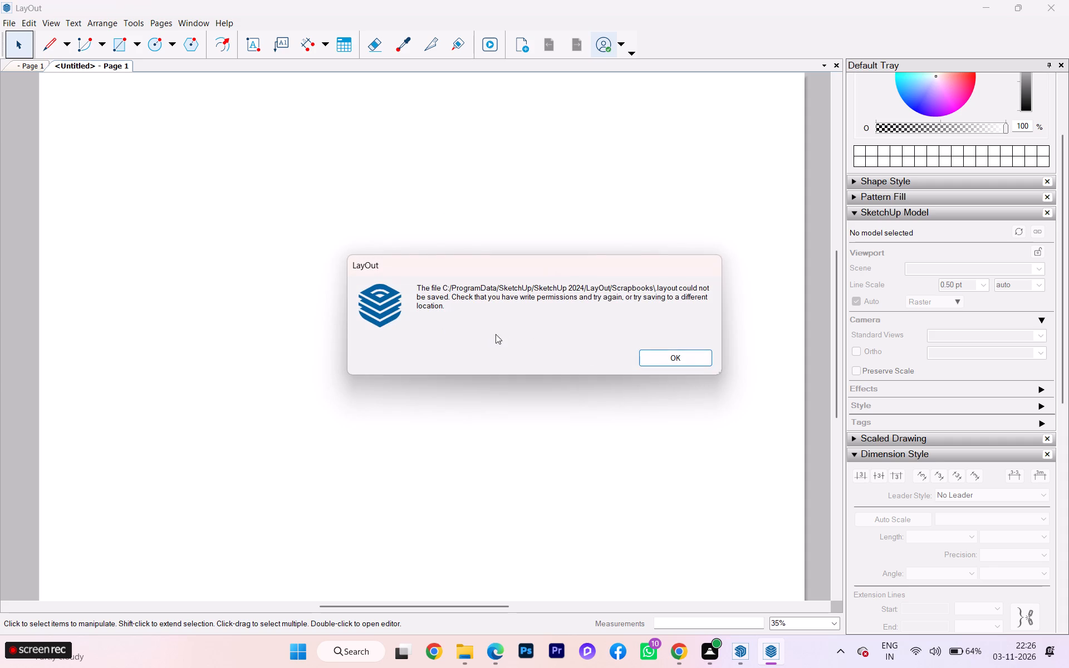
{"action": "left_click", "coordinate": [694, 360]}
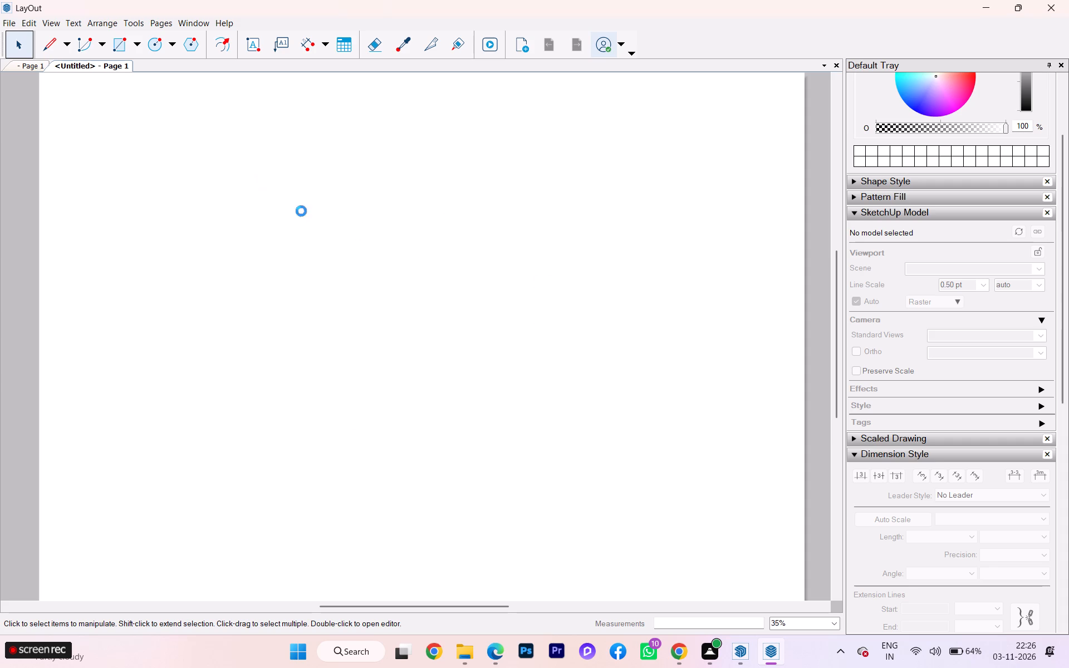
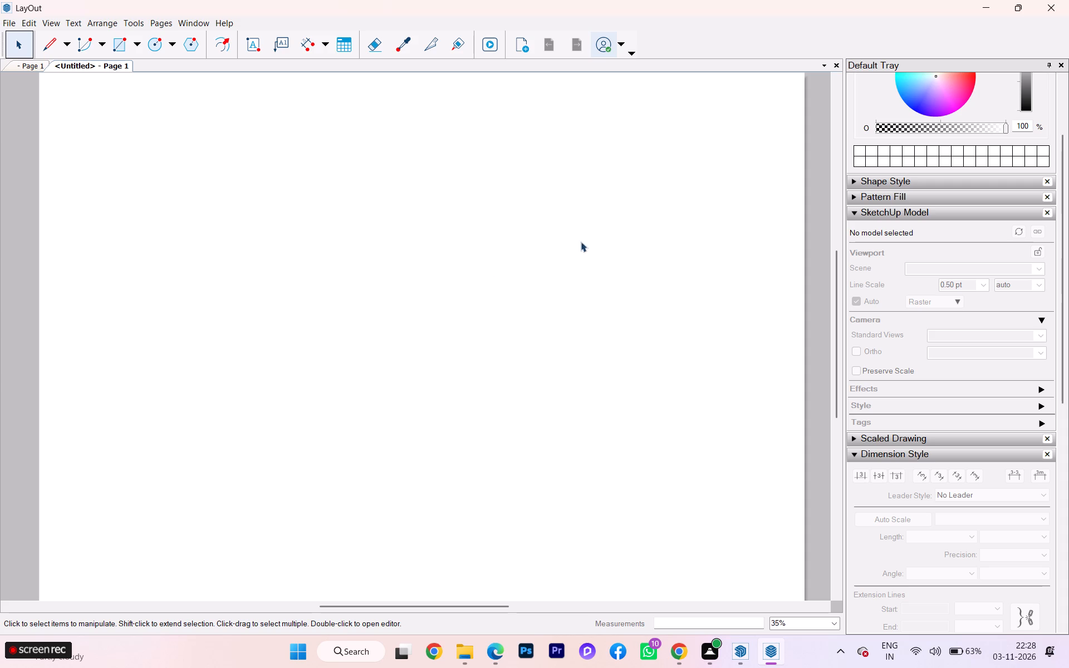
Insert the SketchUp model "3d kitchen design 03.11.26 2.skp" from the skp projectss folder, filtering the file list to SketchUp files.
{"action": "left_click", "coordinate": [11, 19]}
{"action": "left_click", "coordinate": [56, 215]}
{"action": "left_click", "coordinate": [176, 58]}
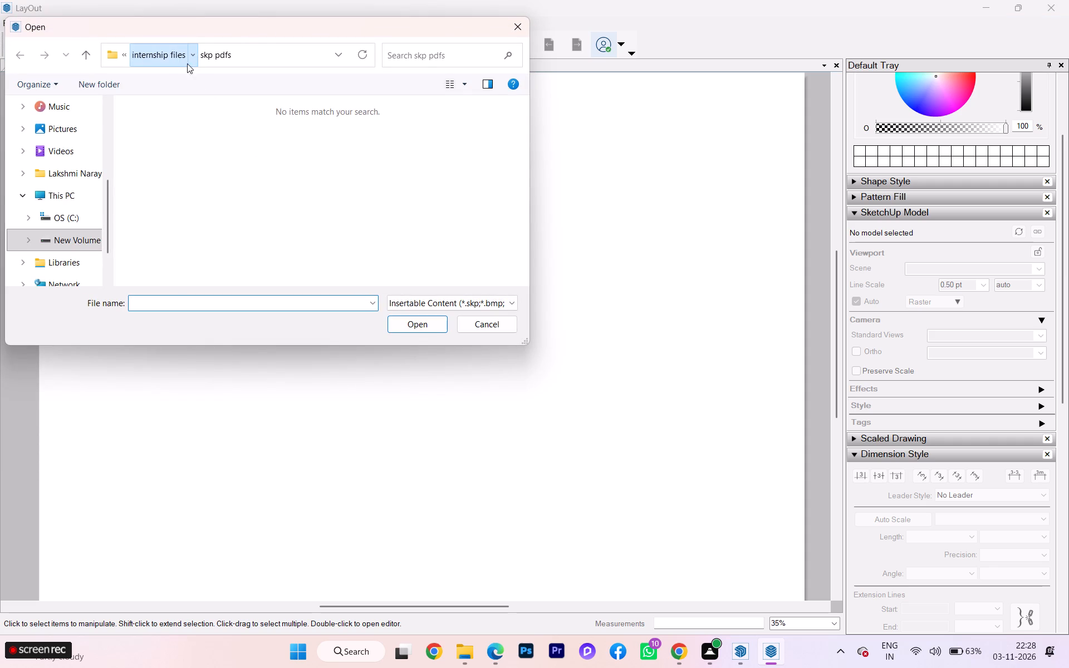
{"action": "double_click", "coordinate": [336, 163]}
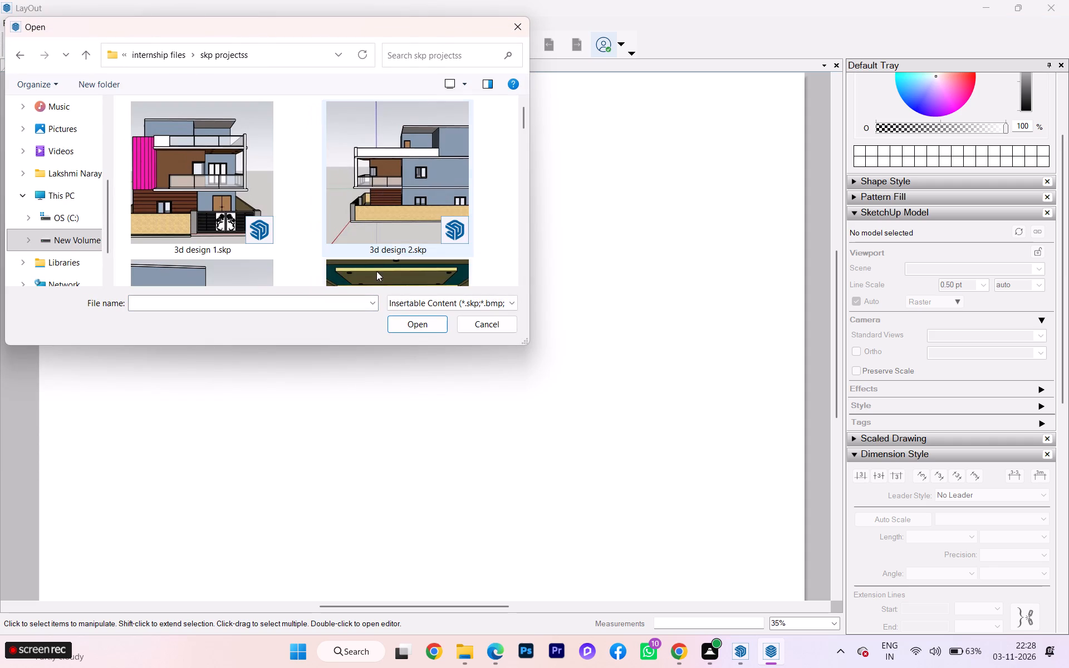
{"action": "left_click", "coordinate": [422, 302]}
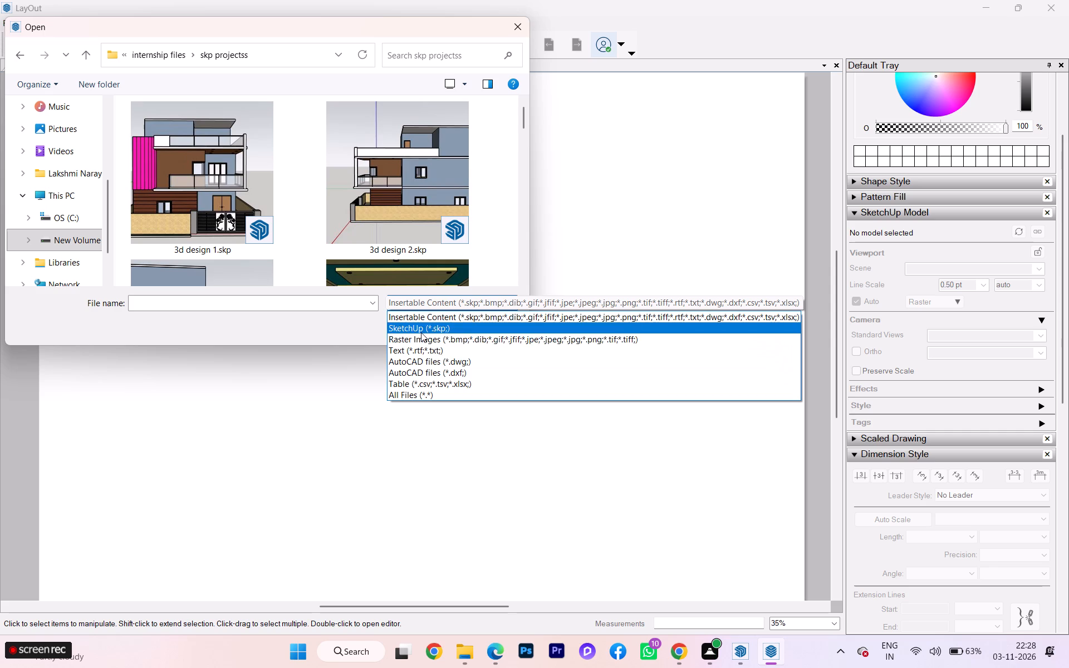
{"action": "left_click", "coordinate": [421, 332]}
{"action": "scroll", "coordinate": [205, 213], "scroll_direction": "down", "scroll_amount": 1}
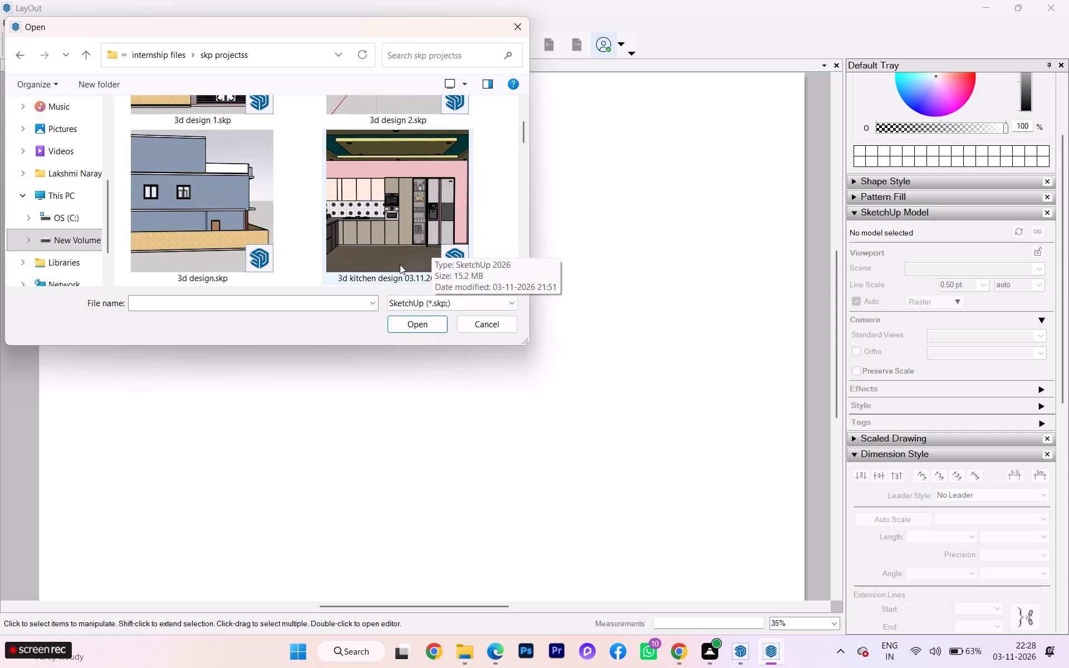
{"action": "scroll", "coordinate": [388, 210], "scroll_direction": "up", "scroll_amount": 1}
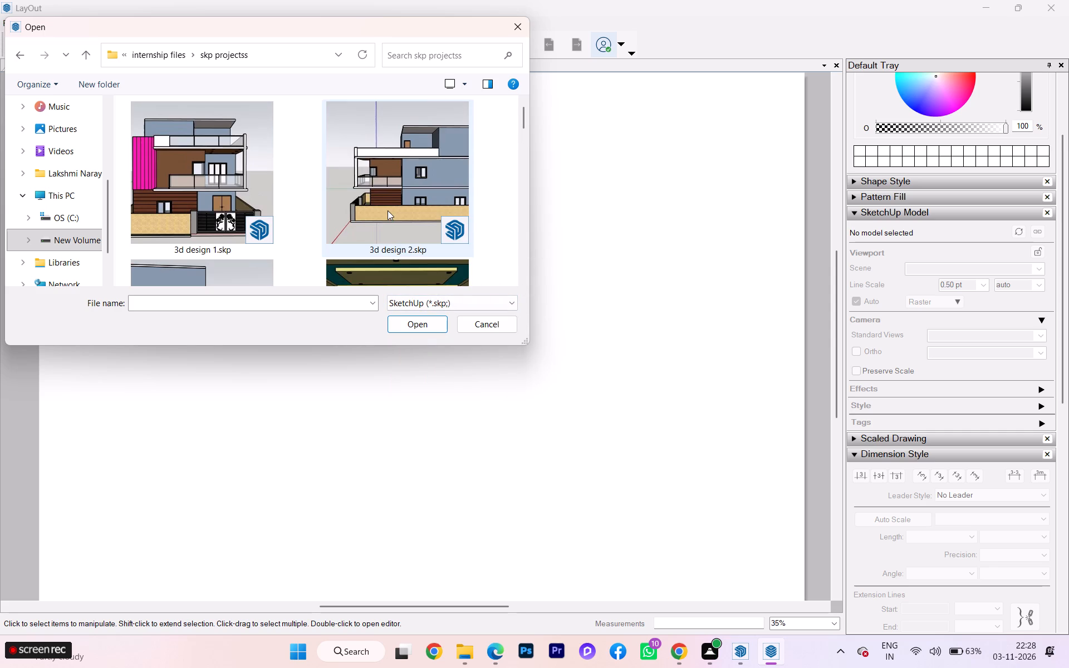
{"action": "scroll", "coordinate": [386, 209], "scroll_direction": "down", "scroll_amount": 2}
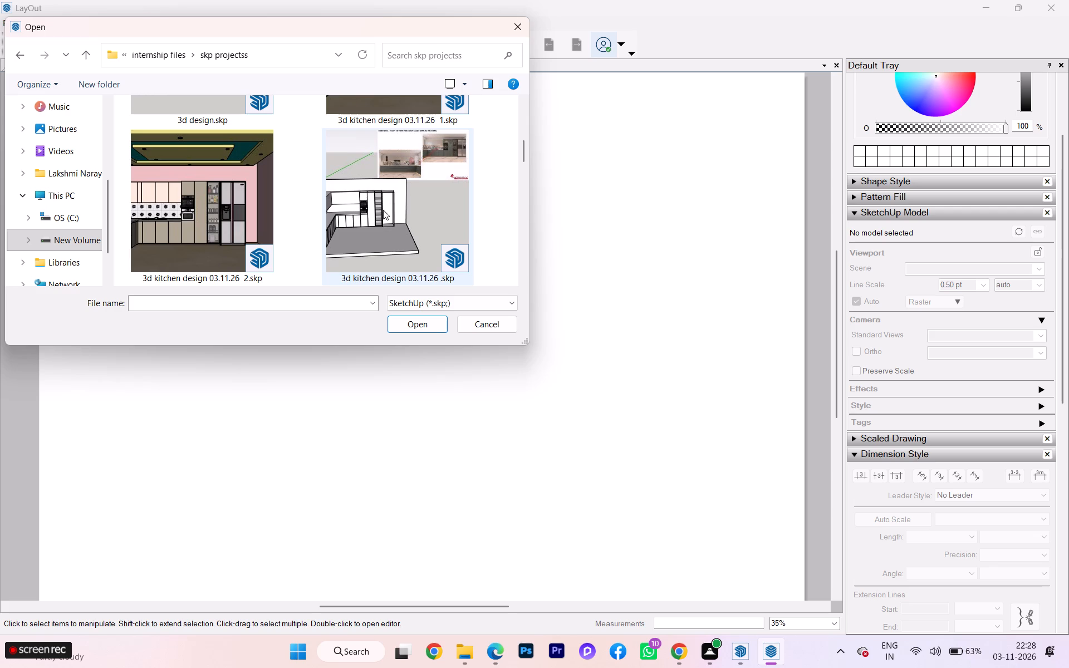
{"action": "left_click", "coordinate": [246, 264]}
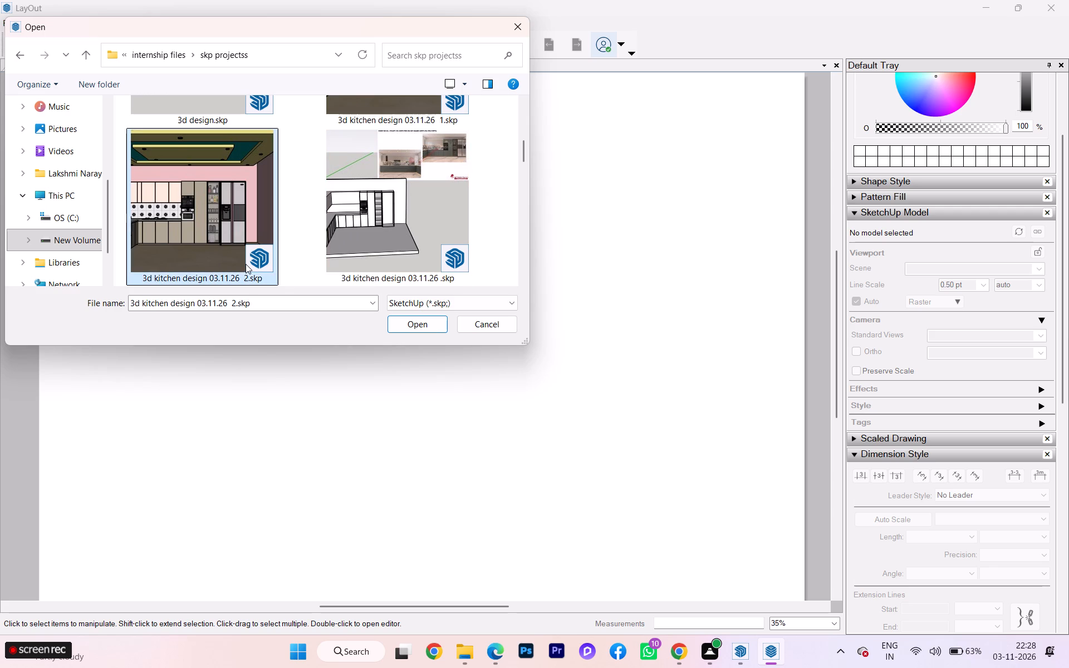
{"action": "left_click", "coordinate": [408, 324]}
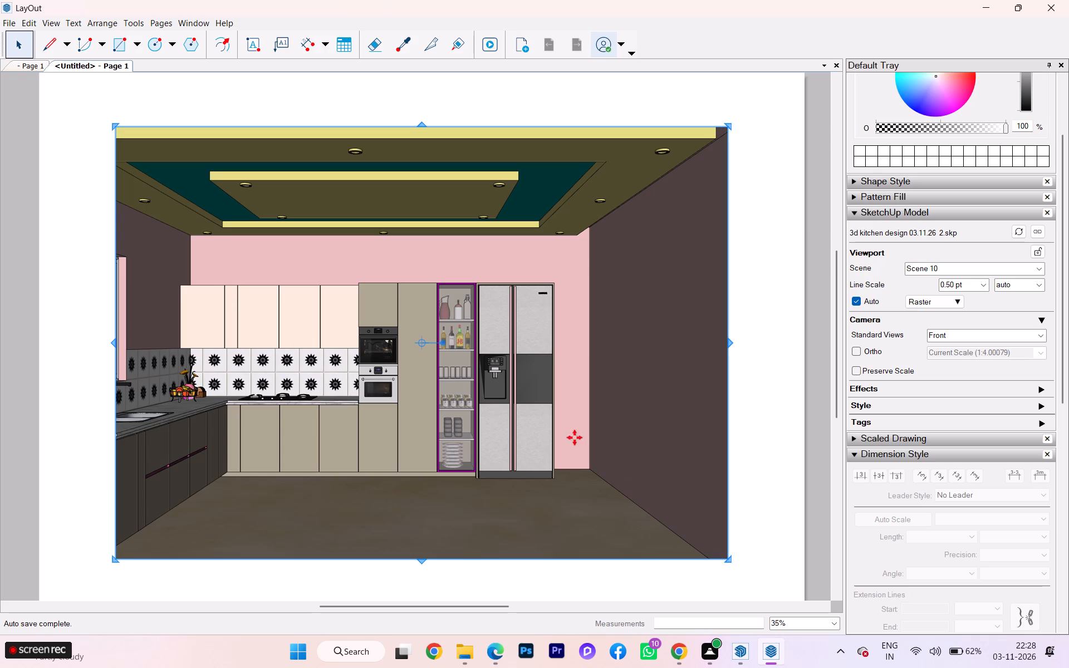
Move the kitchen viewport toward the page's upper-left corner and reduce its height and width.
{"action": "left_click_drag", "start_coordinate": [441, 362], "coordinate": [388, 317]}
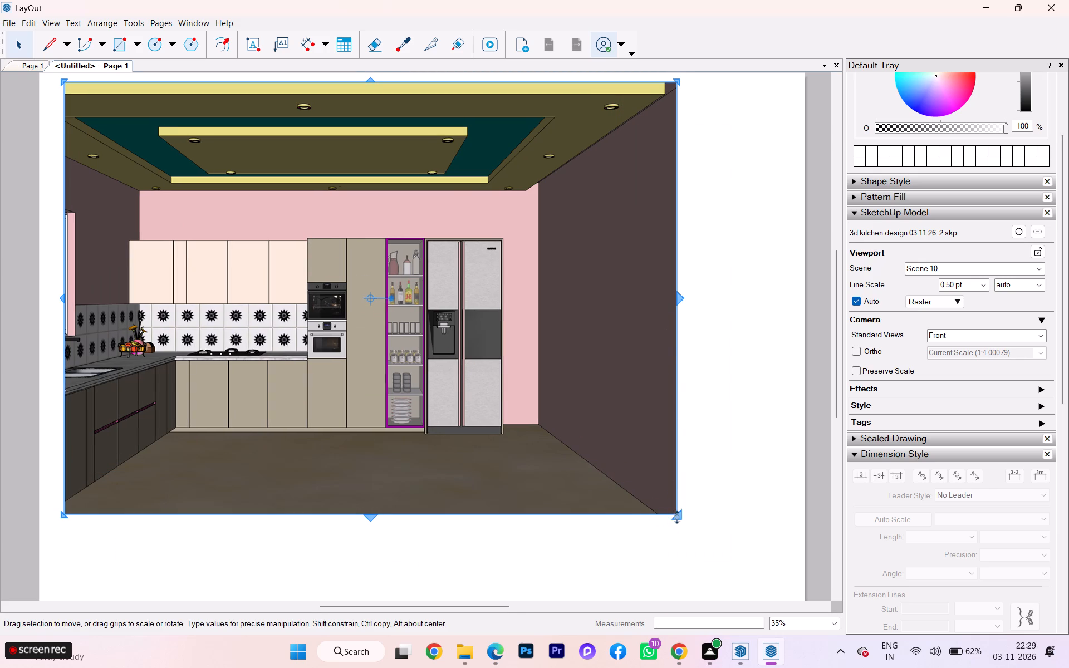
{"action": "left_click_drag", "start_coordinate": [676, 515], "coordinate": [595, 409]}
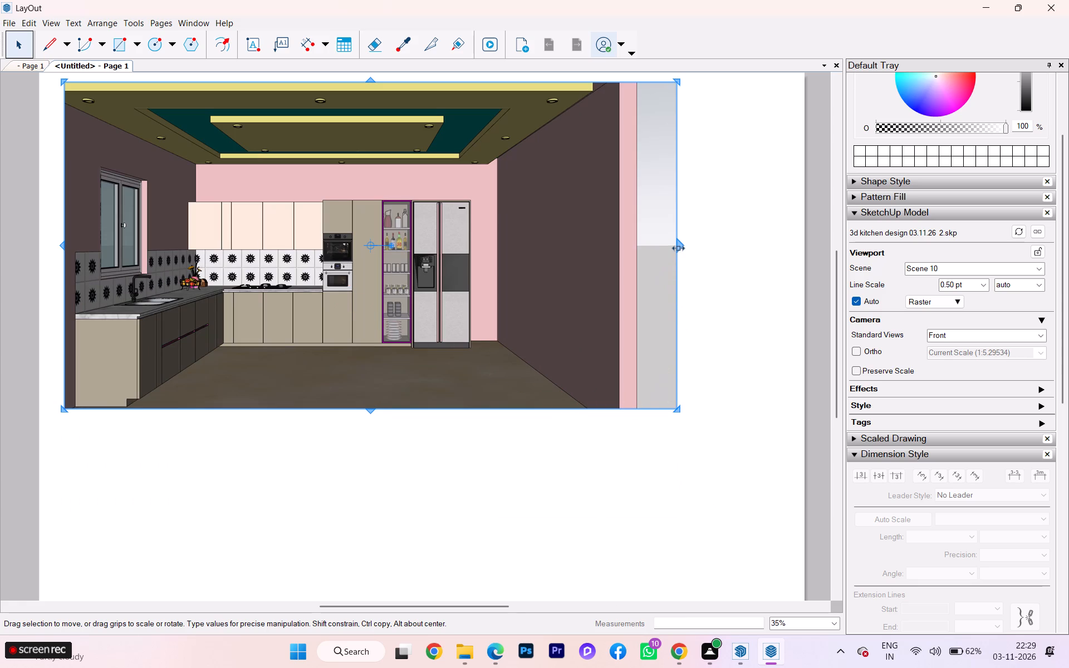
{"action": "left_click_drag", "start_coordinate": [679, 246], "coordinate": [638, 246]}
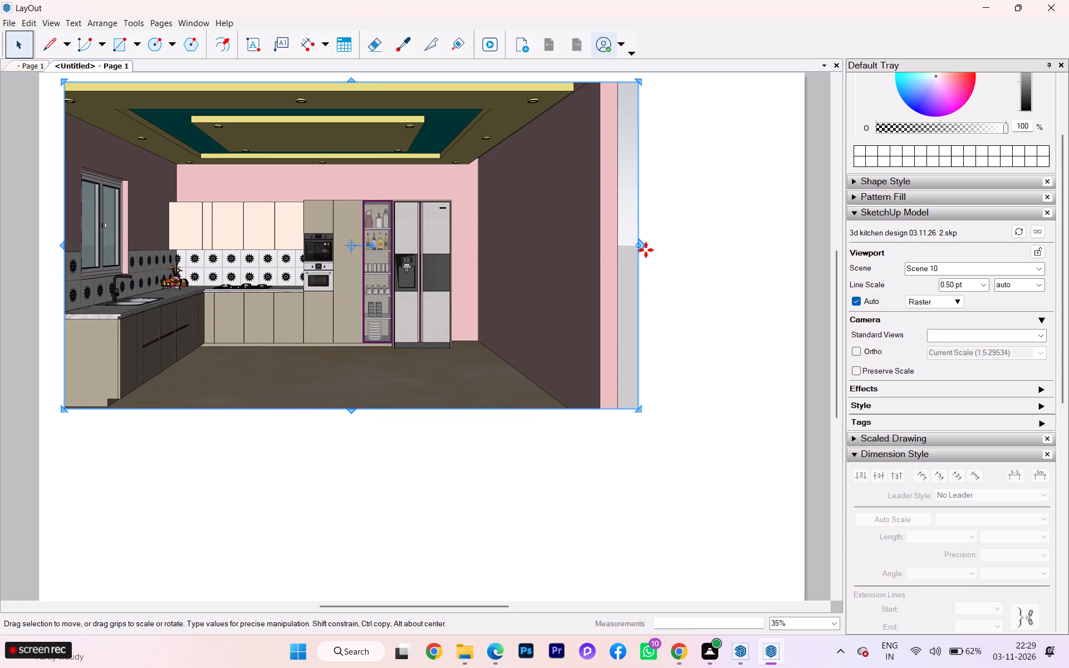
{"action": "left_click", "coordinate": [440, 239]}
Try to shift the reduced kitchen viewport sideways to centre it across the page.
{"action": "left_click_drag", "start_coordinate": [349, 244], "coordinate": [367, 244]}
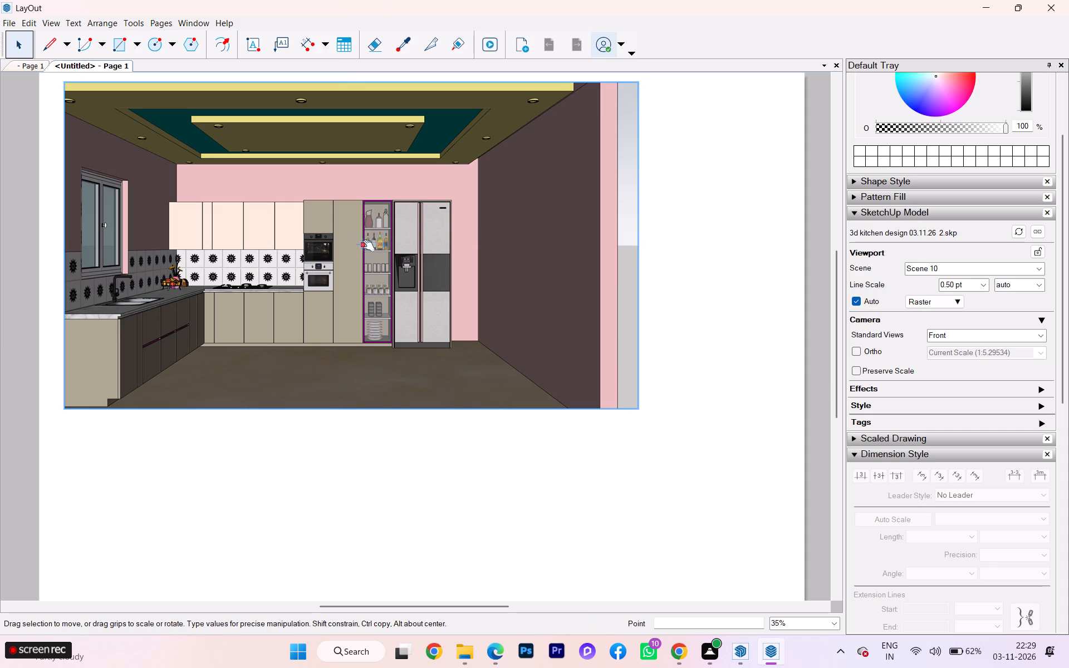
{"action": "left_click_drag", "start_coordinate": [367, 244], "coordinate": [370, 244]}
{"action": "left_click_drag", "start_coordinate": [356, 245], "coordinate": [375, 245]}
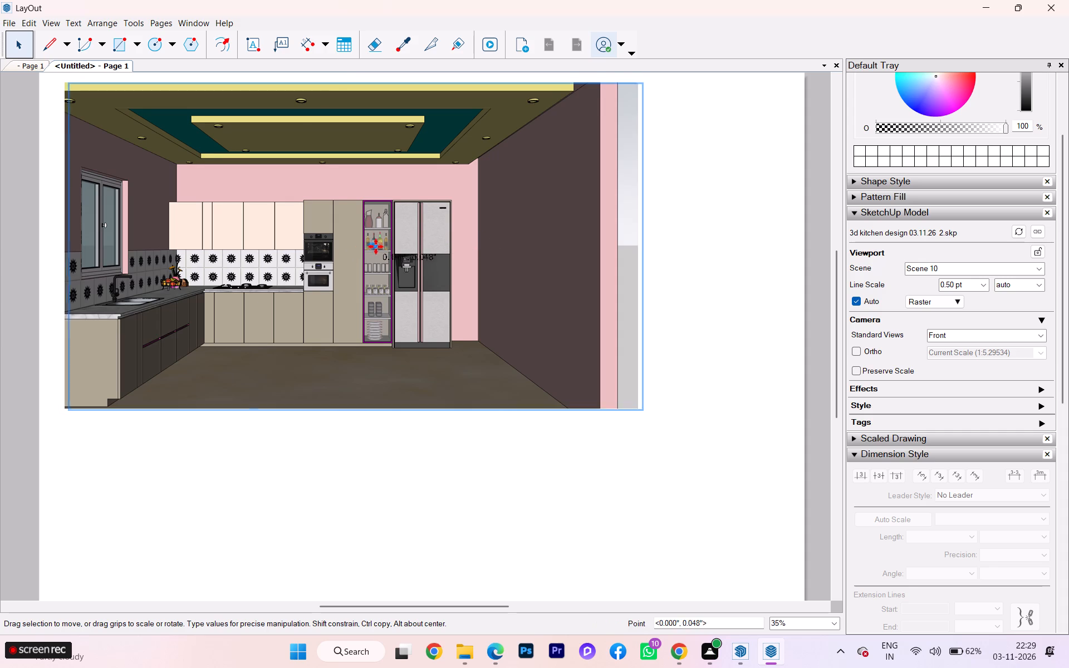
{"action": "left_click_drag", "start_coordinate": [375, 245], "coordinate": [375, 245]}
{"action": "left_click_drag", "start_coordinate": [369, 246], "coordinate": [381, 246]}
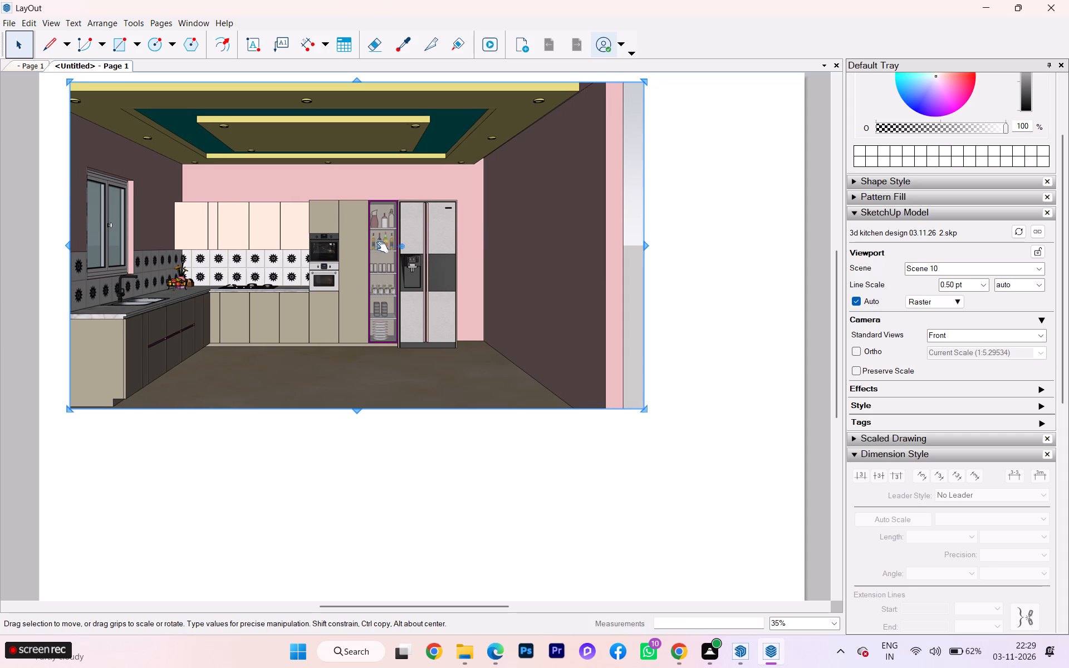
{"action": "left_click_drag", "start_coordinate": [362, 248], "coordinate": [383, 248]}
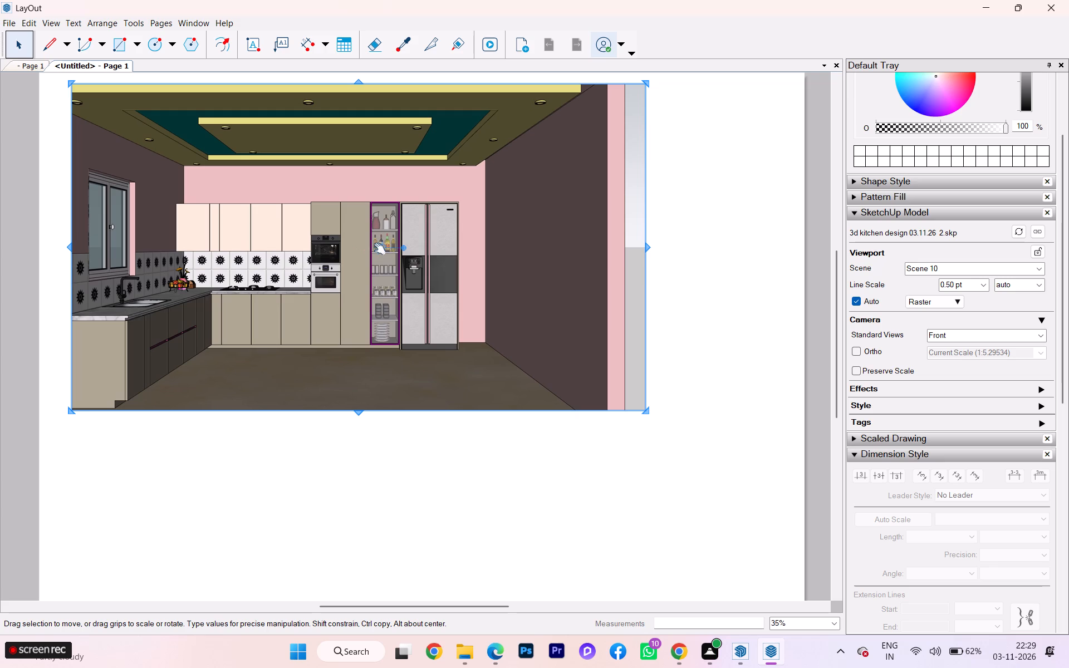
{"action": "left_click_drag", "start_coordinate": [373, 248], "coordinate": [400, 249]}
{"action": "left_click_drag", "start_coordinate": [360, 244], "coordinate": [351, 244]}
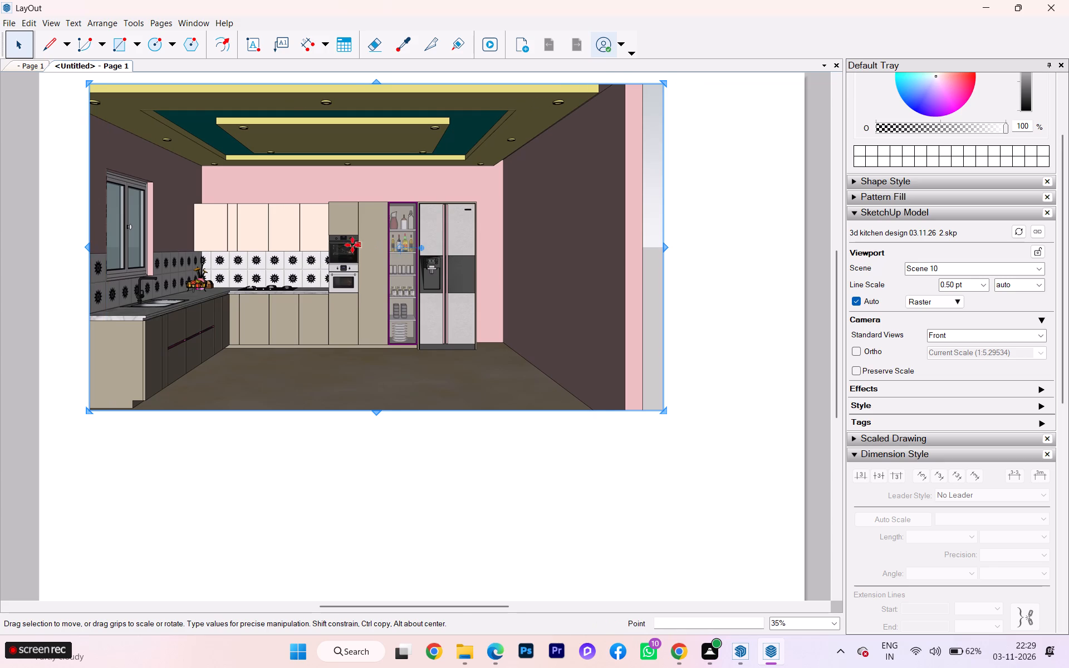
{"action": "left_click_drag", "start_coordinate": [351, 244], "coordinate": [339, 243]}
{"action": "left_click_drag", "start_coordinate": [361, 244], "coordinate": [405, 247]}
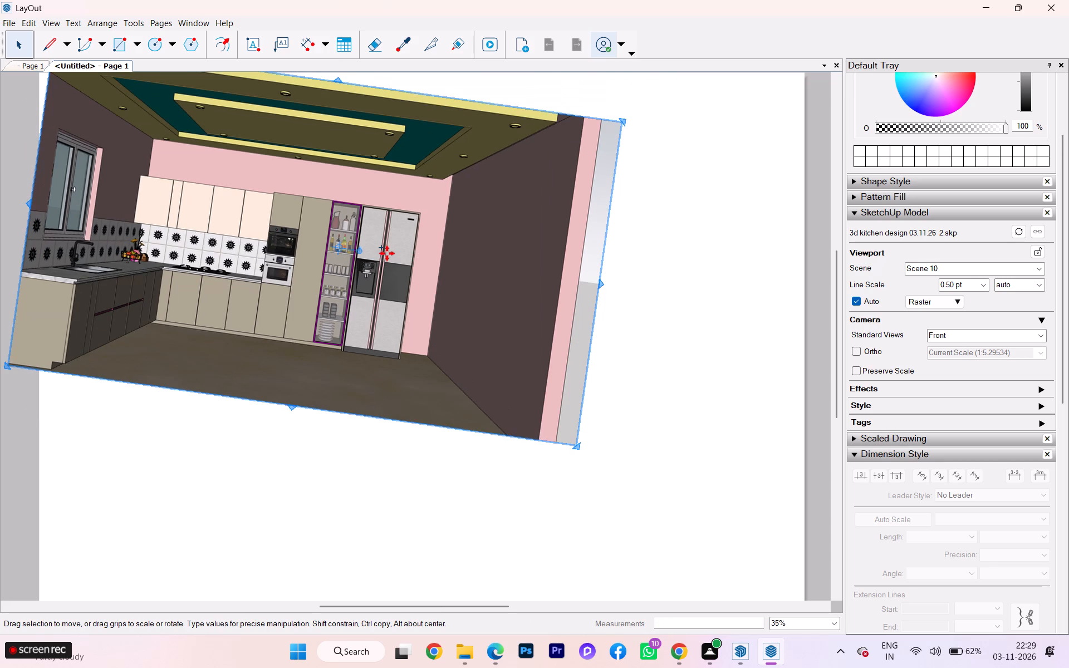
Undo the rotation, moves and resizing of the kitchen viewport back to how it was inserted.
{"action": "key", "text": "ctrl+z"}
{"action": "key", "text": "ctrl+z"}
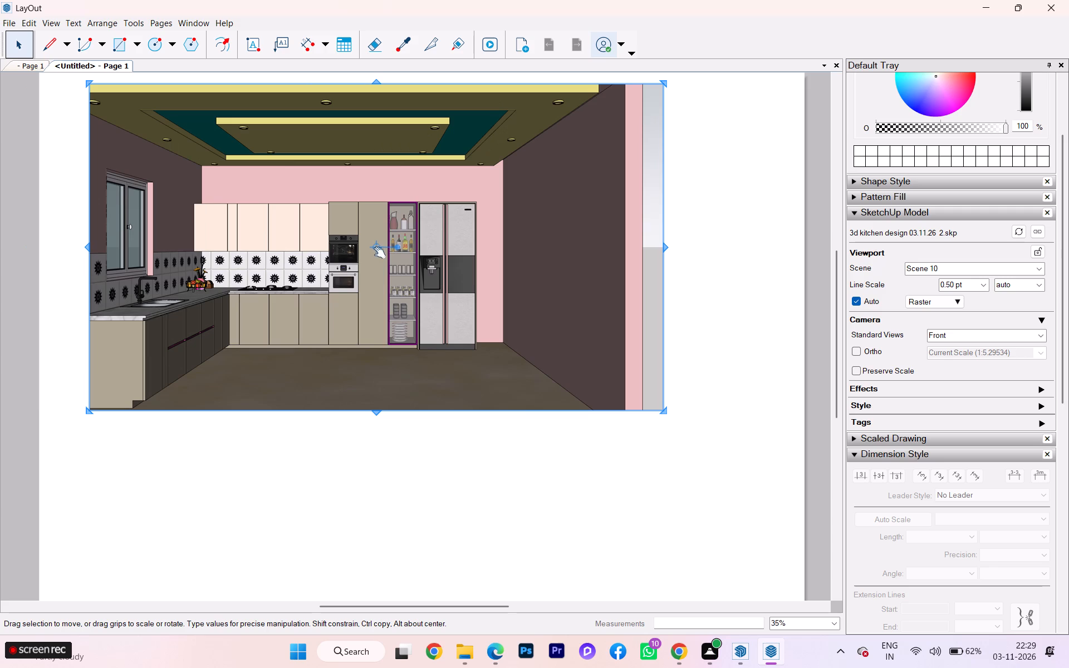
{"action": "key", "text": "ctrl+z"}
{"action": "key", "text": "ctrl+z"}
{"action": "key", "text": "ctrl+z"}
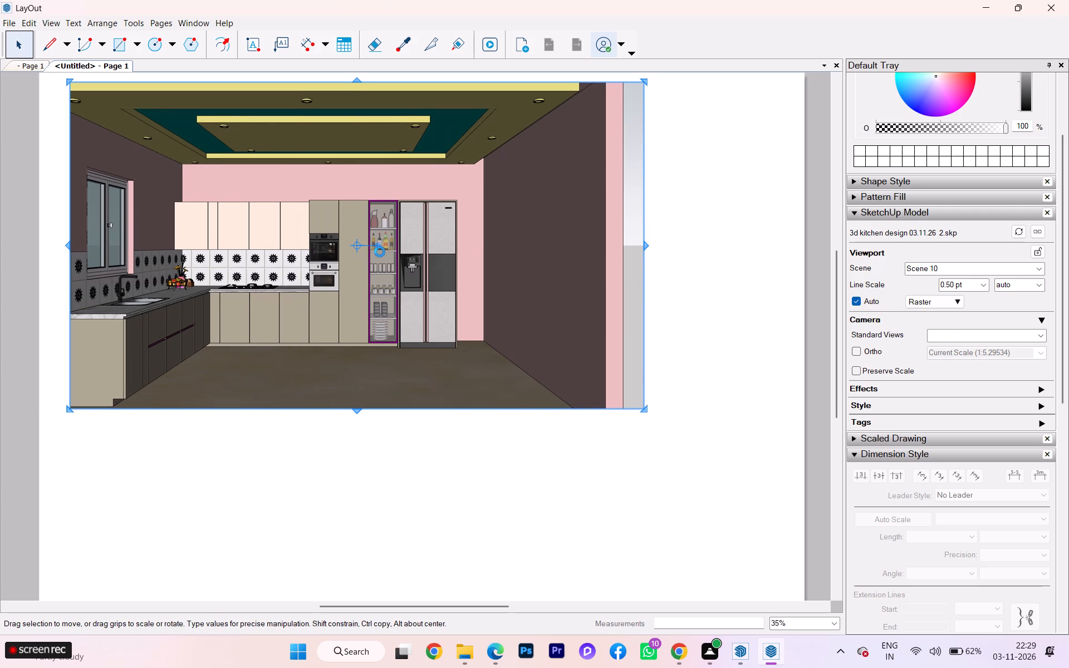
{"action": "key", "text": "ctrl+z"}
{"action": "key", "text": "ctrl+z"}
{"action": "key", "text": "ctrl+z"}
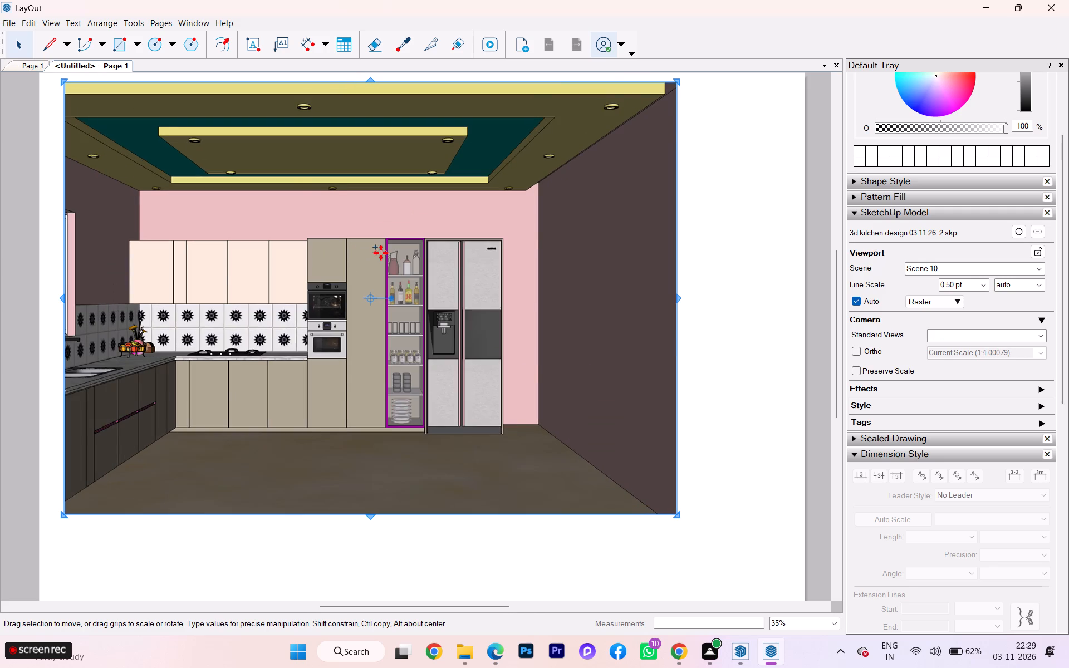
Move the full-size kitchen viewport up to near the page's top edge and slightly toward its left side.
{"action": "left_click_drag", "start_coordinate": [430, 274], "coordinate": [386, 225]}
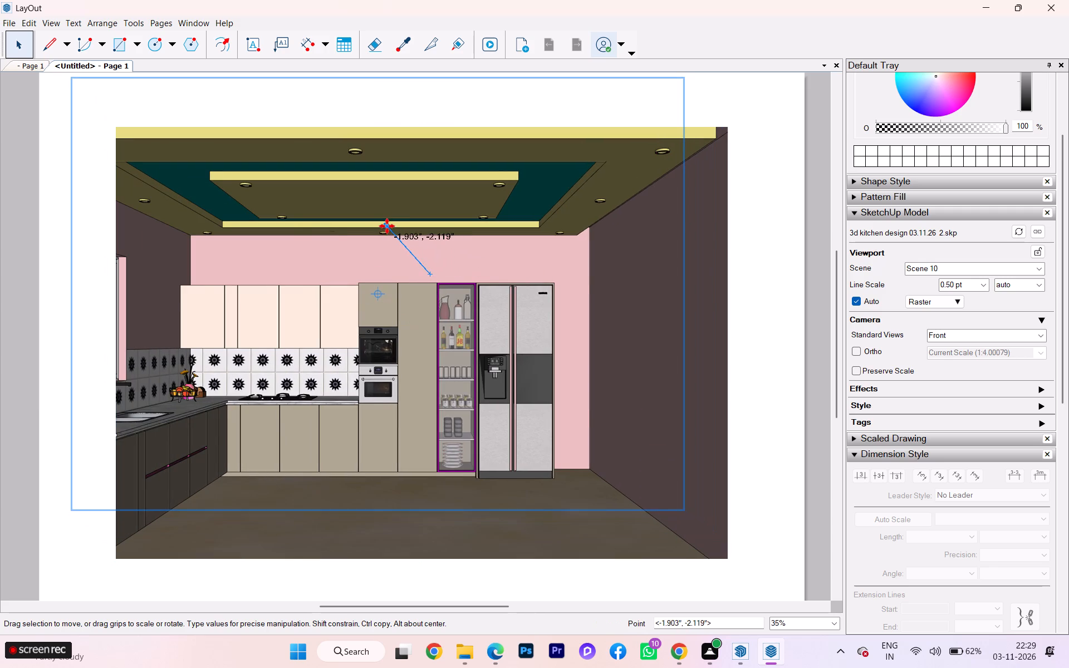
{"action": "left_click_drag", "start_coordinate": [386, 225], "coordinate": [381, 225]}
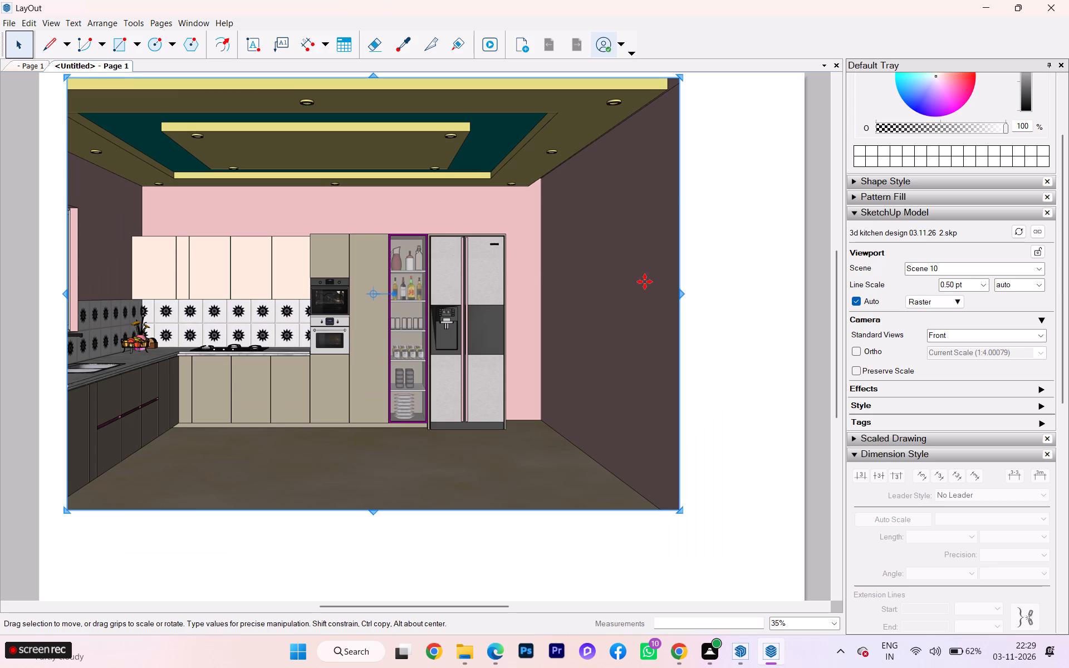
{"action": "left_click_drag", "start_coordinate": [456, 293], "coordinate": [468, 293]}
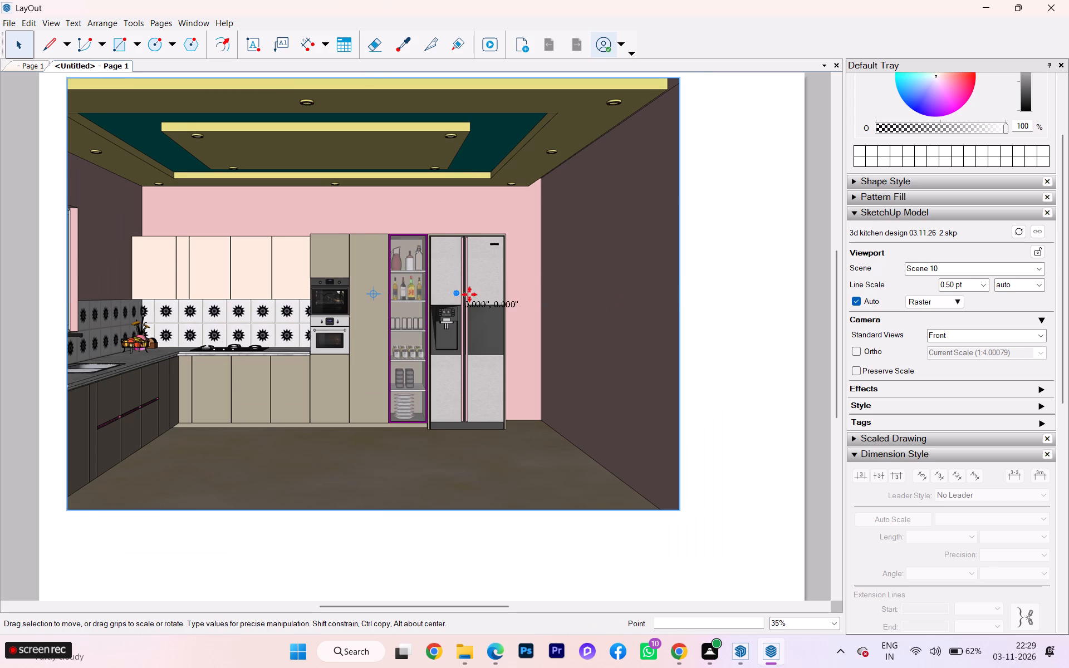
{"action": "left_click_drag", "start_coordinate": [468, 293], "coordinate": [480, 294]}
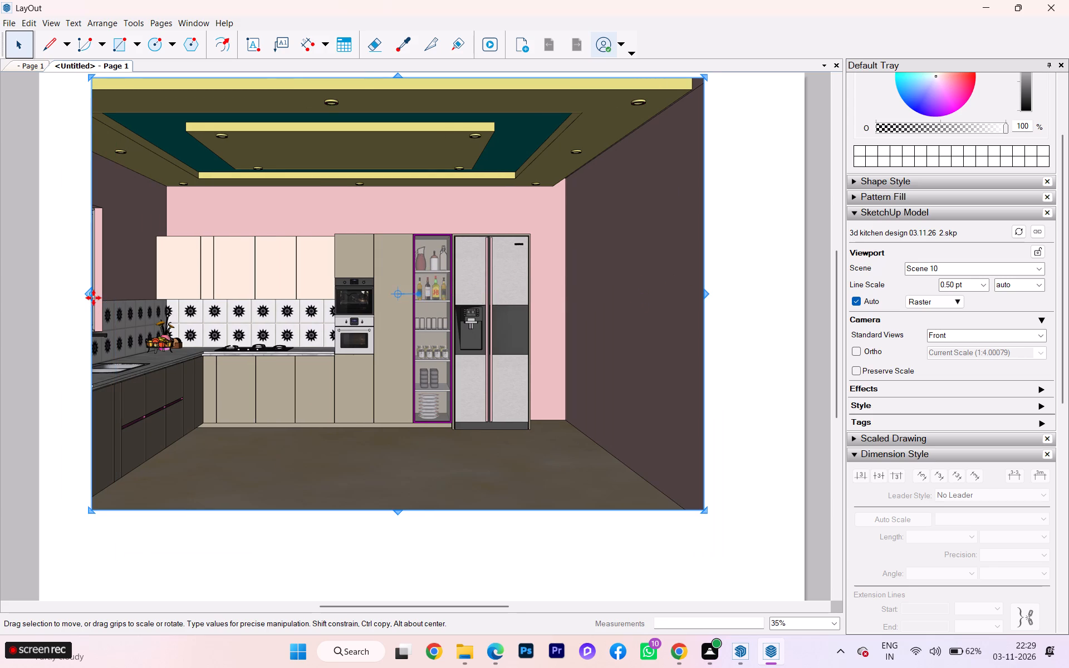
Widen the kitchen viewport at its left edge by a factor of about 1.044 and shift it right to centre it across the page.
{"action": "left_click_drag", "start_coordinate": [87, 294], "coordinate": [65, 293]}
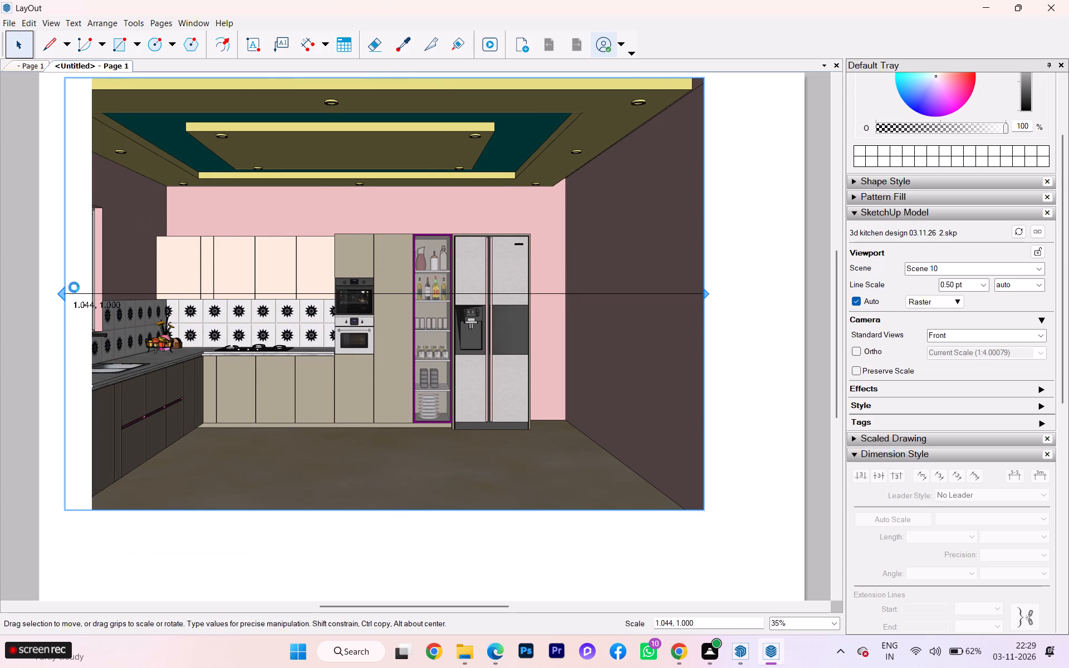
{"action": "left_click_drag", "start_coordinate": [288, 329], "coordinate": [316, 323]}
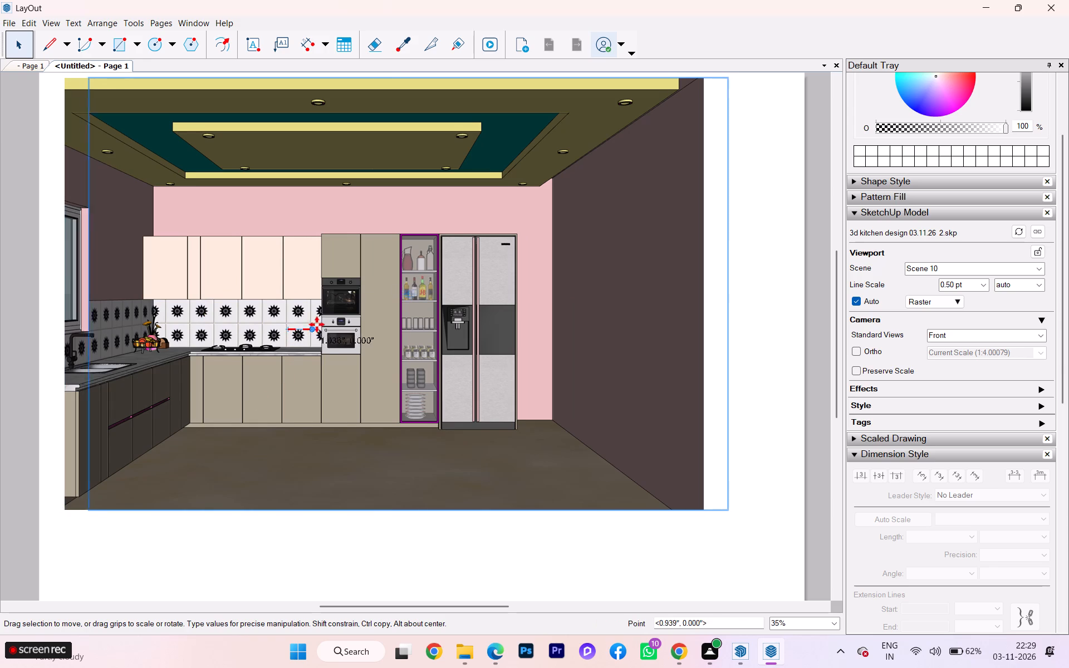
{"action": "left_click_drag", "start_coordinate": [316, 323], "coordinate": [317, 323]}
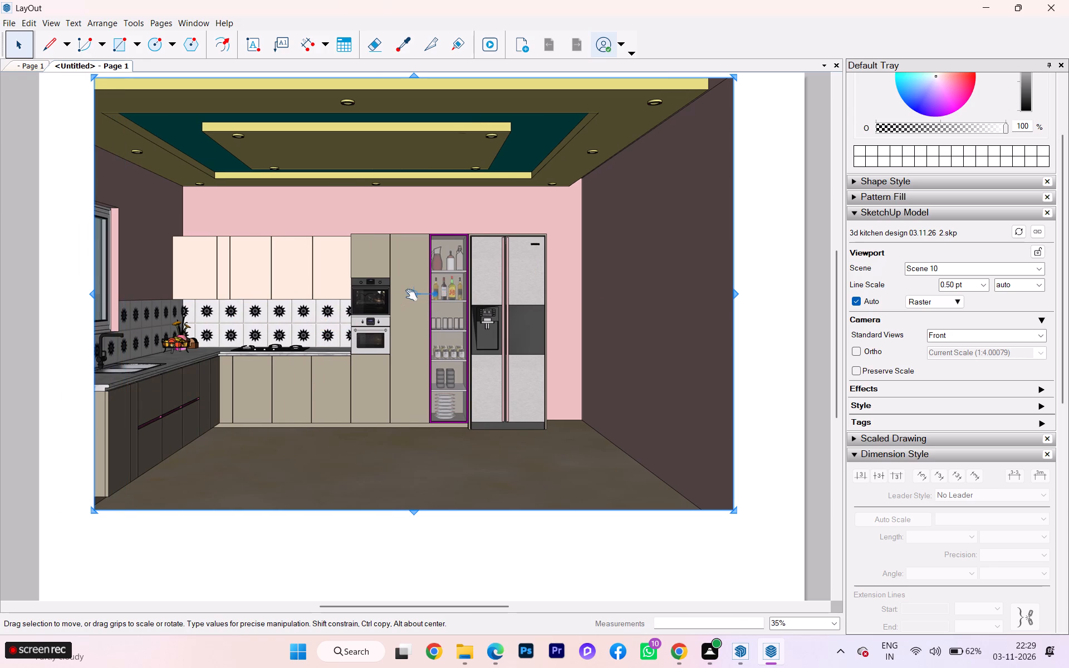
{"action": "left_click", "coordinate": [410, 294]}
Choose the rendering mode for the kitchen viewport.
{"action": "left_click", "coordinate": [926, 297]}
{"action": "left_click", "coordinate": [928, 311]}
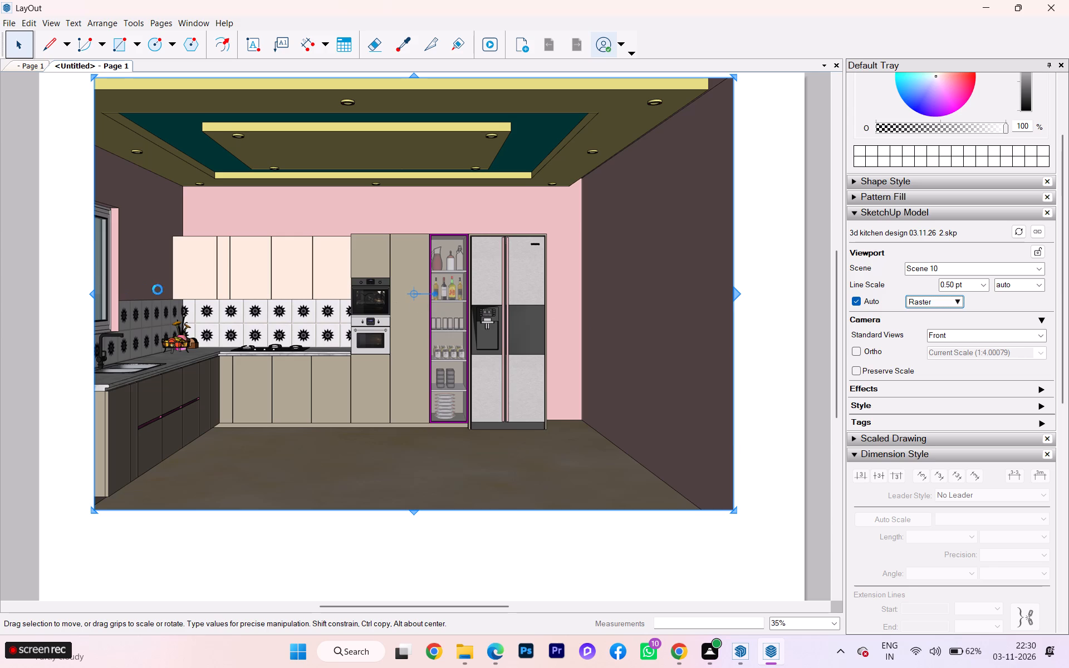
{"action": "scroll", "coordinate": [264, 372], "scroll_direction": "down", "scroll_amount": 2}
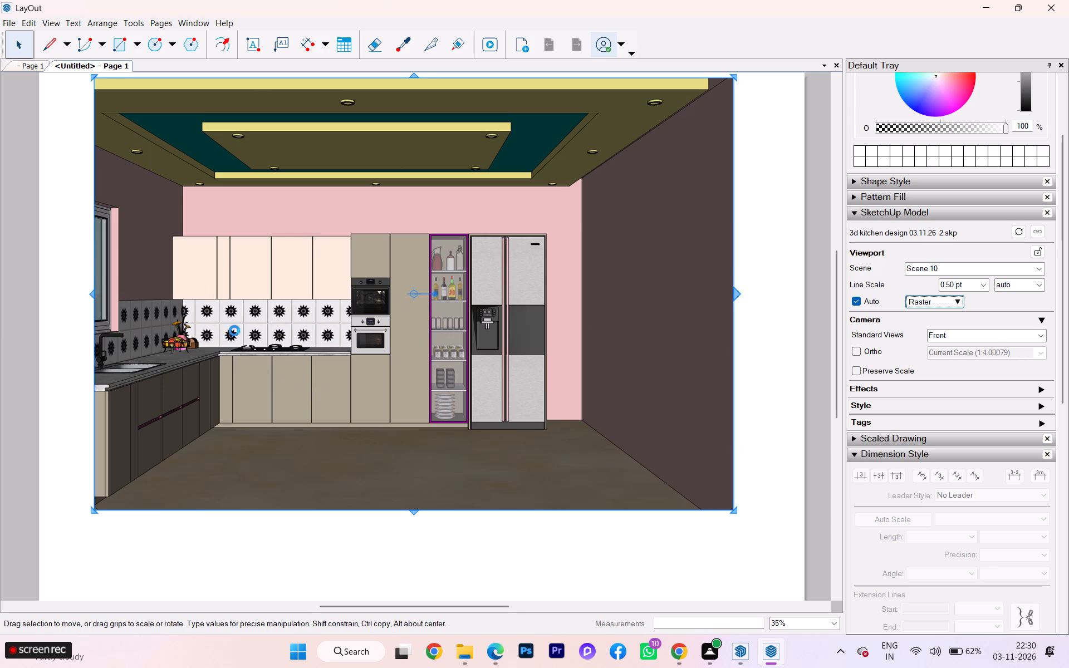
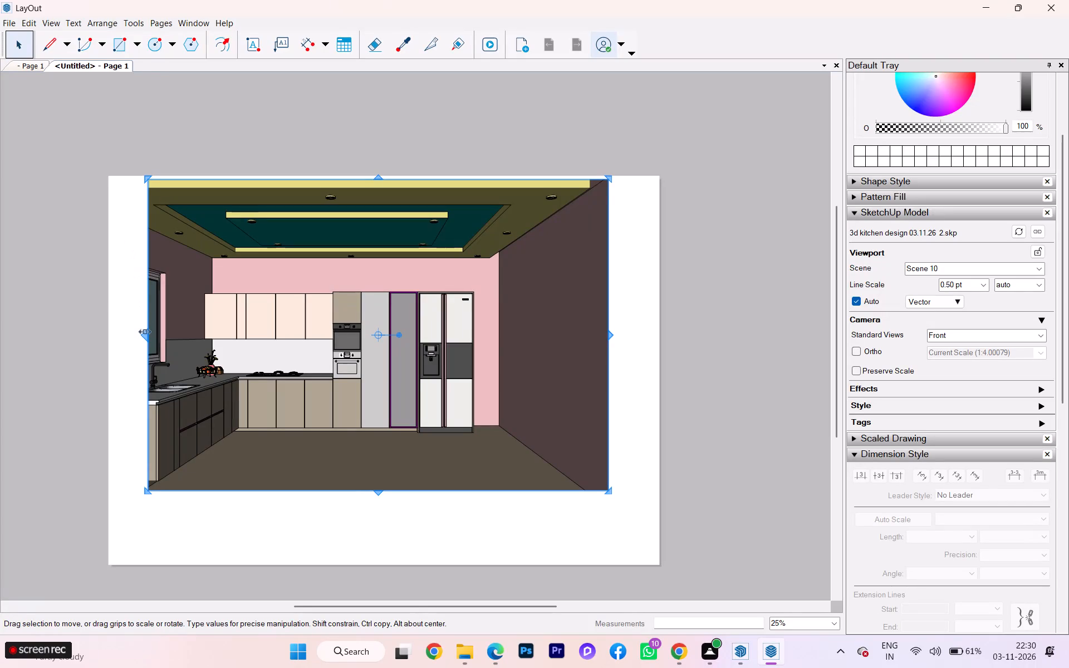
Widen the kitchen viewport at its left edge and shift it to sit just inside the page's left edge.
{"action": "left_click_drag", "start_coordinate": [144, 335], "coordinate": [122, 335]}
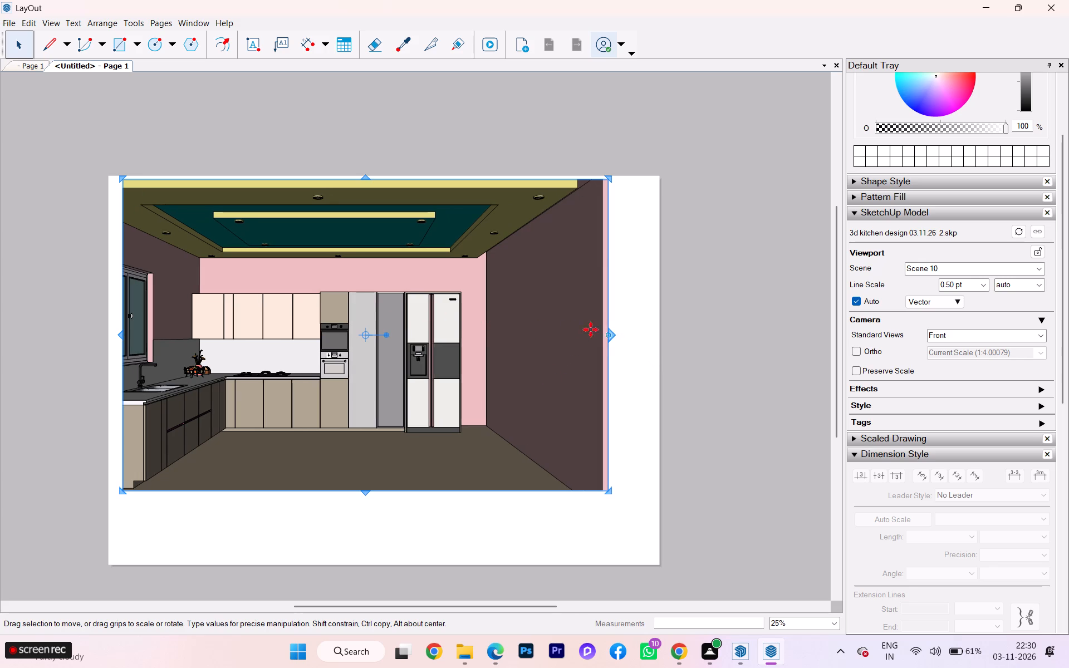
{"action": "left_click_drag", "start_coordinate": [418, 322], "coordinate": [435, 322]}
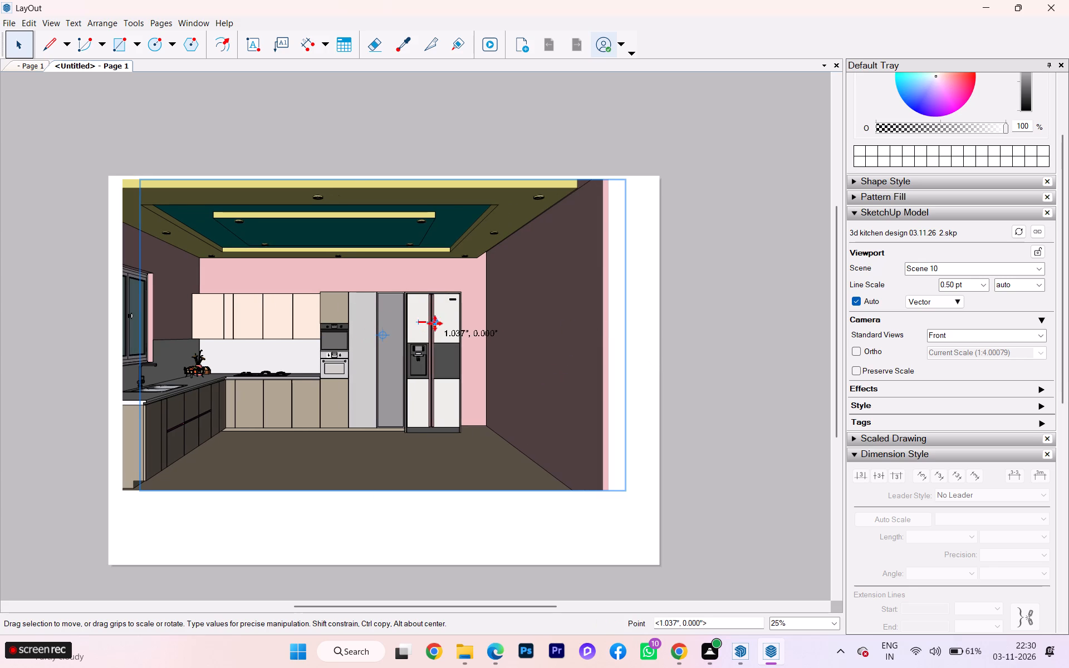
{"action": "left_click_drag", "start_coordinate": [409, 327], "coordinate": [384, 333]}
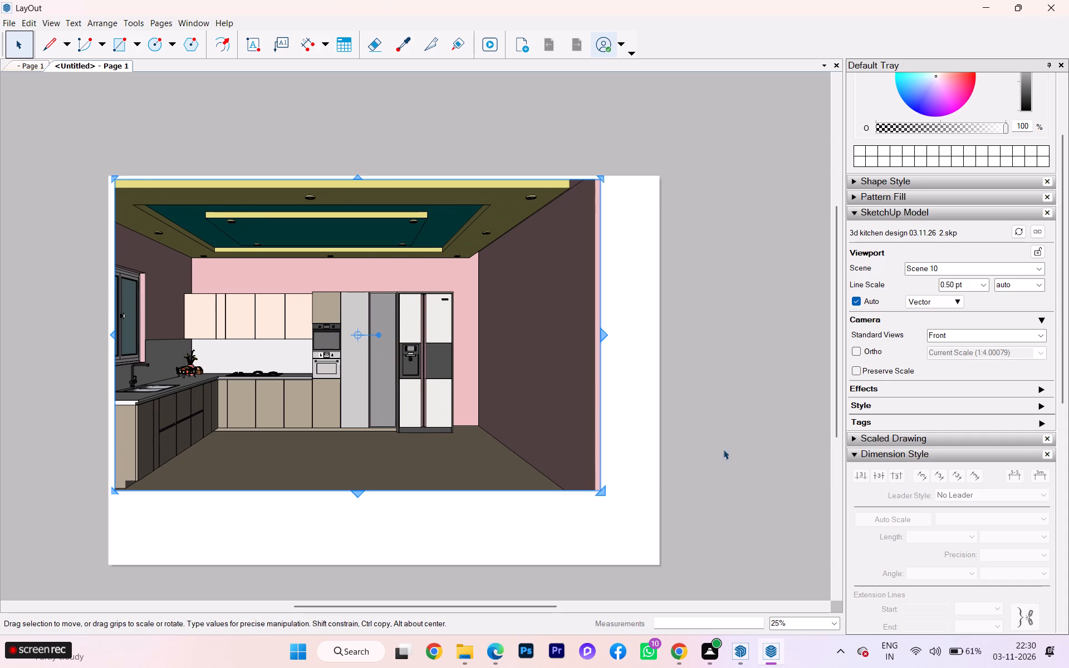
Look through the kitchen viewport's line scale, scene, scaled drawing and tag settings.
{"action": "left_click", "coordinate": [981, 283]}
{"action": "left_click", "coordinate": [981, 283]}
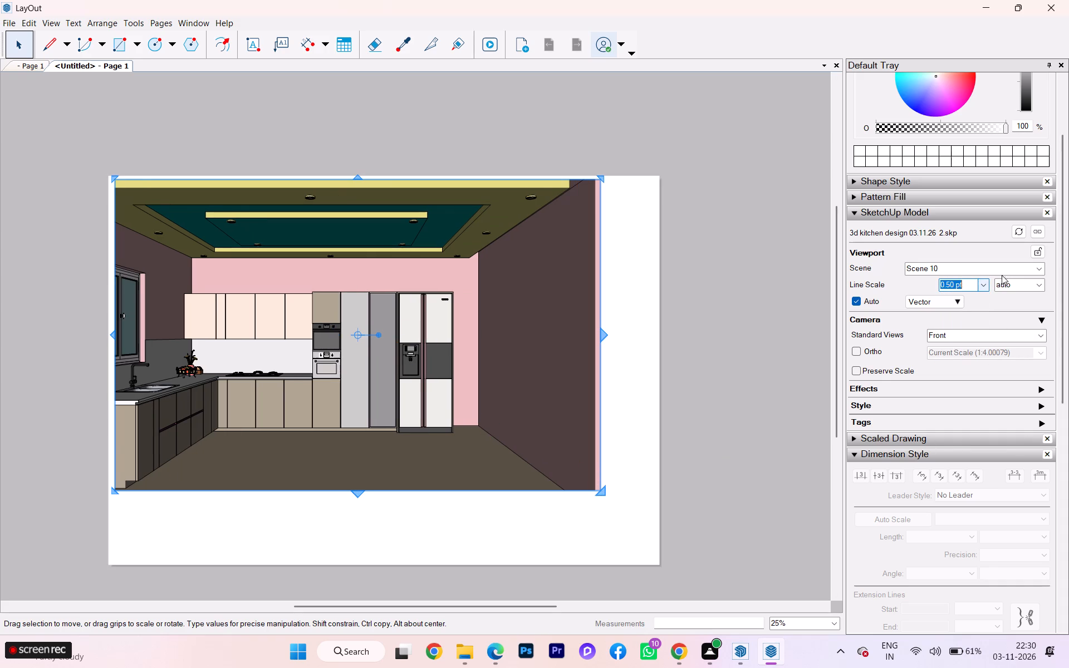
{"action": "left_click", "coordinate": [1037, 267]}
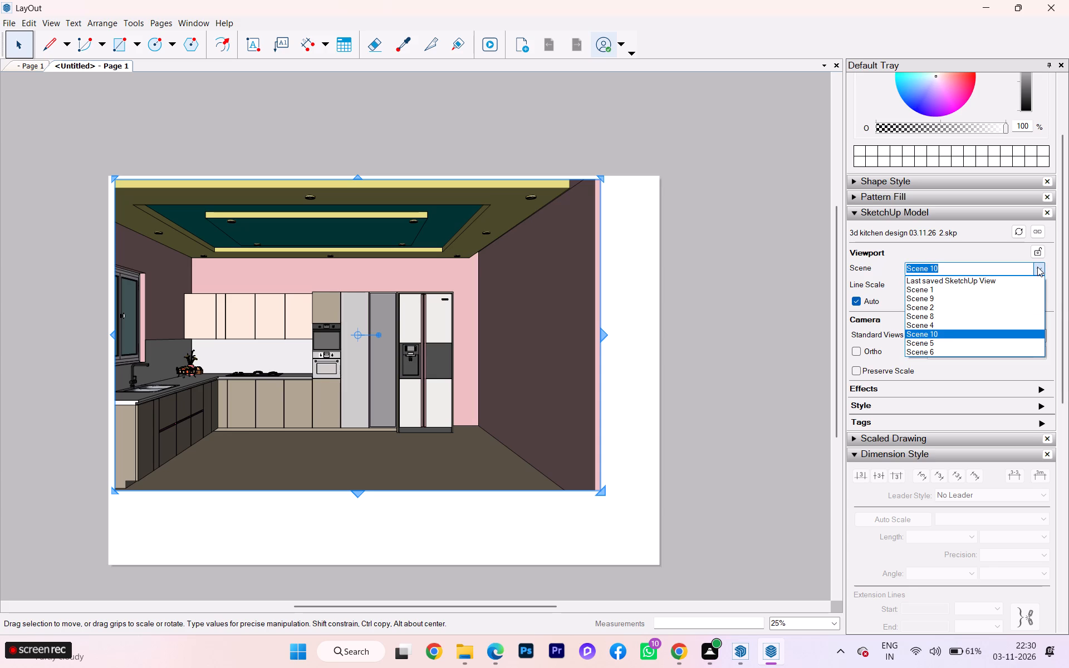
{"action": "left_click", "coordinate": [1037, 267]}
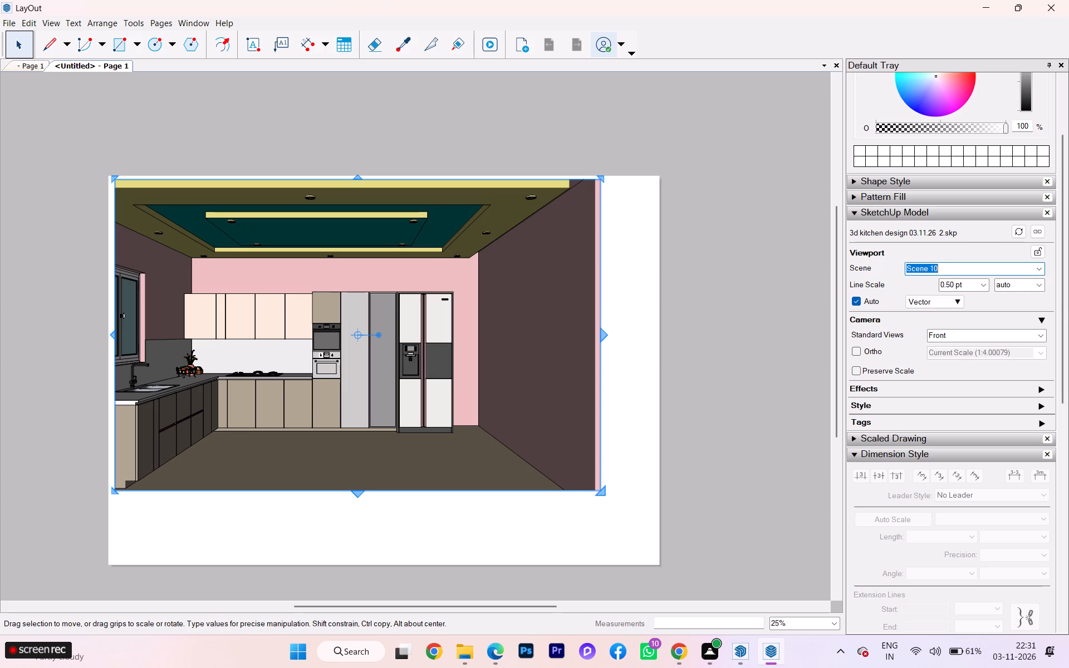
{"action": "scroll", "coordinate": [880, 356], "scroll_direction": "down", "scroll_amount": 1}
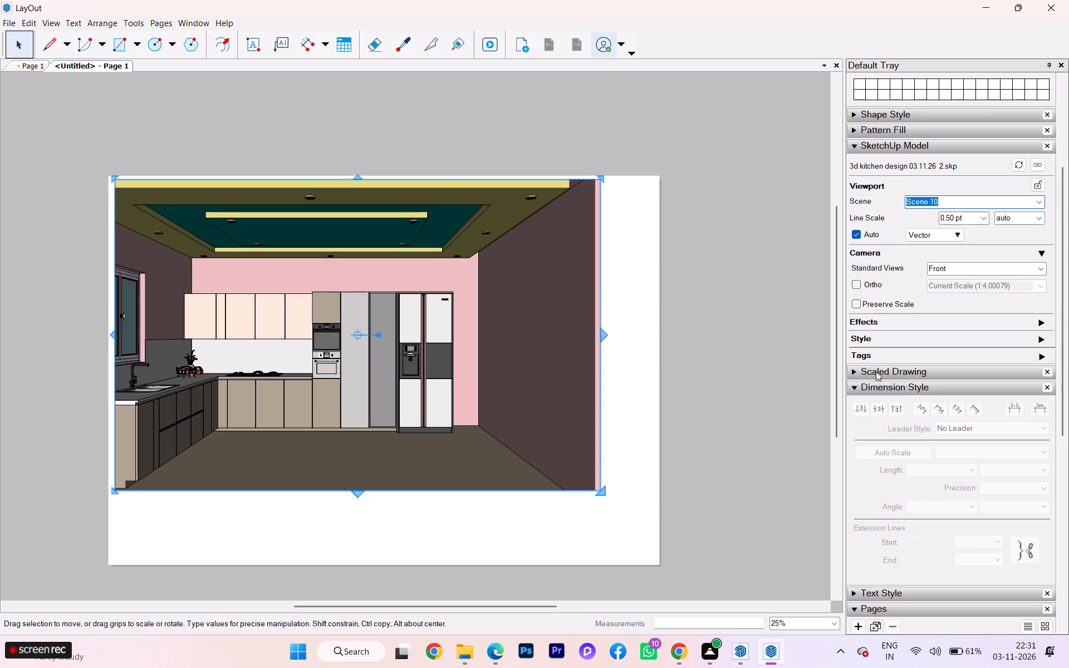
{"action": "left_click", "coordinate": [868, 367]}
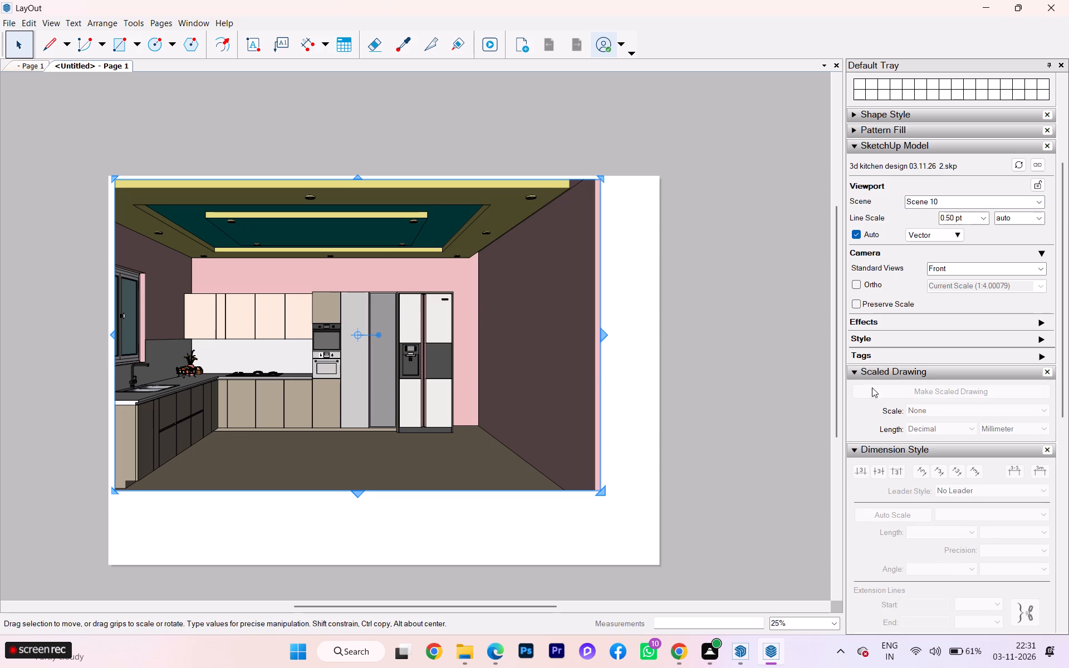
{"action": "left_click", "coordinate": [966, 389]}
{"action": "left_click", "coordinate": [949, 409]}
{"action": "left_click", "coordinate": [949, 427]}
{"action": "triple_click", "coordinate": [999, 428]}
{"action": "left_click", "coordinate": [910, 366]}
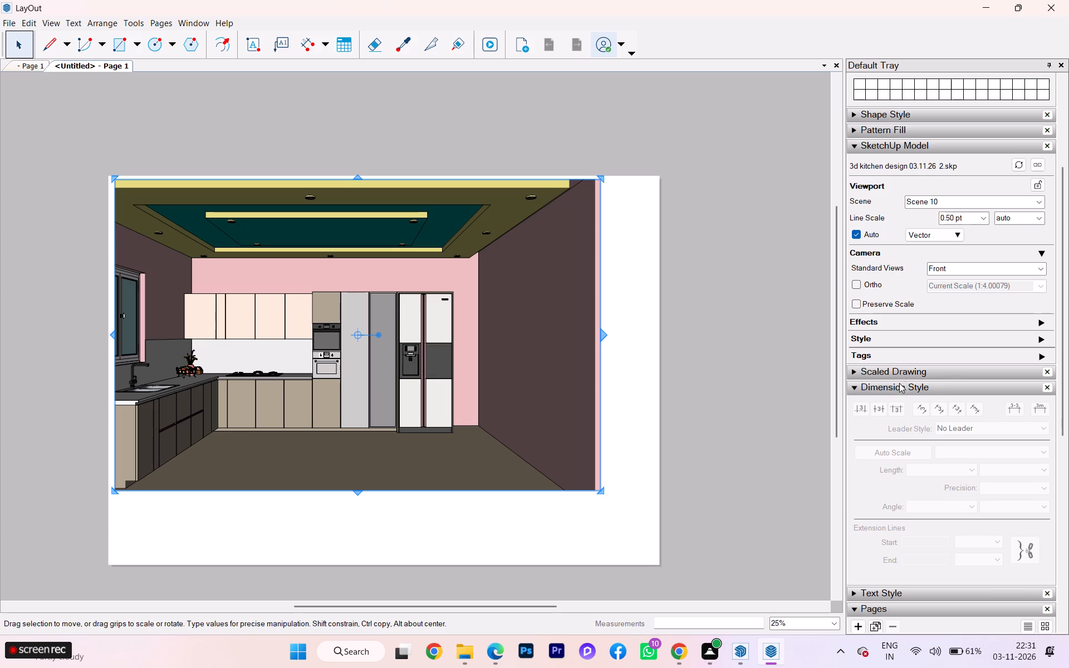
{"action": "left_click", "coordinate": [898, 385]}
{"action": "left_click", "coordinate": [889, 370]}
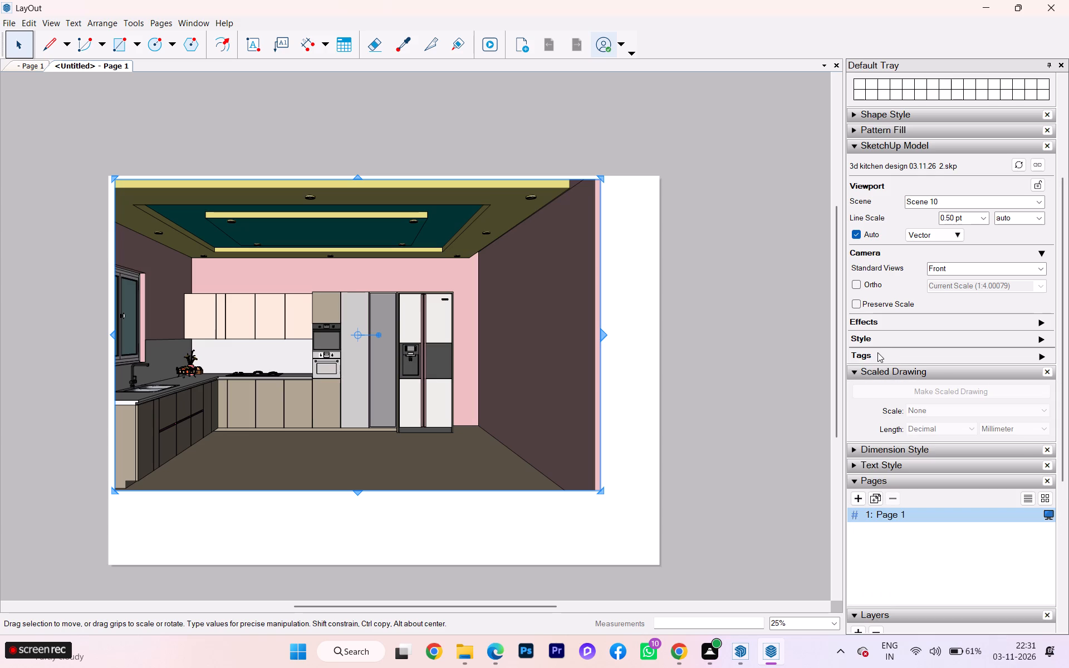
{"action": "left_click", "coordinate": [877, 352]}
{"action": "left_click", "coordinate": [875, 355]}
{"action": "left_click", "coordinate": [1041, 358]}
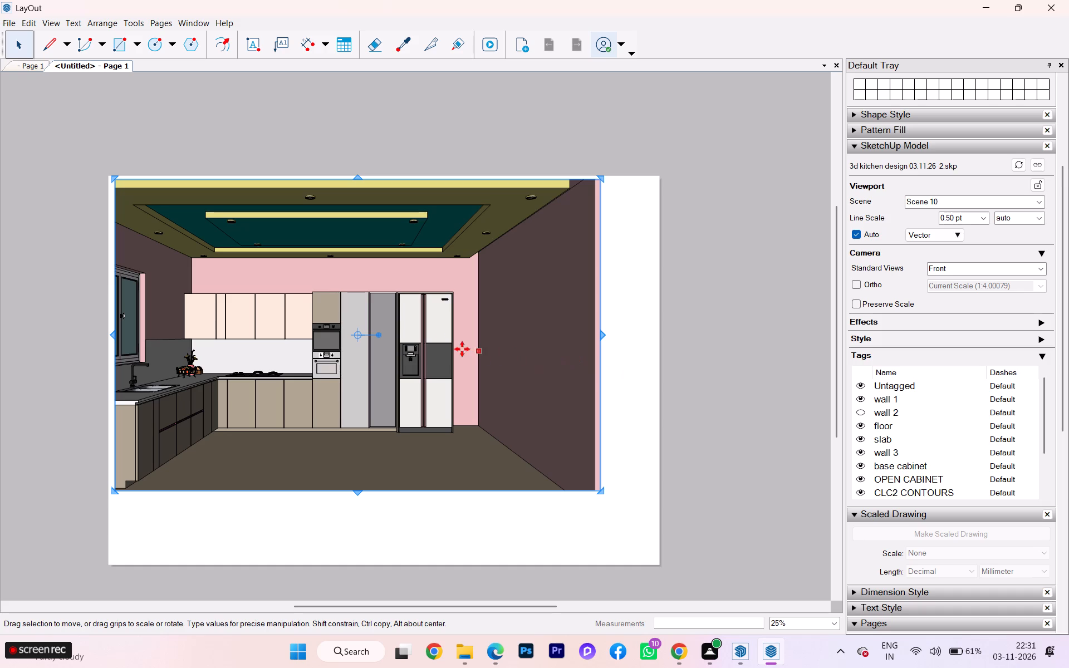
Shift the kitchen viewport horizontally so its left edge sits almost against the page's left edge.
{"action": "left_click_drag", "start_coordinate": [440, 343], "coordinate": [454, 343]}
{"action": "left_click_drag", "start_coordinate": [454, 343], "coordinate": [447, 342]}
{"action": "left_click", "coordinate": [443, 340]}
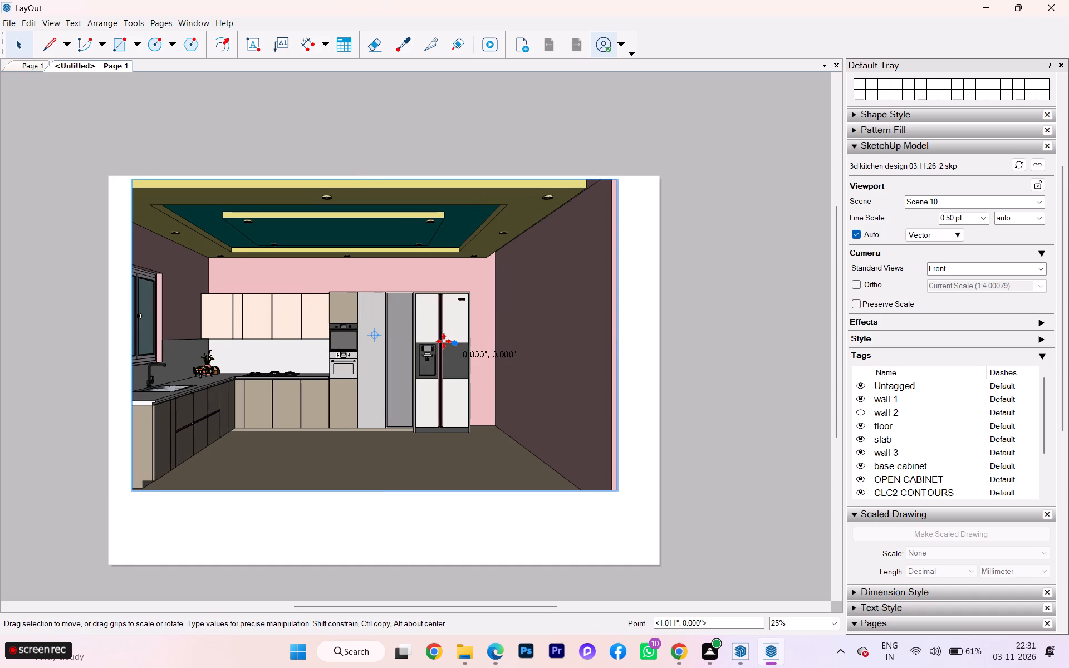
{"action": "left_click_drag", "start_coordinate": [416, 311], "coordinate": [396, 312]}
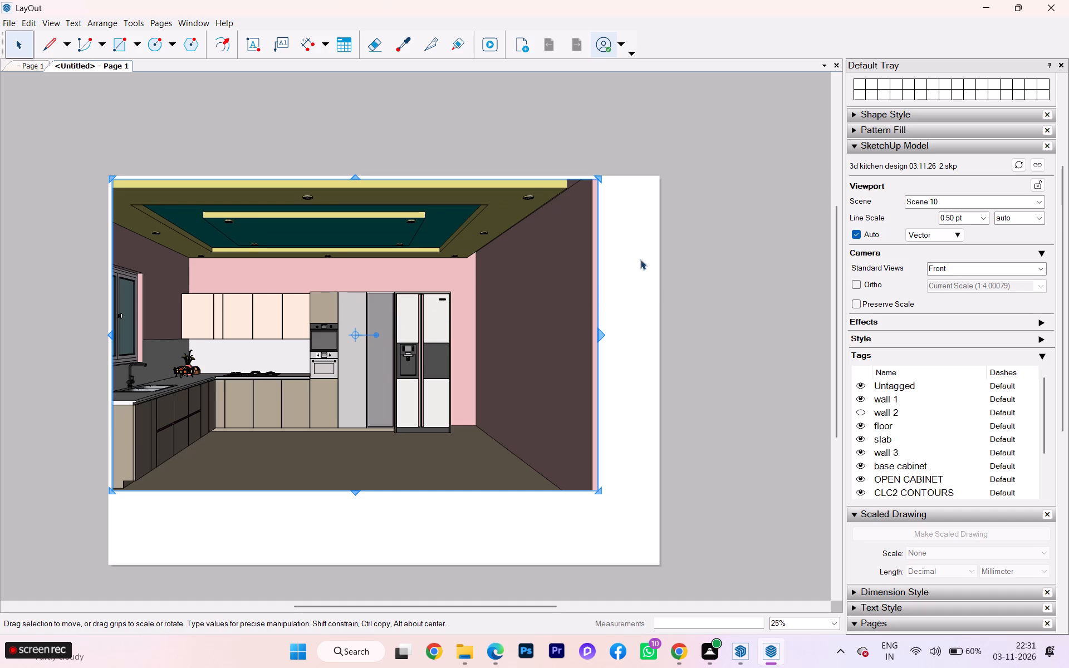
Switch the kitchen viewport's camera to orthographic projection.
{"action": "left_click", "coordinate": [858, 280]}
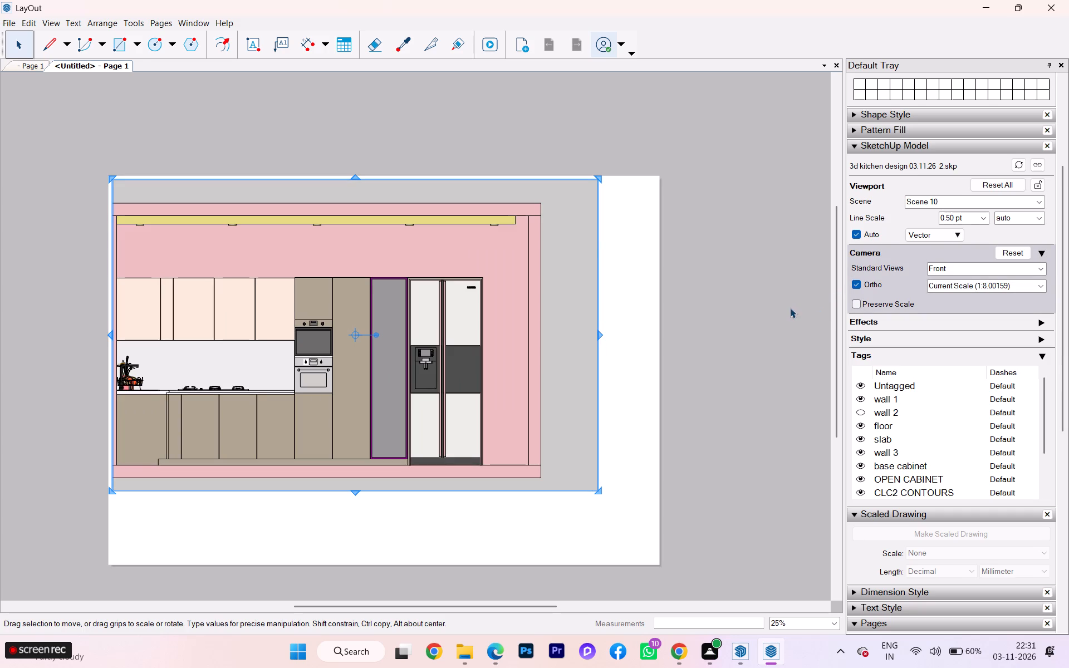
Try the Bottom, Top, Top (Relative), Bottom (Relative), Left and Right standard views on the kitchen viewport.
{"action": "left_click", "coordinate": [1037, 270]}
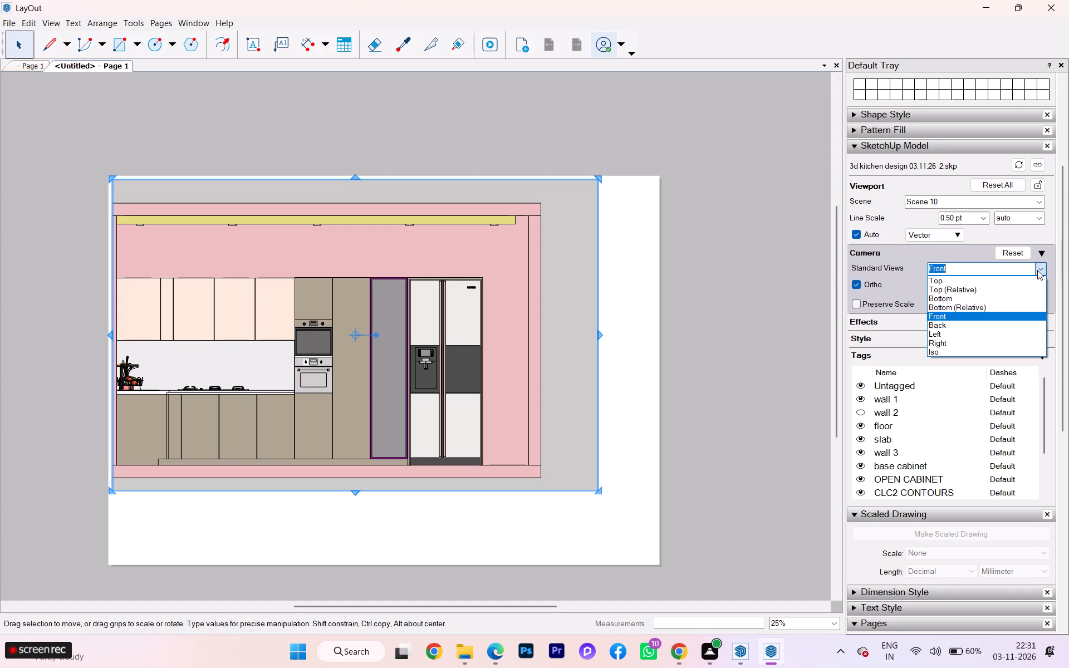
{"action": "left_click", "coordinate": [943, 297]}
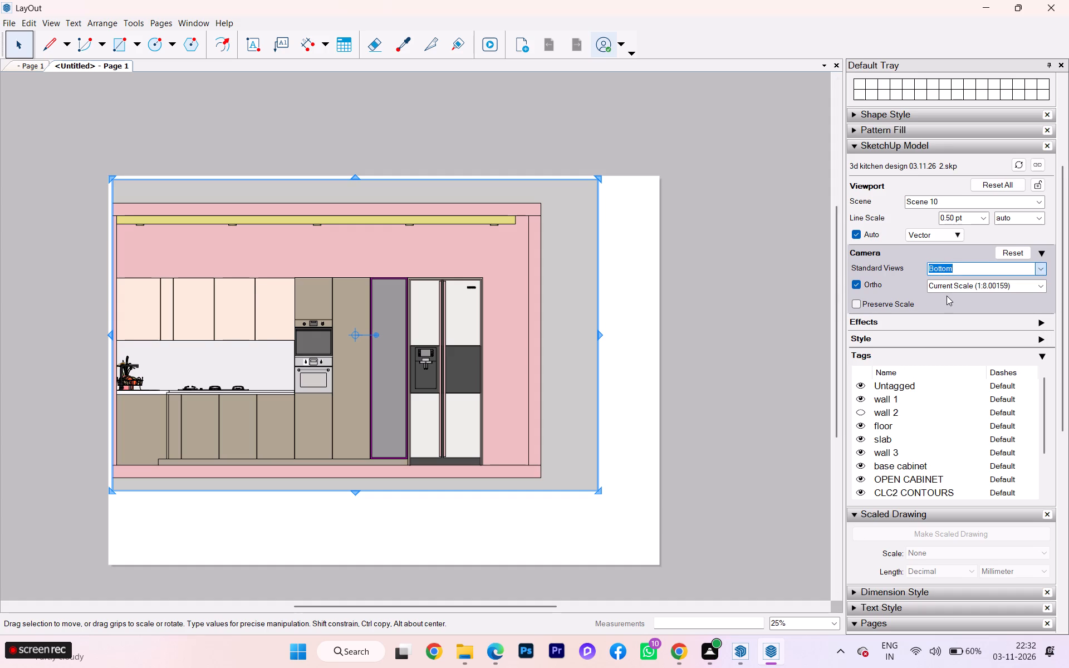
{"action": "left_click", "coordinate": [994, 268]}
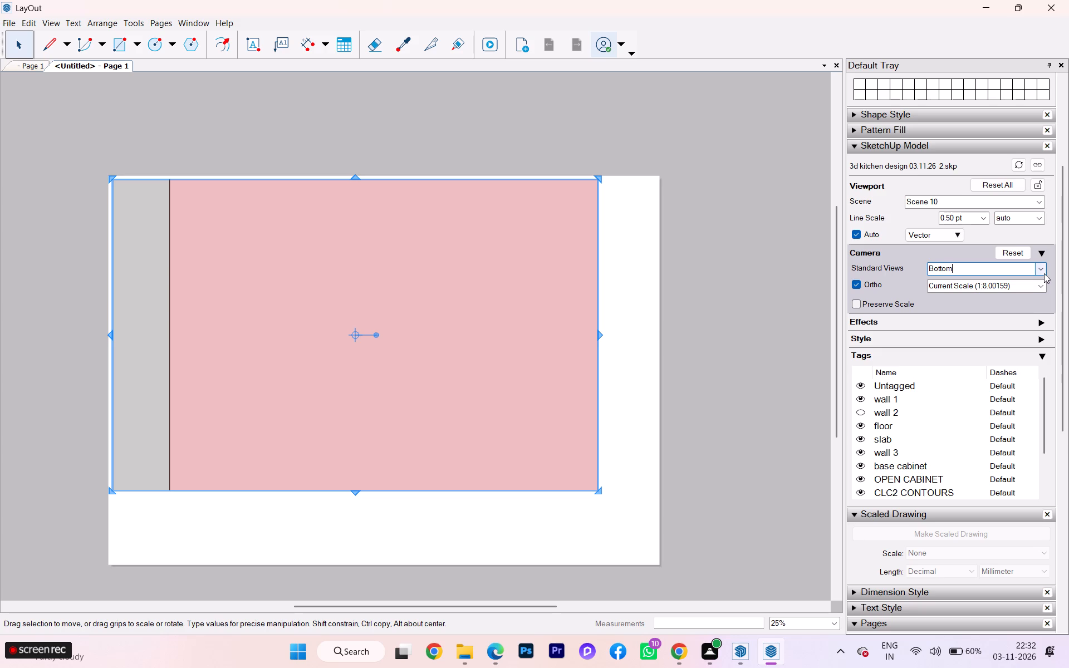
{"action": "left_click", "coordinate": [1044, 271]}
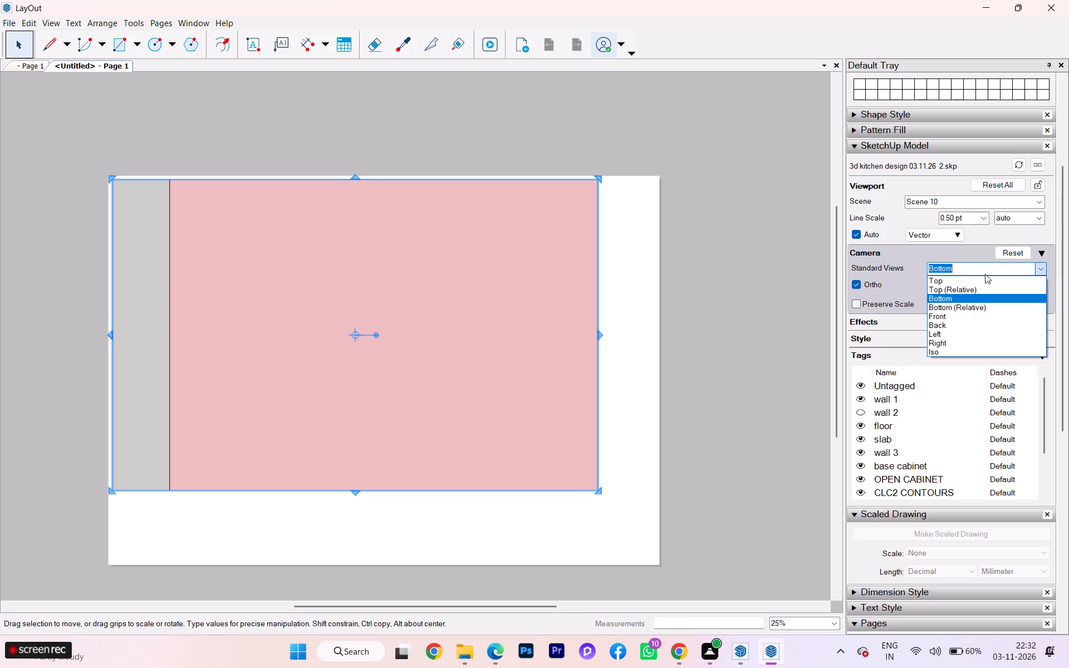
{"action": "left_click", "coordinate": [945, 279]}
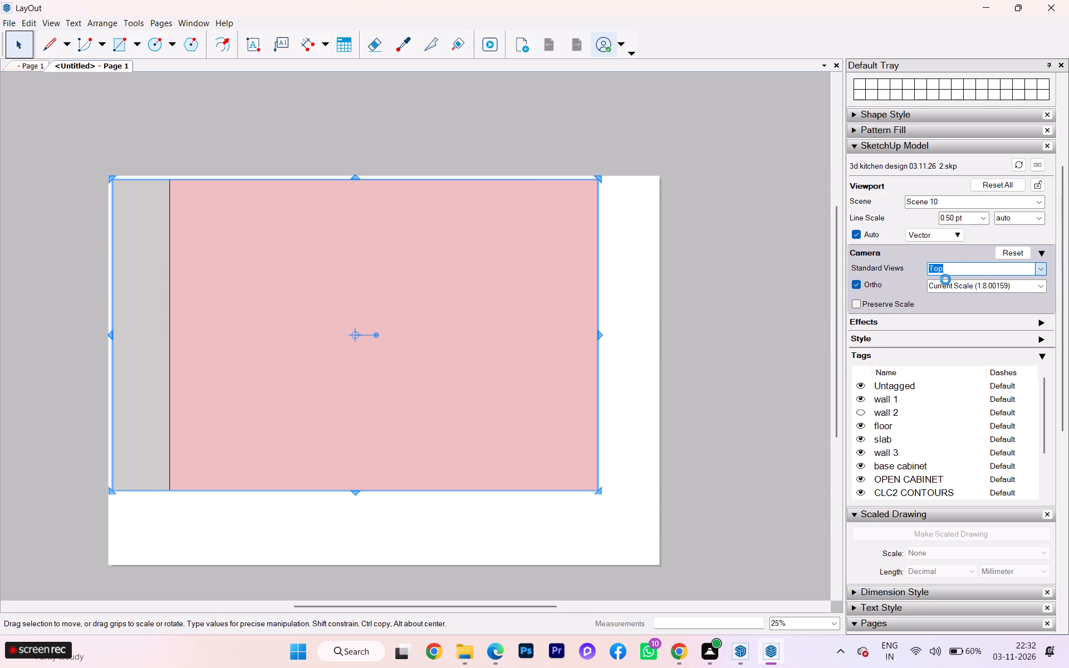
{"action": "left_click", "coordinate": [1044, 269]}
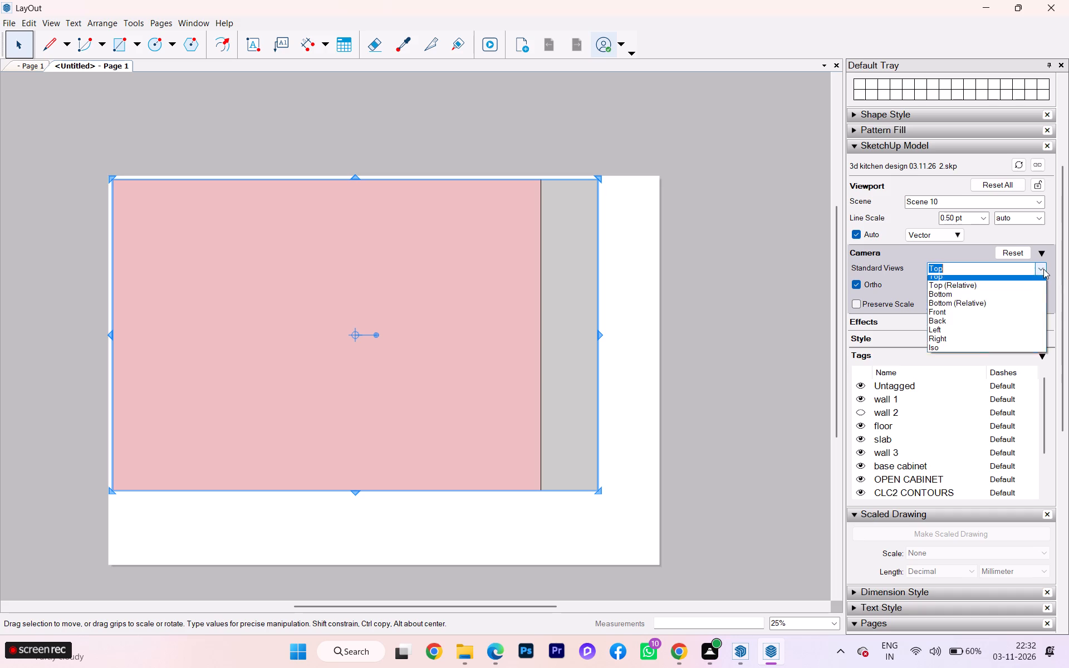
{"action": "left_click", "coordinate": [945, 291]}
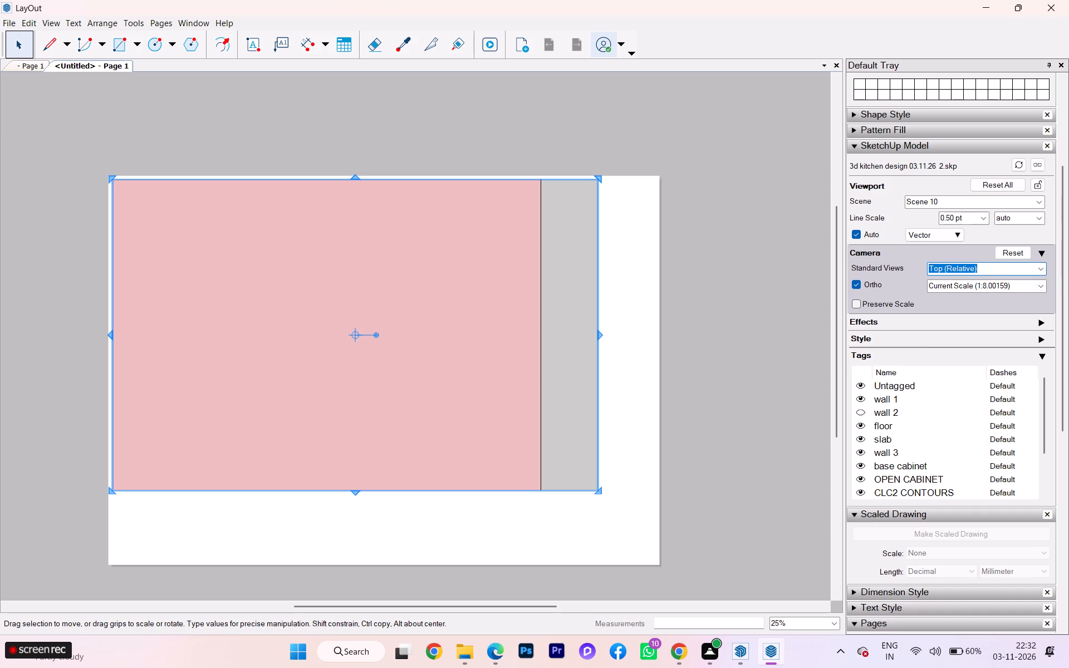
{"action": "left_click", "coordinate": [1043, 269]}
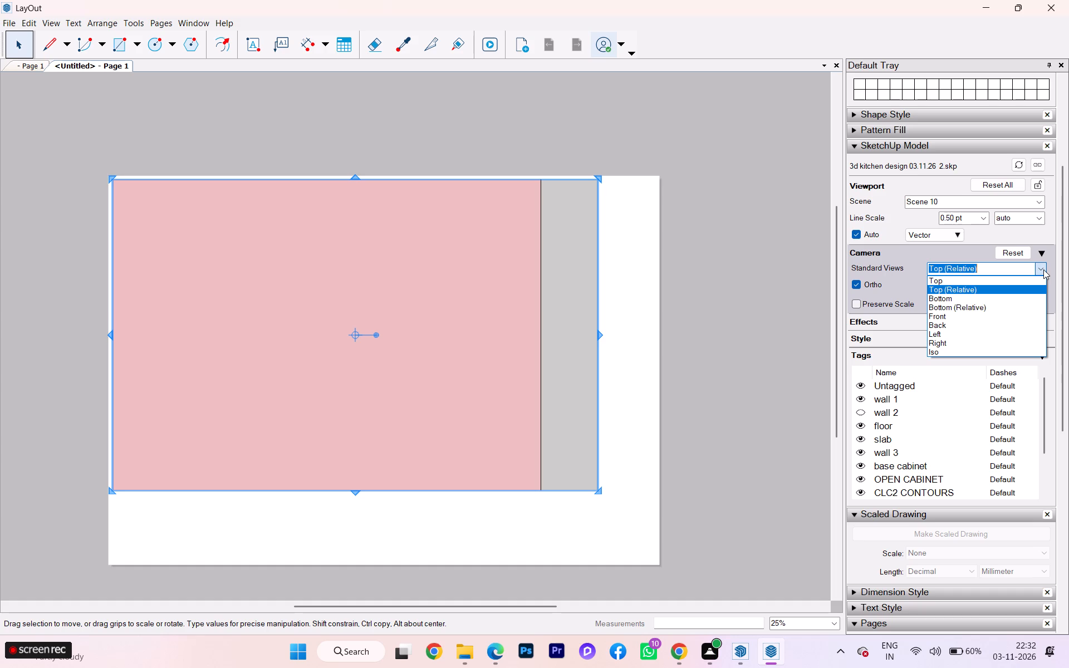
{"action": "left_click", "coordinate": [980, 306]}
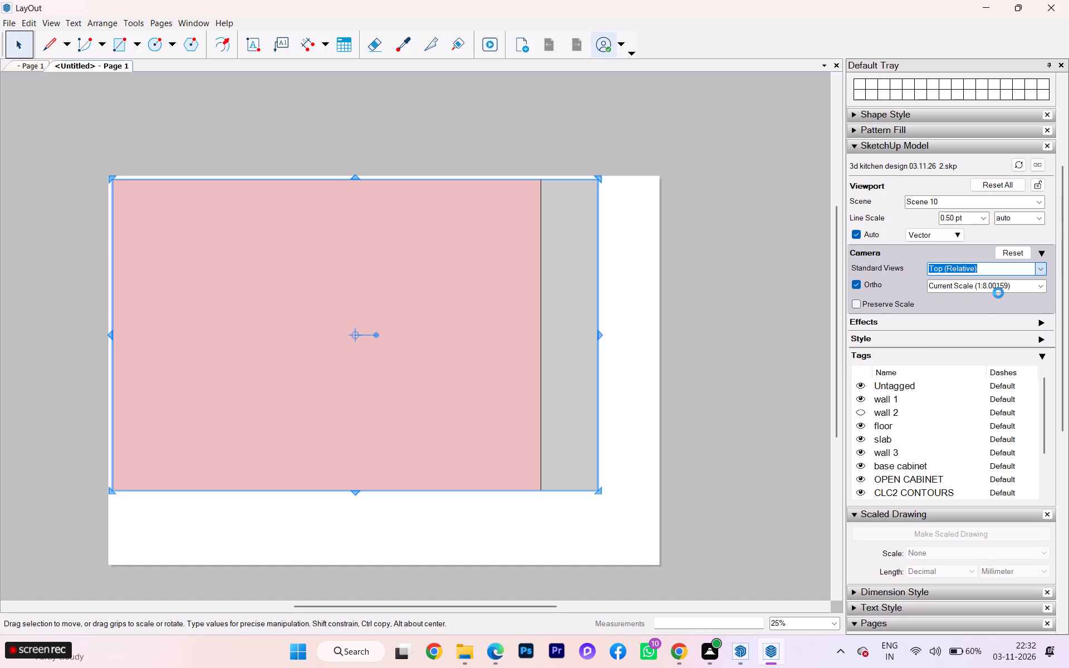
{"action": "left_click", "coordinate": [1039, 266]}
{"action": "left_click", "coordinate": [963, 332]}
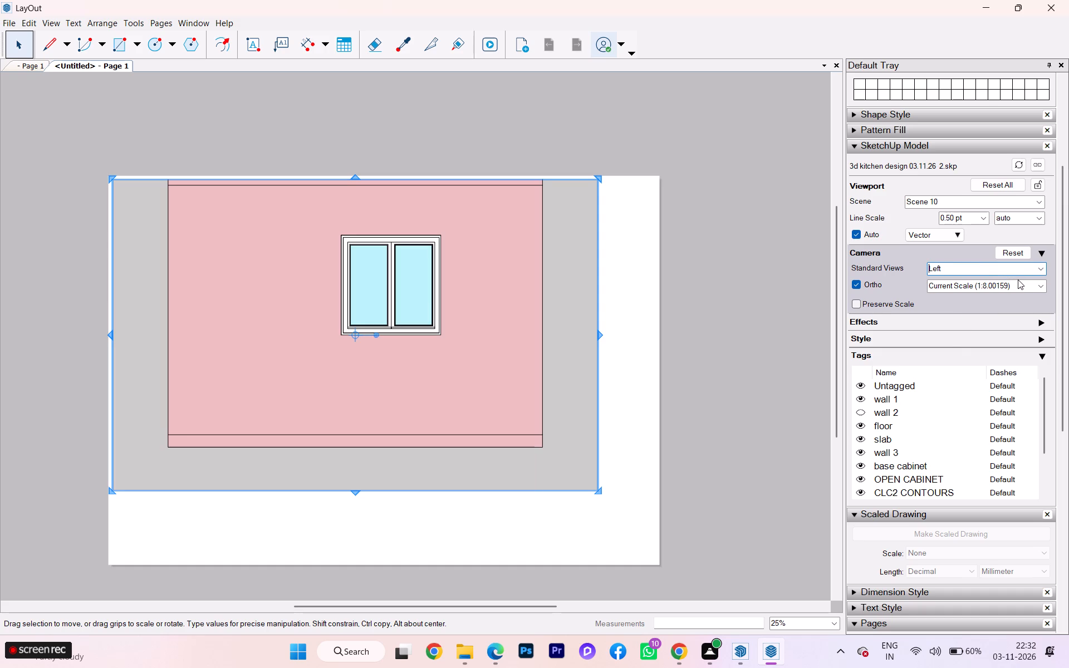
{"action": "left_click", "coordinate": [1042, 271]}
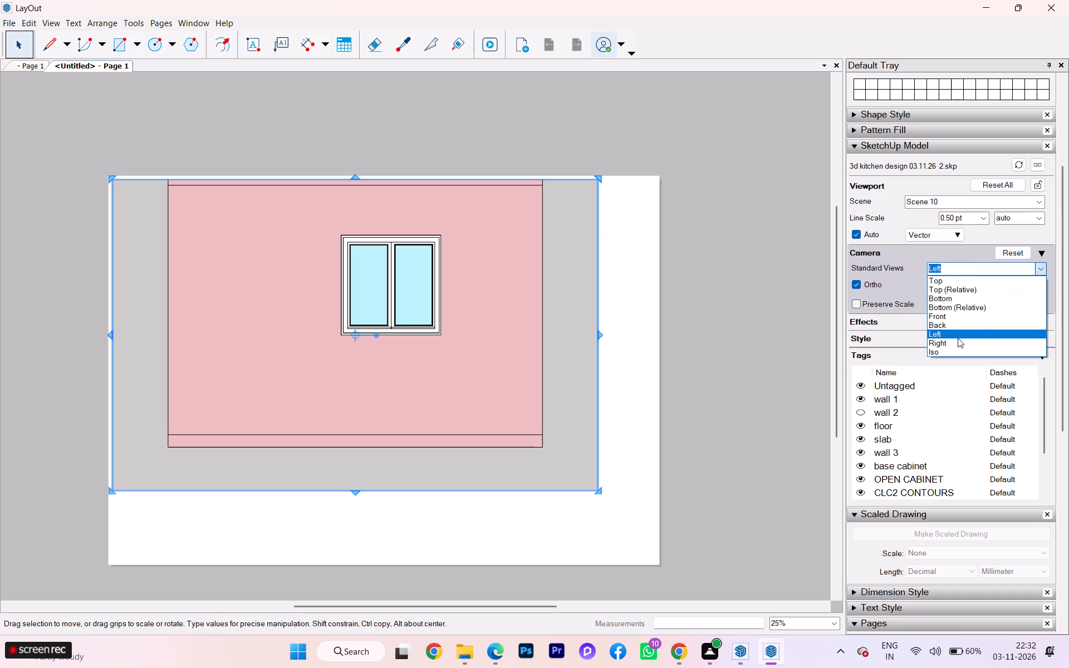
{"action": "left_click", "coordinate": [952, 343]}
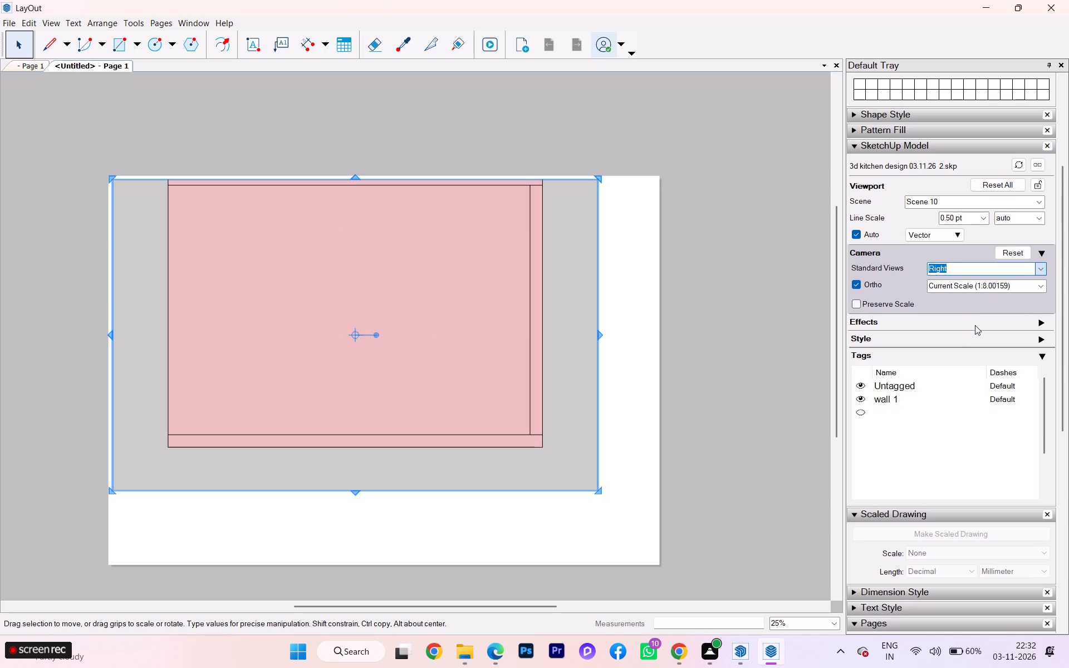
Set the kitchen viewport's standard view to Front.
{"action": "left_click", "coordinate": [1038, 269]}
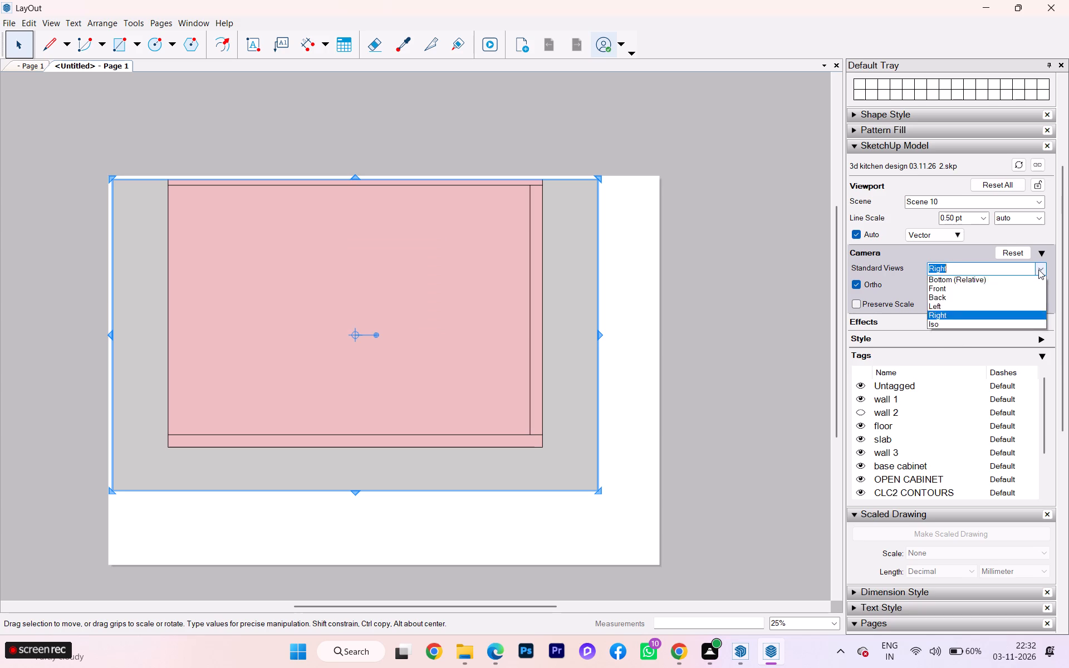
{"action": "left_click", "coordinate": [952, 315]}
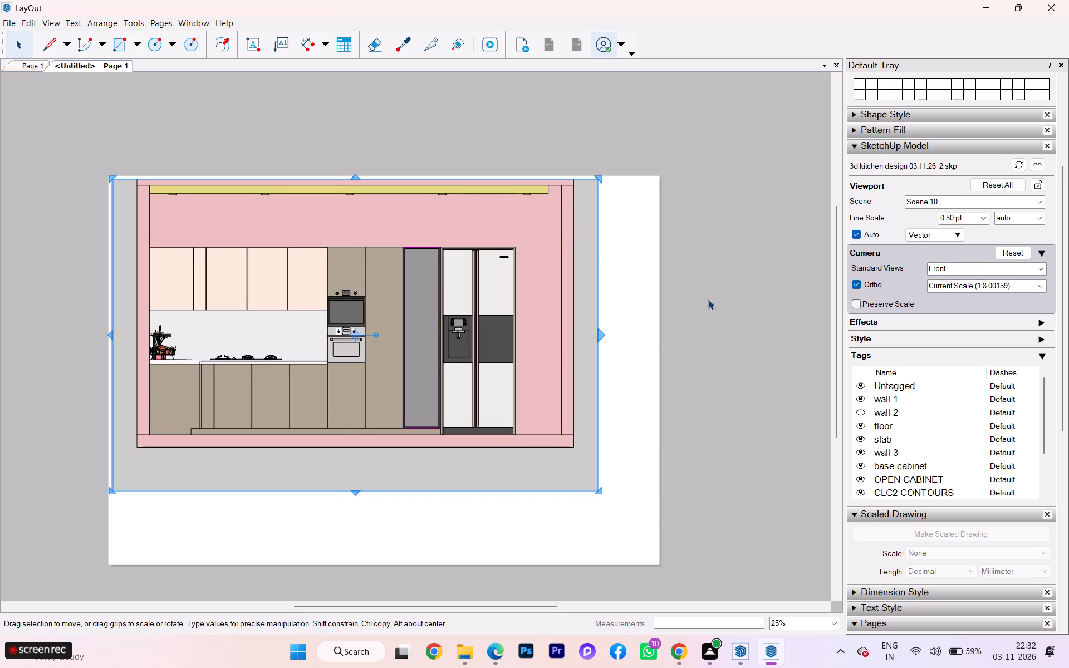
{"action": "left_click", "coordinate": [1043, 352]}
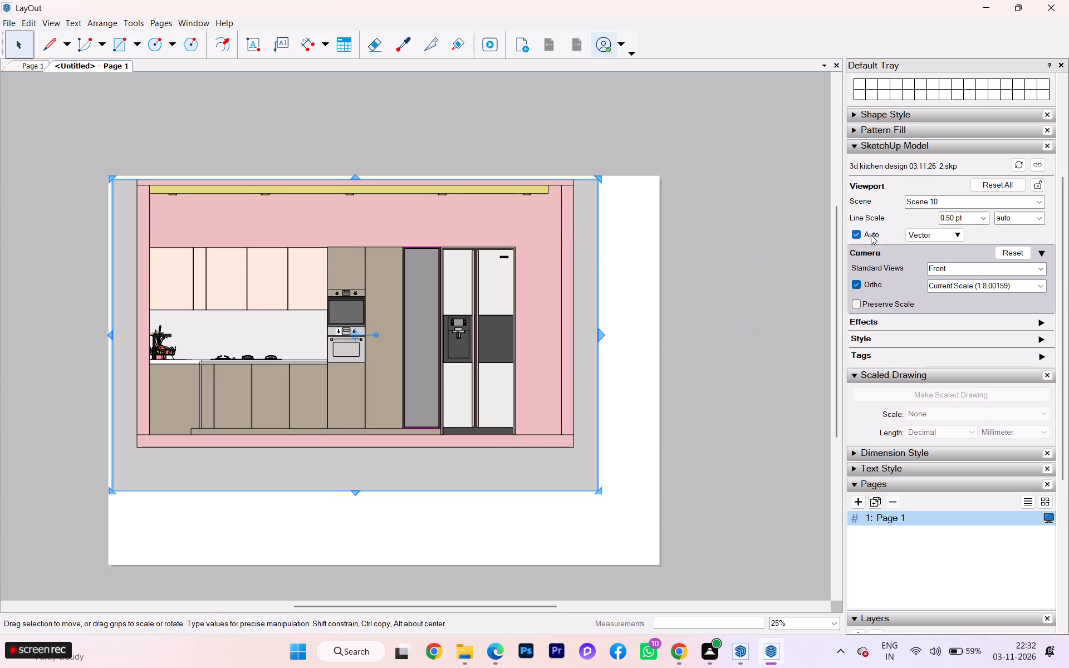
{"action": "left_click", "coordinate": [966, 207]}
Shorten the kitchen viewport from its bottom edge by a factor of about 0.793 and narrow it from its right edge around the elevation.
{"action": "left_click_drag", "start_coordinate": [360, 492], "coordinate": [367, 426]}
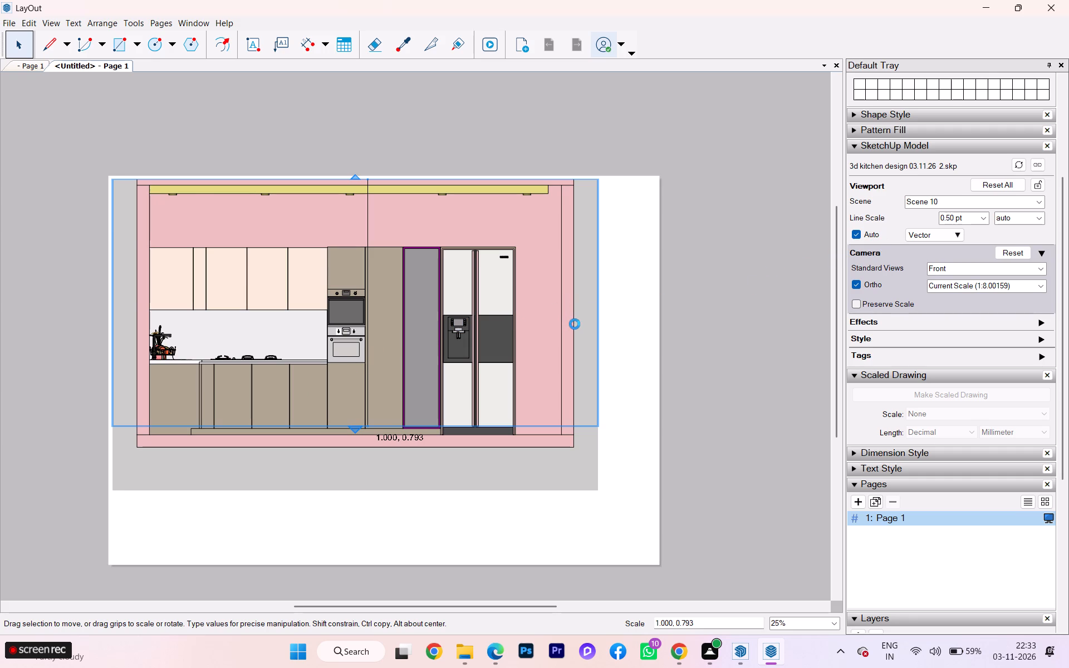
{"action": "scroll", "coordinate": [369, 324], "scroll_direction": "up", "scroll_amount": 1}
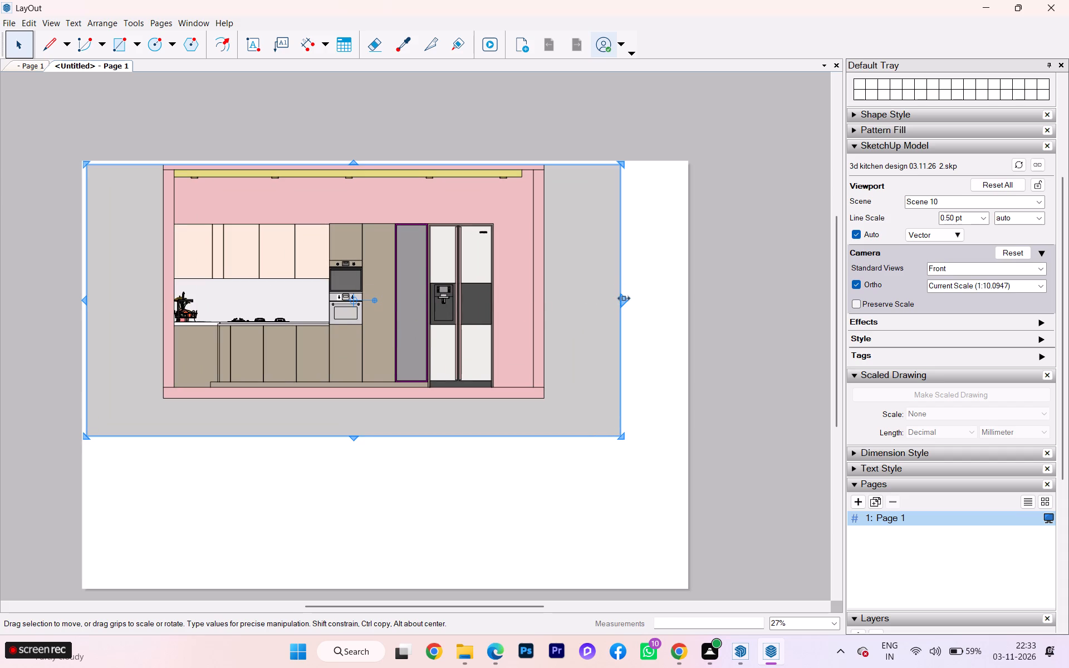
{"action": "left_click_drag", "start_coordinate": [623, 297], "coordinate": [531, 306]}
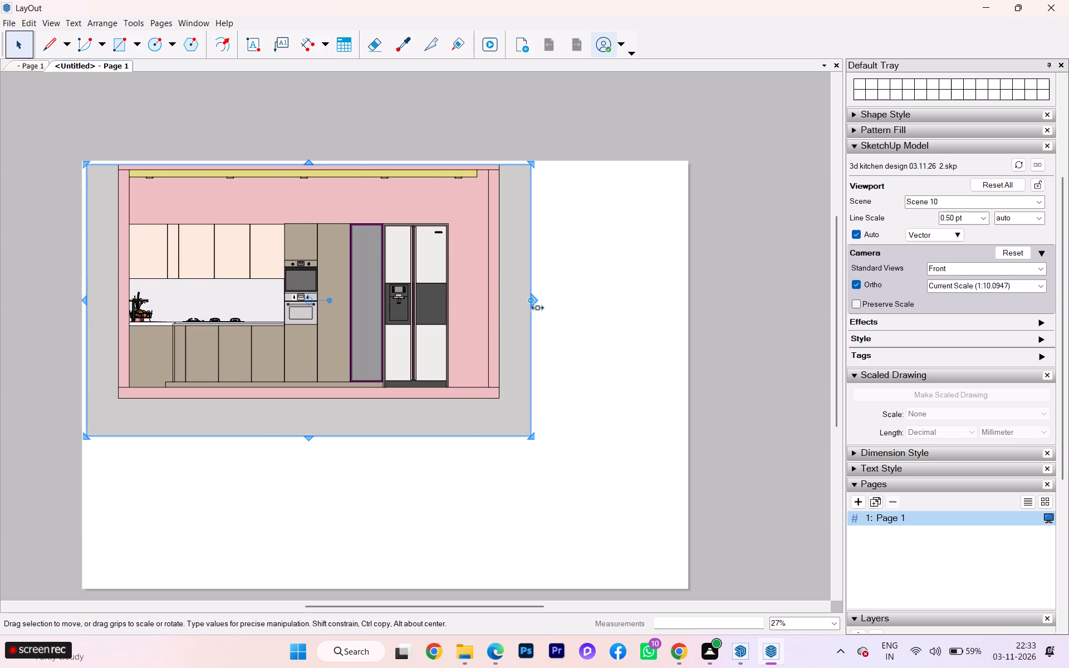
Narrow the kitchen viewport from its right edge by a factor of about 0.853, and trim its bottom and right edges closer around the elevation.
{"action": "left_click_drag", "start_coordinate": [533, 300], "coordinate": [465, 298]}
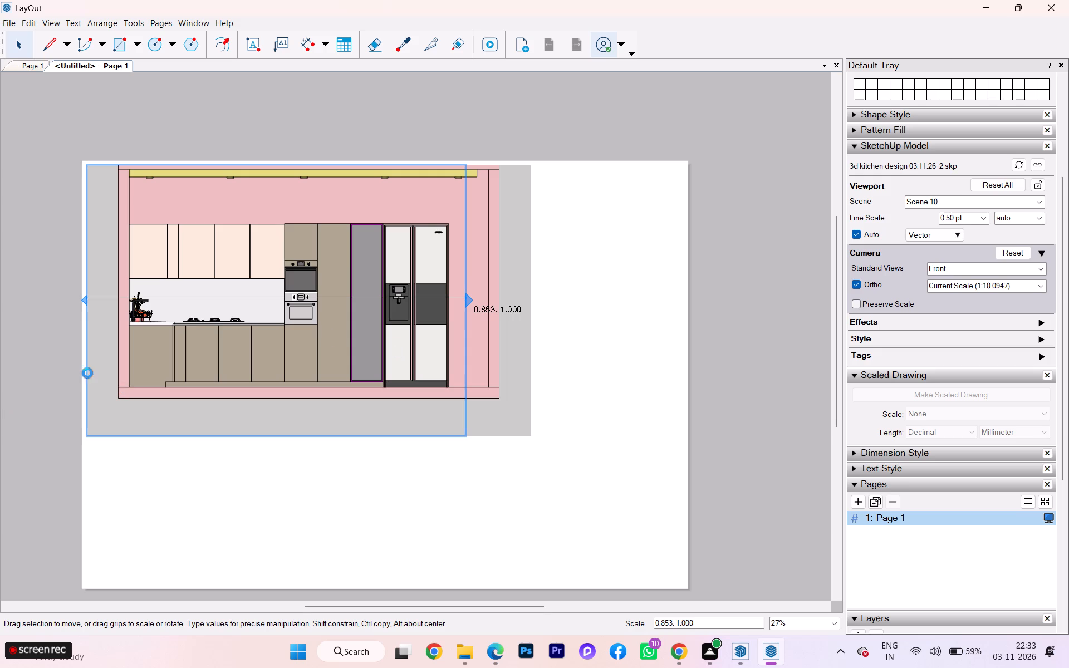
{"action": "scroll", "coordinate": [572, 294], "scroll_direction": "up", "scroll_amount": 1}
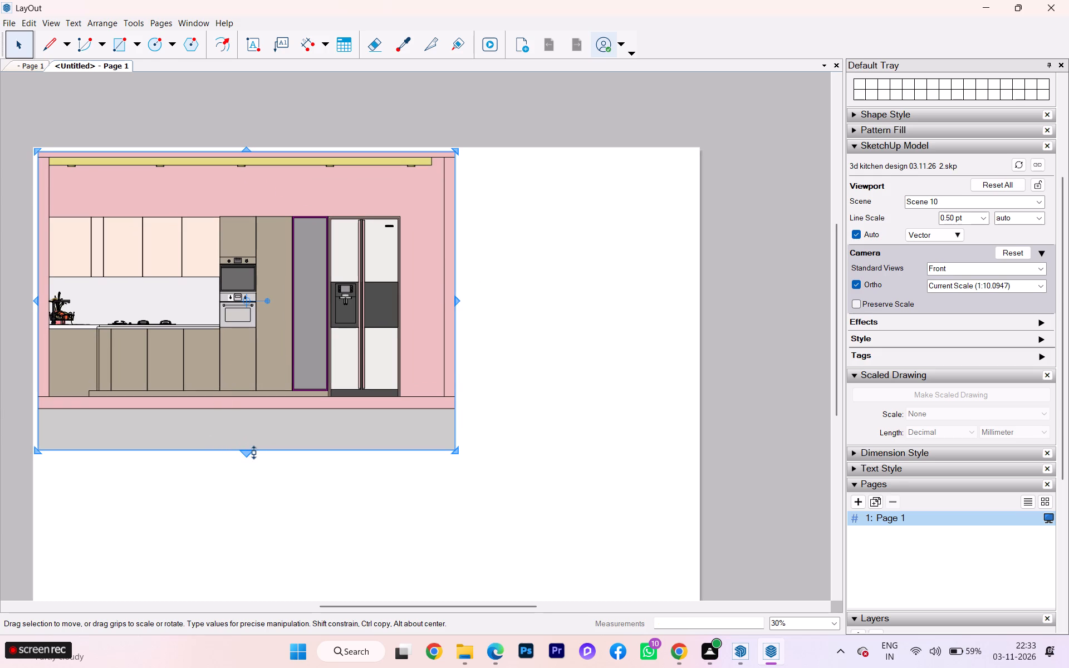
{"action": "left_click_drag", "start_coordinate": [251, 454], "coordinate": [259, 411]}
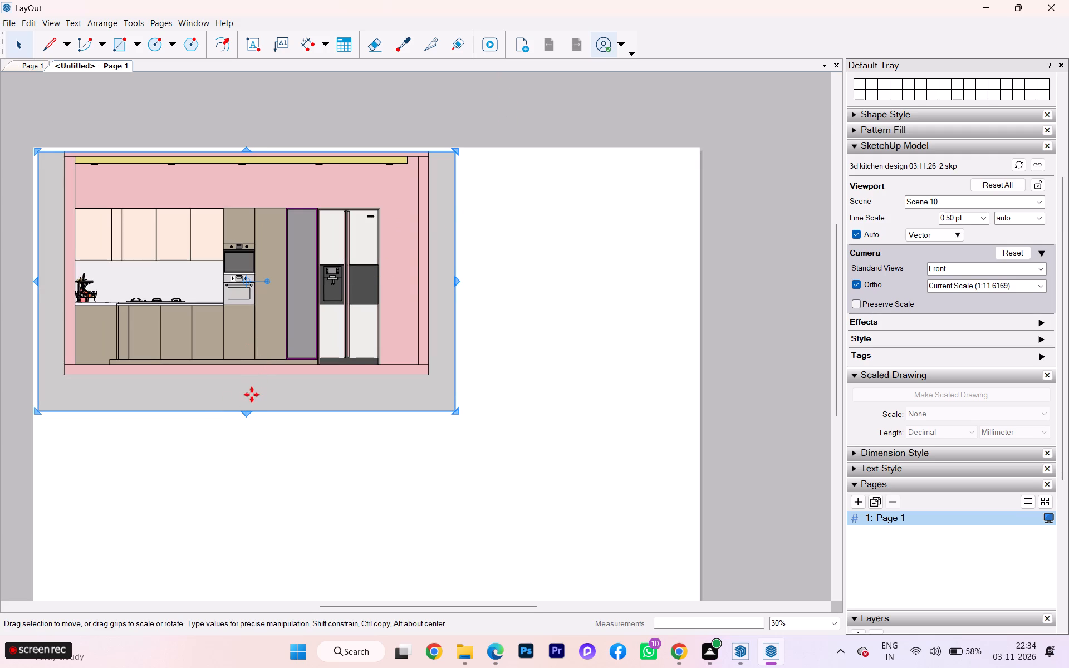
{"action": "left_click_drag", "start_coordinate": [458, 282], "coordinate": [439, 283]}
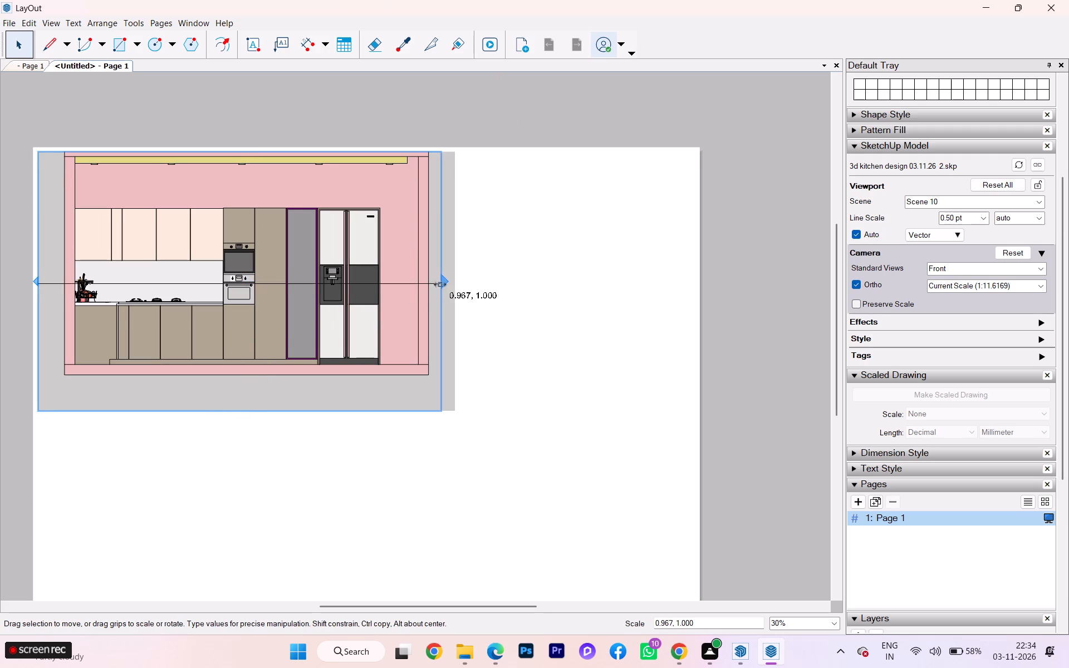
{"action": "left_click_drag", "start_coordinate": [439, 283], "coordinate": [420, 286]}
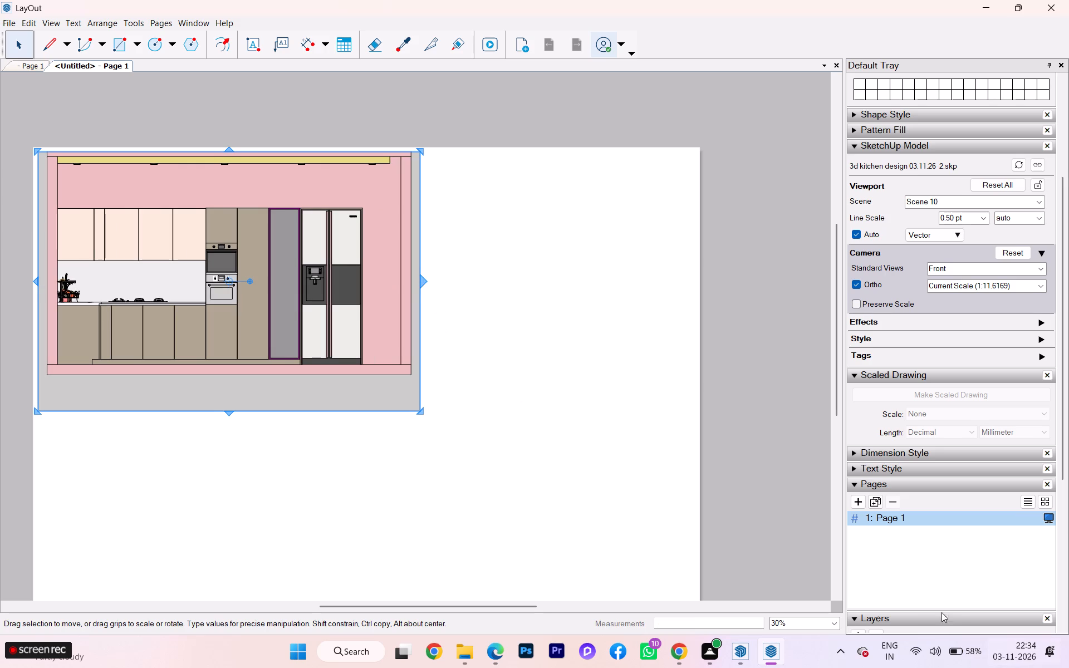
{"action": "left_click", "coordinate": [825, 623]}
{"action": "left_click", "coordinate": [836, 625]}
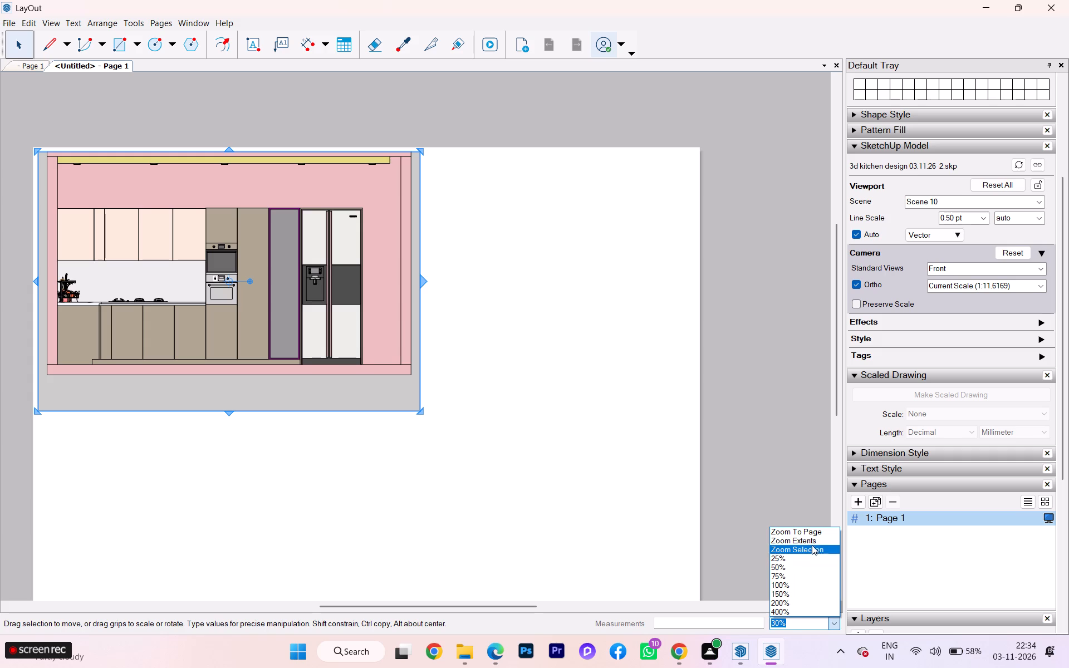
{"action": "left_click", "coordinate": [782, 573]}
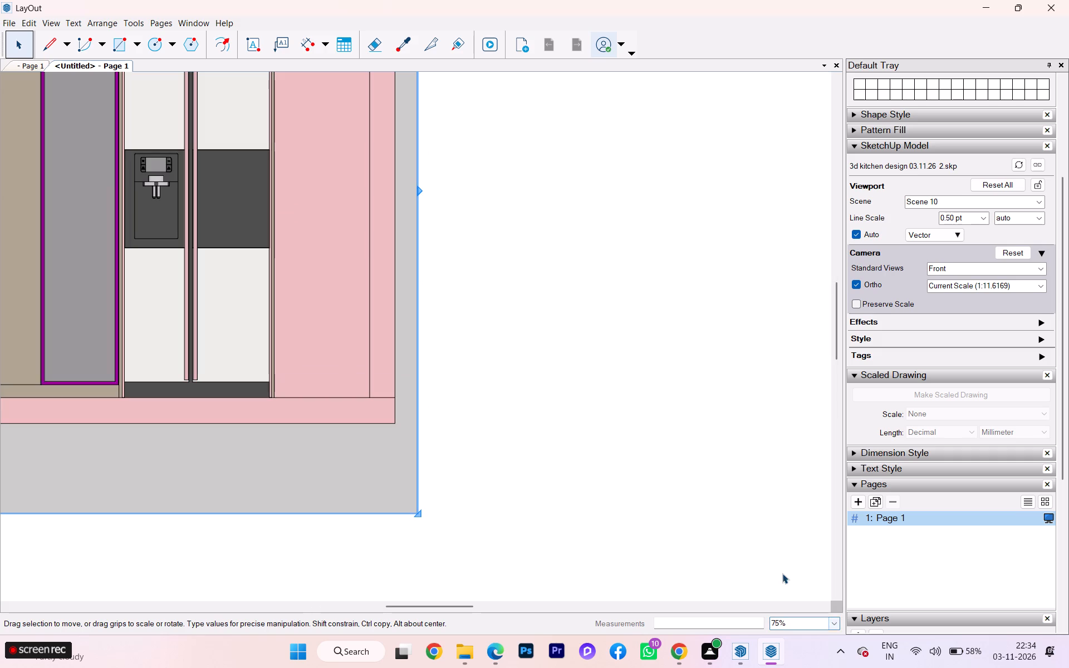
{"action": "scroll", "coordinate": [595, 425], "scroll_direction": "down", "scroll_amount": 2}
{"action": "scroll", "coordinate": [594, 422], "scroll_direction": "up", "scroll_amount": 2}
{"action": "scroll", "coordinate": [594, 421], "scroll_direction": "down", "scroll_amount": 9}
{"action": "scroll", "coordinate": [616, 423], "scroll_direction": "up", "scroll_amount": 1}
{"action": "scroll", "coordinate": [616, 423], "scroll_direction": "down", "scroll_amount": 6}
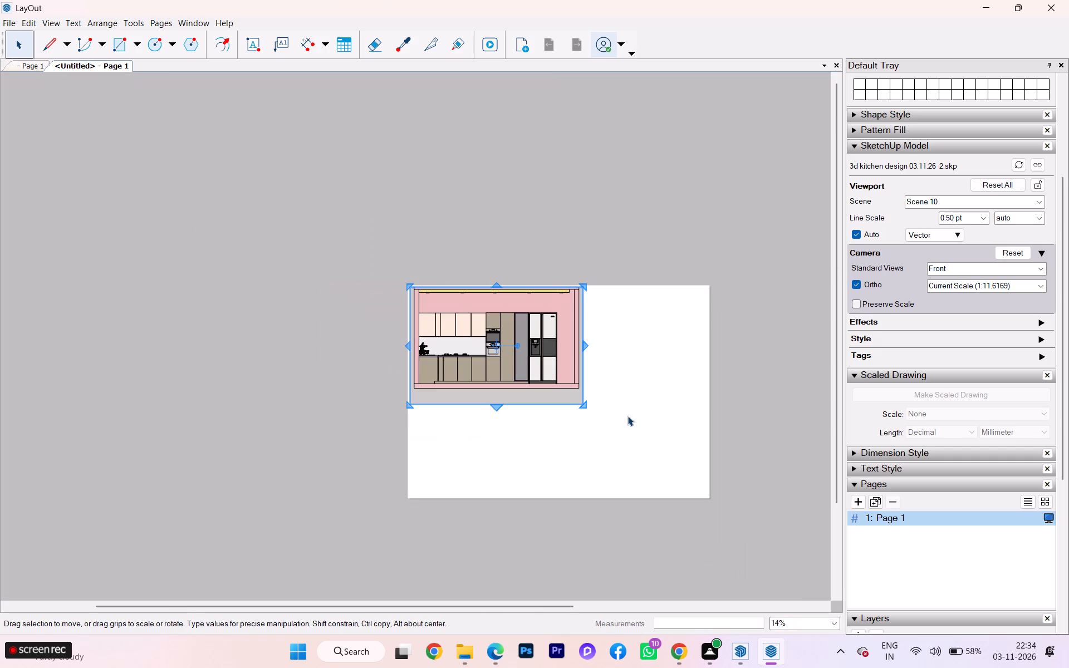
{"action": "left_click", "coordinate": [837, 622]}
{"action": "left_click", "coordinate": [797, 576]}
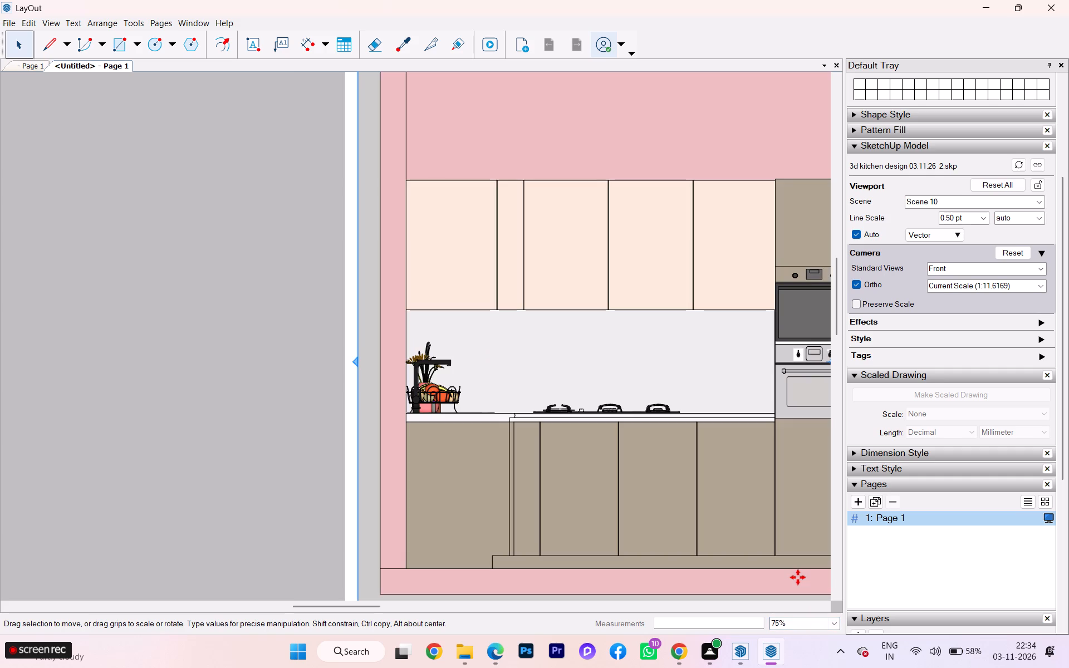
Shorten the kitchen viewport from its bottom edge by a factor of about 0.827.
{"action": "scroll", "coordinate": [357, 381], "scroll_direction": "down", "scroll_amount": 5}
{"action": "scroll", "coordinate": [255, 360], "scroll_direction": "down", "scroll_amount": 1}
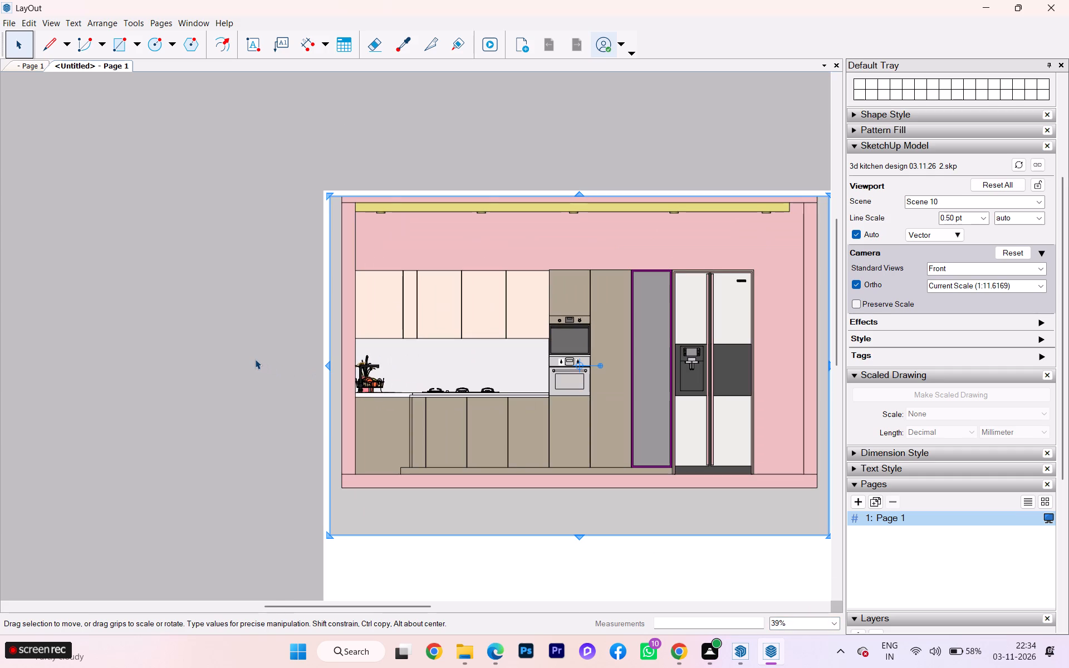
{"action": "scroll", "coordinate": [258, 356], "scroll_direction": "down", "scroll_amount": 4}
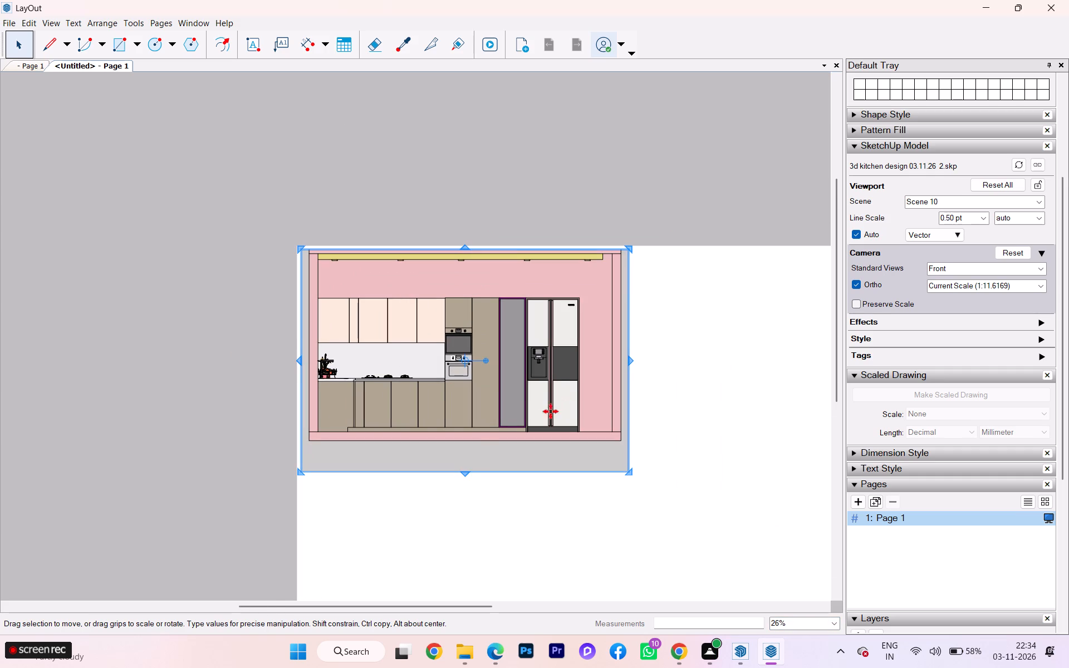
{"action": "left_click_drag", "start_coordinate": [463, 472], "coordinate": [454, 433]}
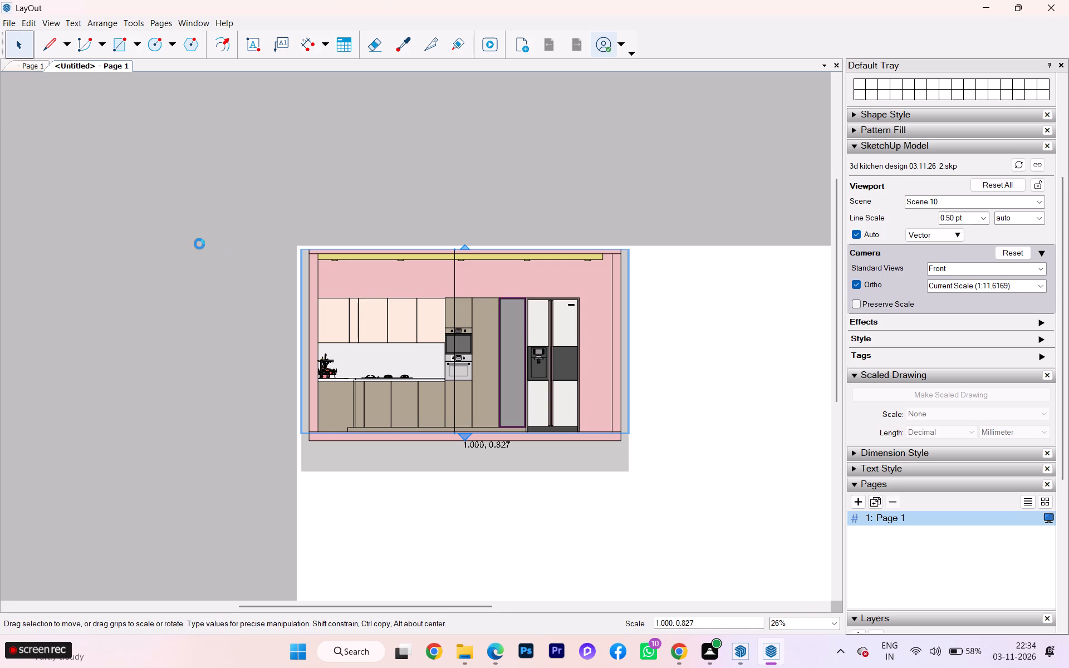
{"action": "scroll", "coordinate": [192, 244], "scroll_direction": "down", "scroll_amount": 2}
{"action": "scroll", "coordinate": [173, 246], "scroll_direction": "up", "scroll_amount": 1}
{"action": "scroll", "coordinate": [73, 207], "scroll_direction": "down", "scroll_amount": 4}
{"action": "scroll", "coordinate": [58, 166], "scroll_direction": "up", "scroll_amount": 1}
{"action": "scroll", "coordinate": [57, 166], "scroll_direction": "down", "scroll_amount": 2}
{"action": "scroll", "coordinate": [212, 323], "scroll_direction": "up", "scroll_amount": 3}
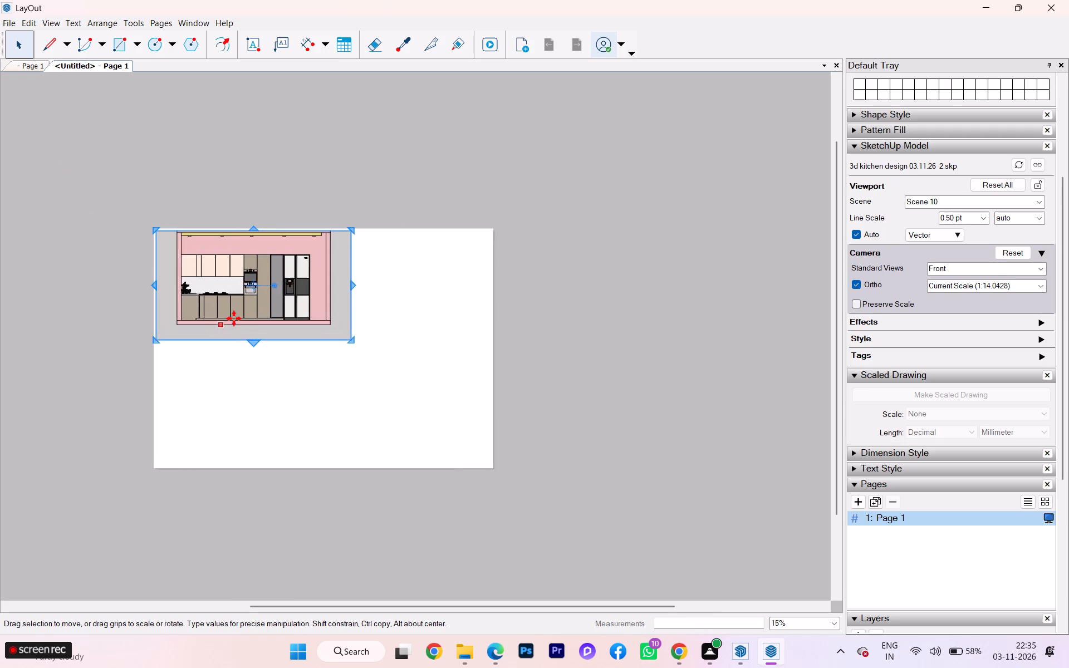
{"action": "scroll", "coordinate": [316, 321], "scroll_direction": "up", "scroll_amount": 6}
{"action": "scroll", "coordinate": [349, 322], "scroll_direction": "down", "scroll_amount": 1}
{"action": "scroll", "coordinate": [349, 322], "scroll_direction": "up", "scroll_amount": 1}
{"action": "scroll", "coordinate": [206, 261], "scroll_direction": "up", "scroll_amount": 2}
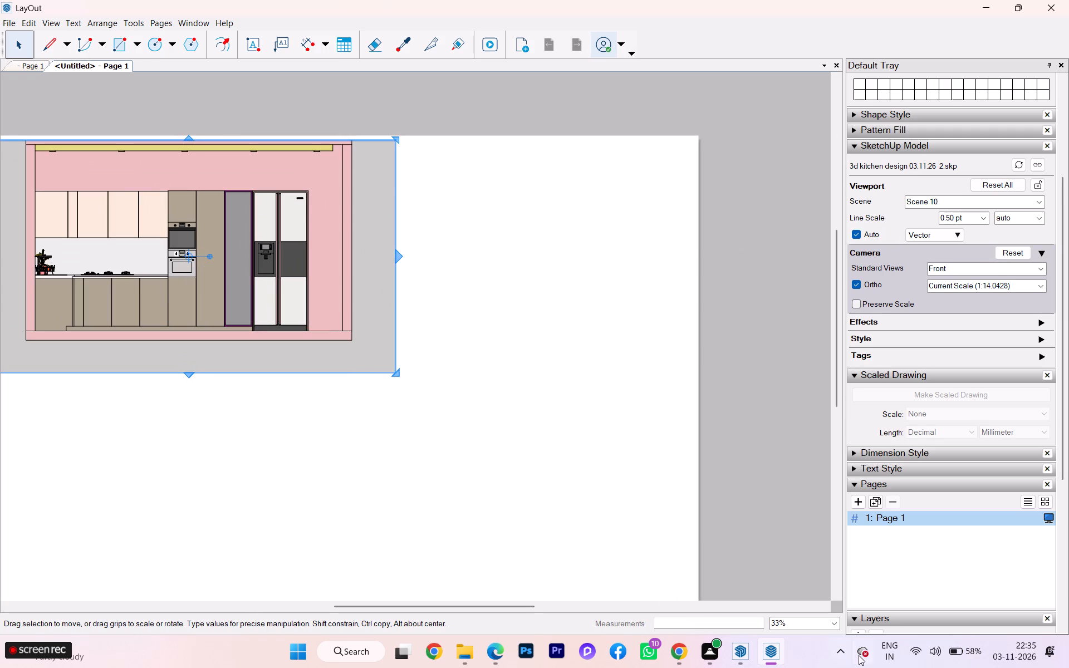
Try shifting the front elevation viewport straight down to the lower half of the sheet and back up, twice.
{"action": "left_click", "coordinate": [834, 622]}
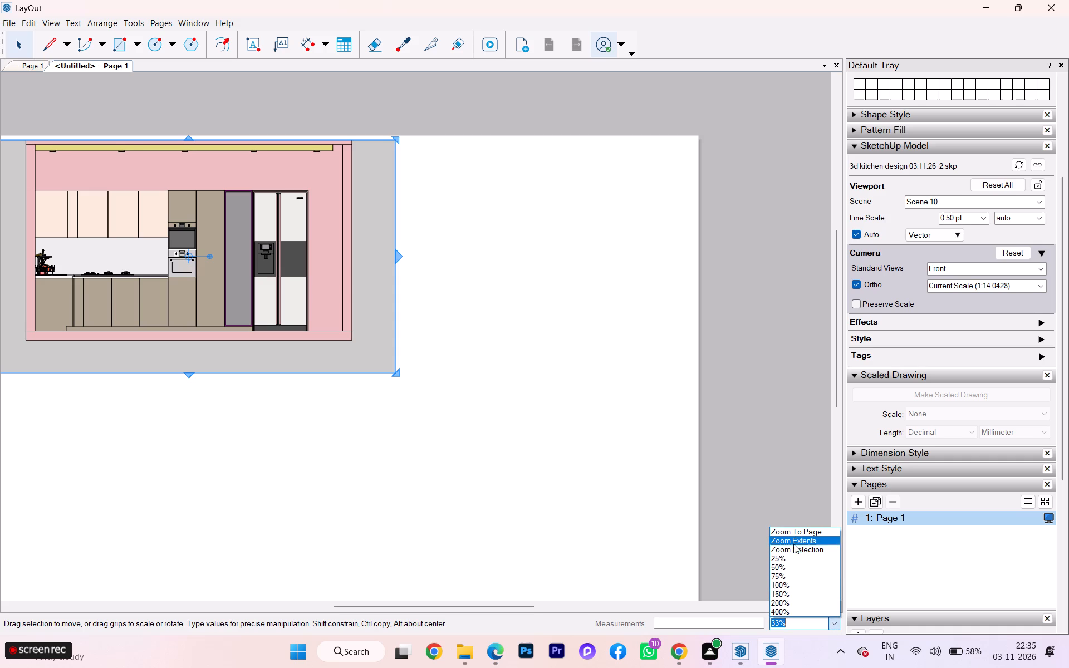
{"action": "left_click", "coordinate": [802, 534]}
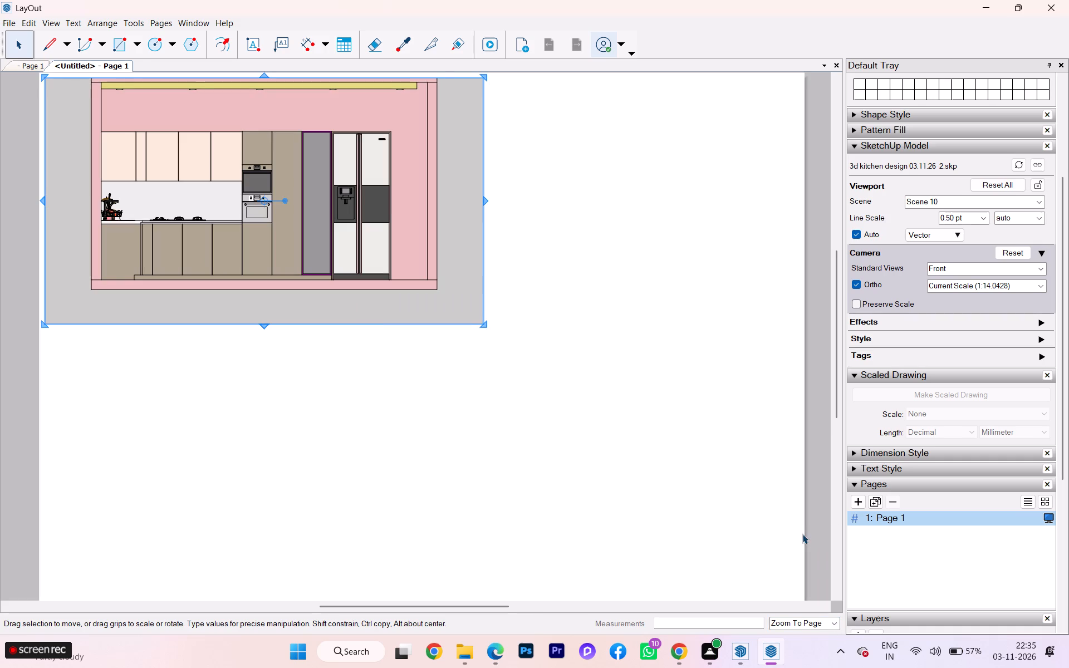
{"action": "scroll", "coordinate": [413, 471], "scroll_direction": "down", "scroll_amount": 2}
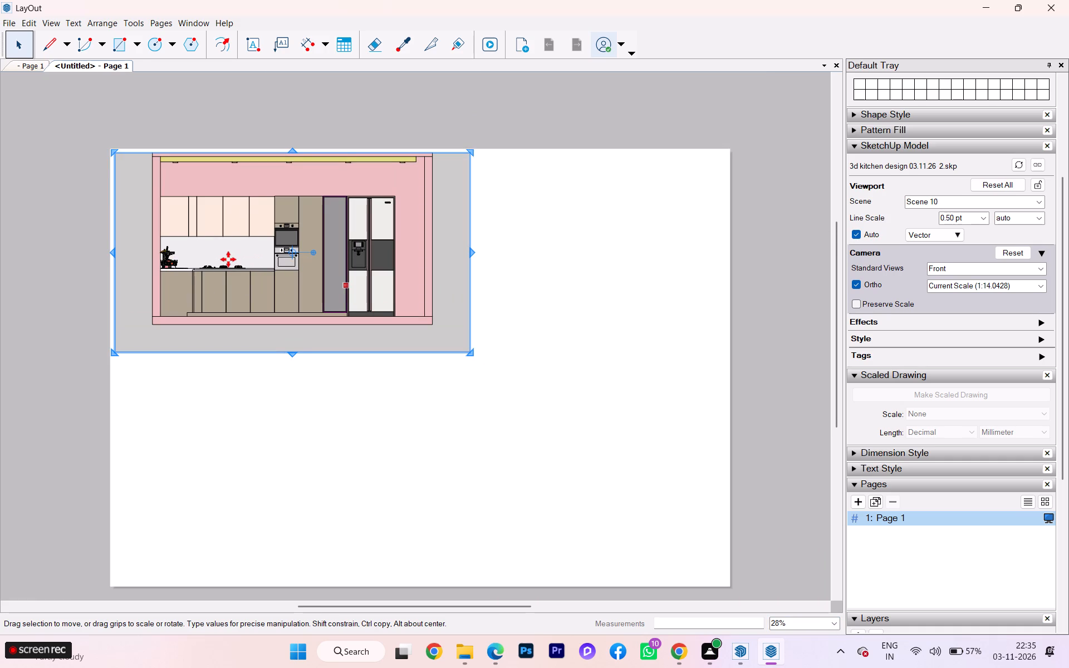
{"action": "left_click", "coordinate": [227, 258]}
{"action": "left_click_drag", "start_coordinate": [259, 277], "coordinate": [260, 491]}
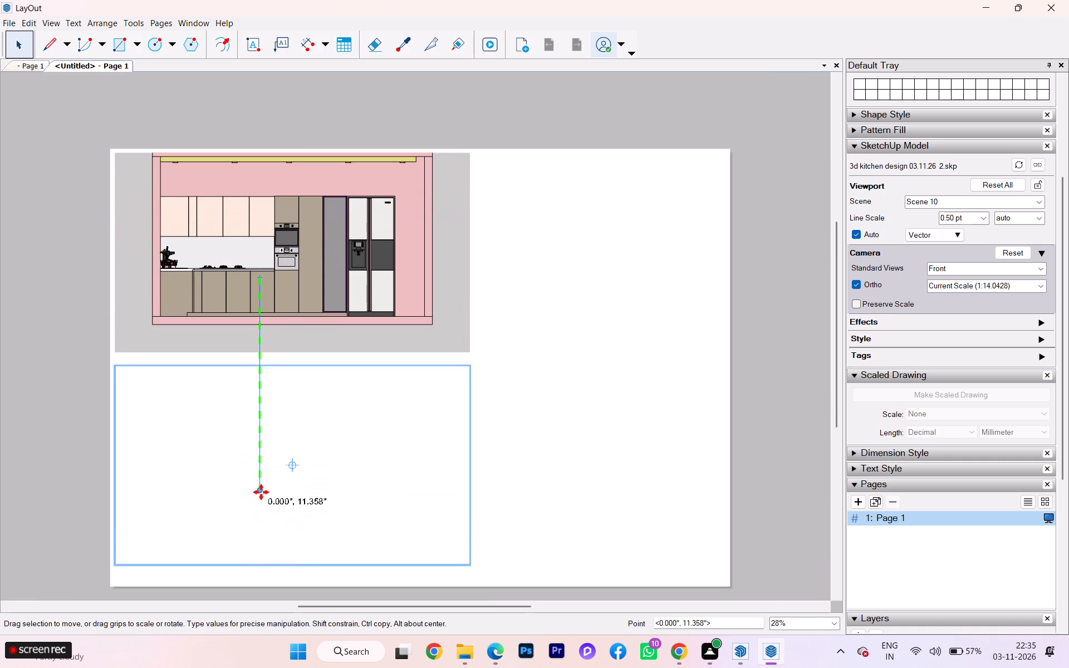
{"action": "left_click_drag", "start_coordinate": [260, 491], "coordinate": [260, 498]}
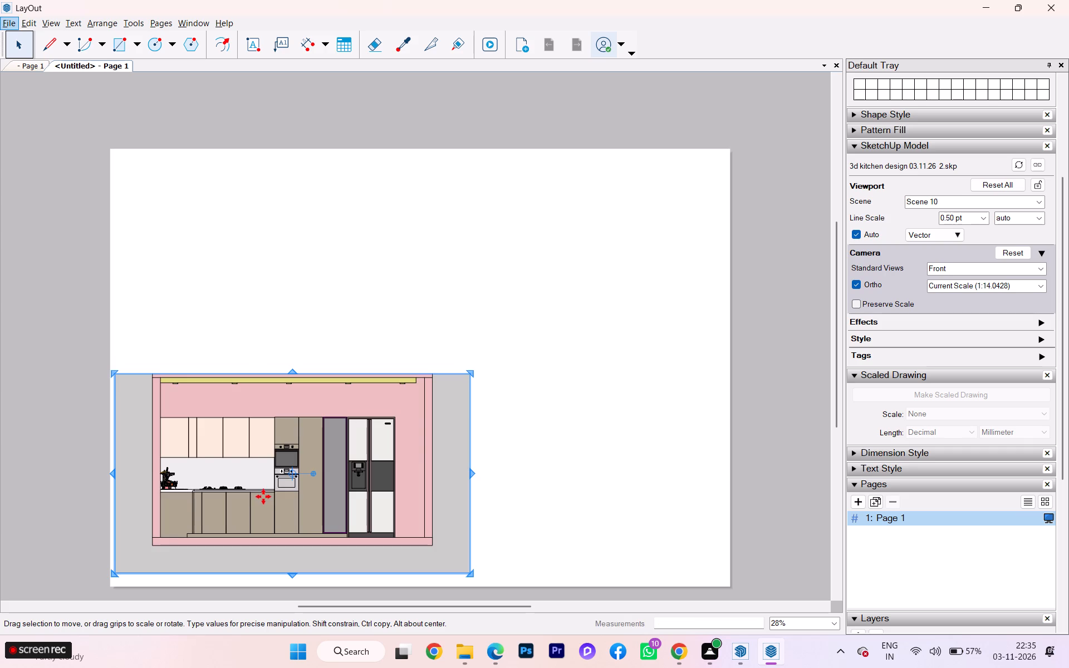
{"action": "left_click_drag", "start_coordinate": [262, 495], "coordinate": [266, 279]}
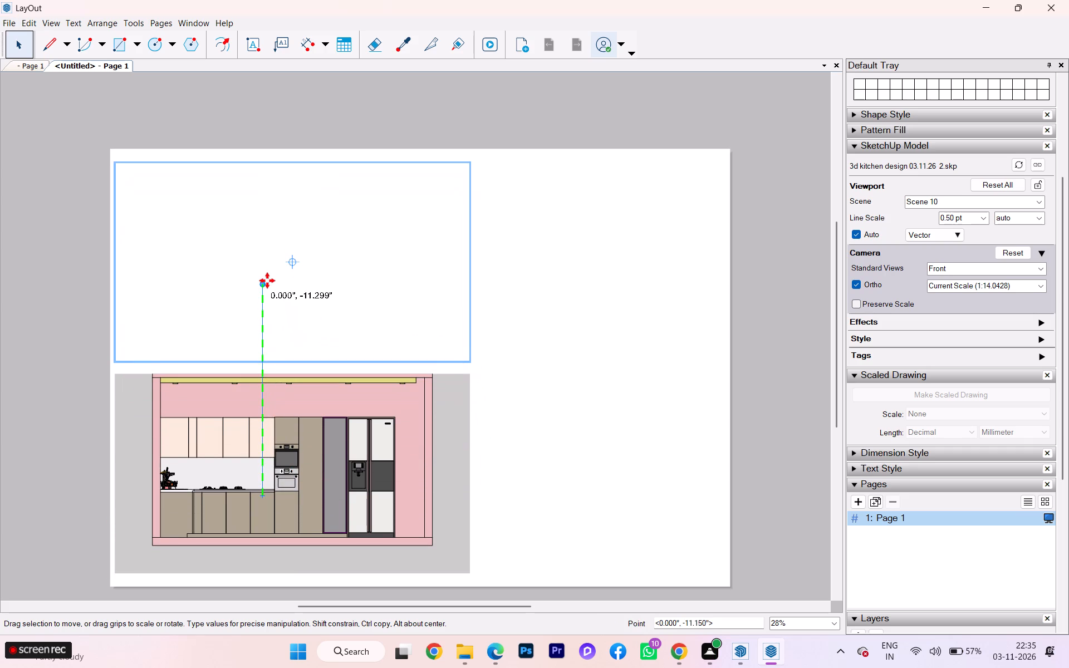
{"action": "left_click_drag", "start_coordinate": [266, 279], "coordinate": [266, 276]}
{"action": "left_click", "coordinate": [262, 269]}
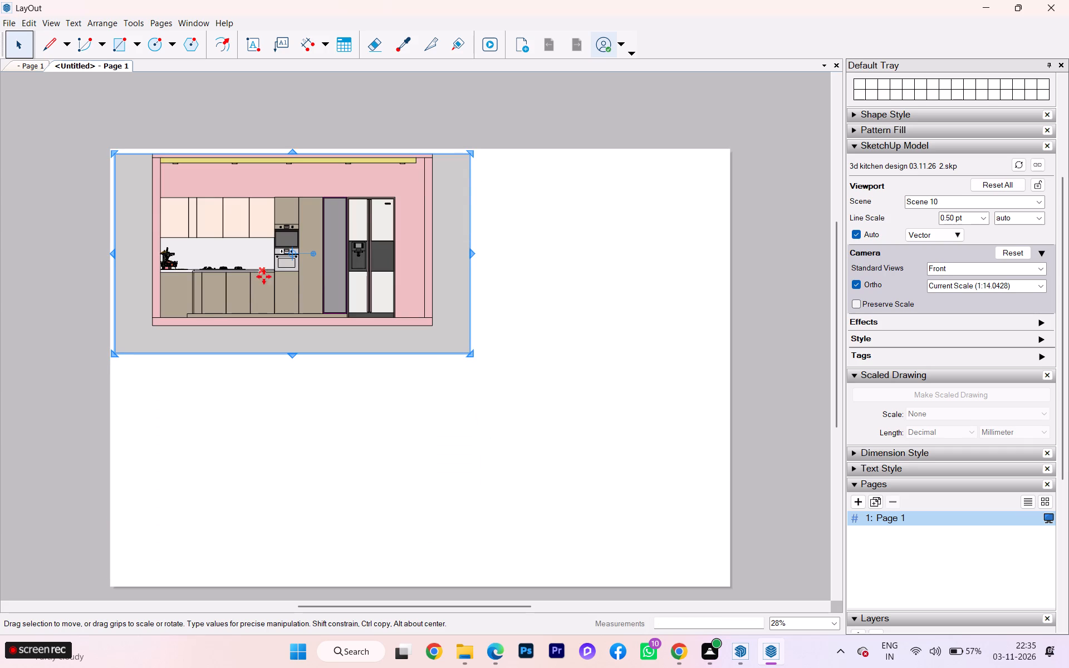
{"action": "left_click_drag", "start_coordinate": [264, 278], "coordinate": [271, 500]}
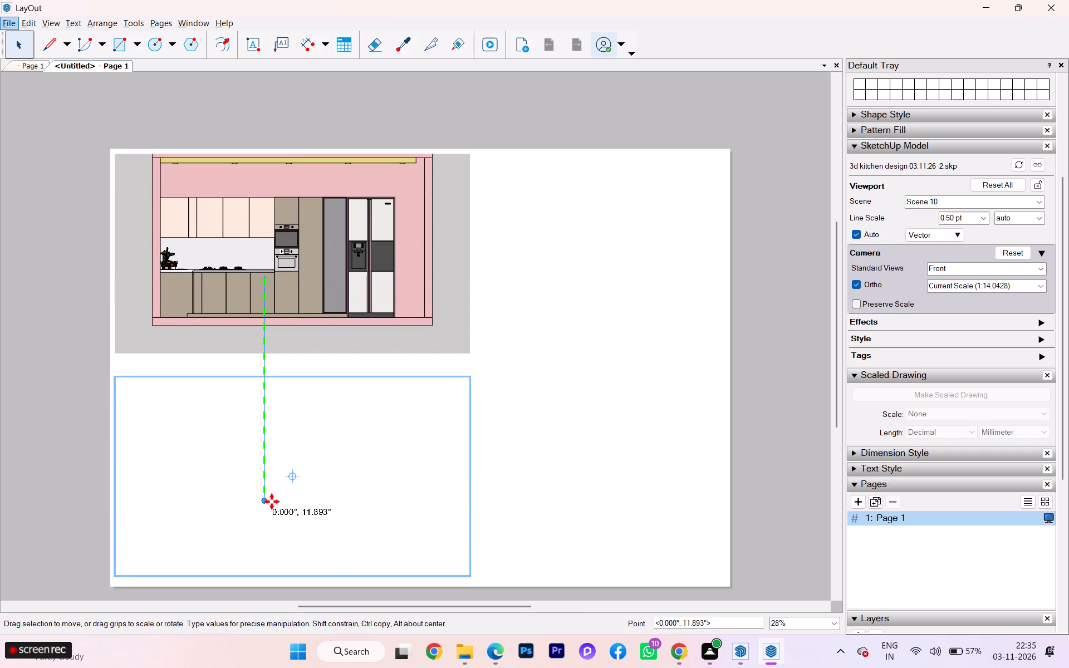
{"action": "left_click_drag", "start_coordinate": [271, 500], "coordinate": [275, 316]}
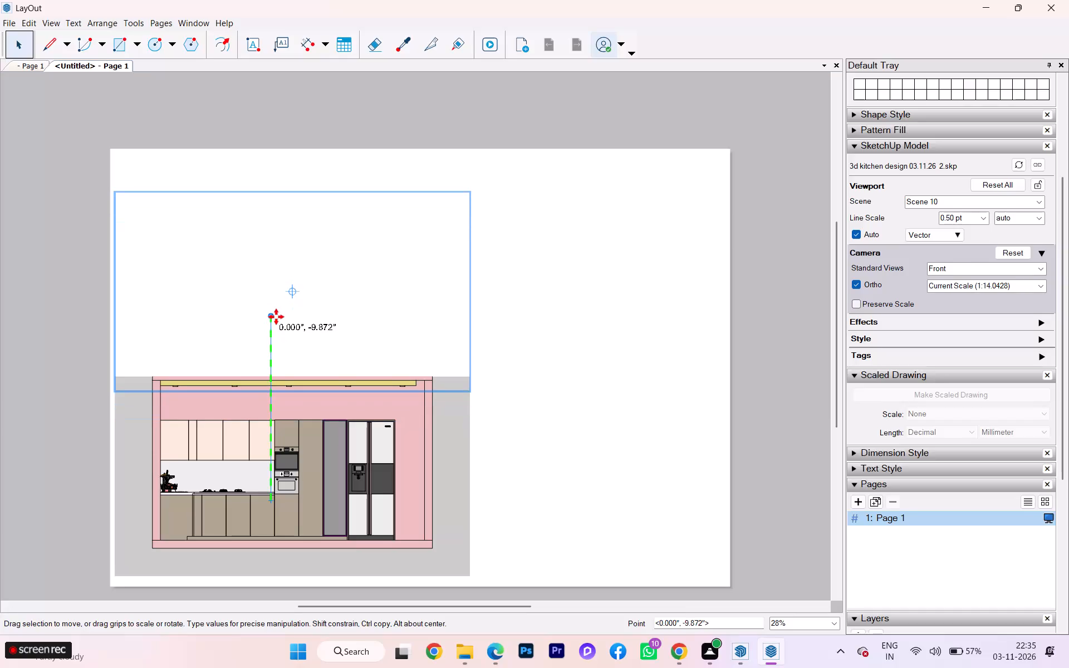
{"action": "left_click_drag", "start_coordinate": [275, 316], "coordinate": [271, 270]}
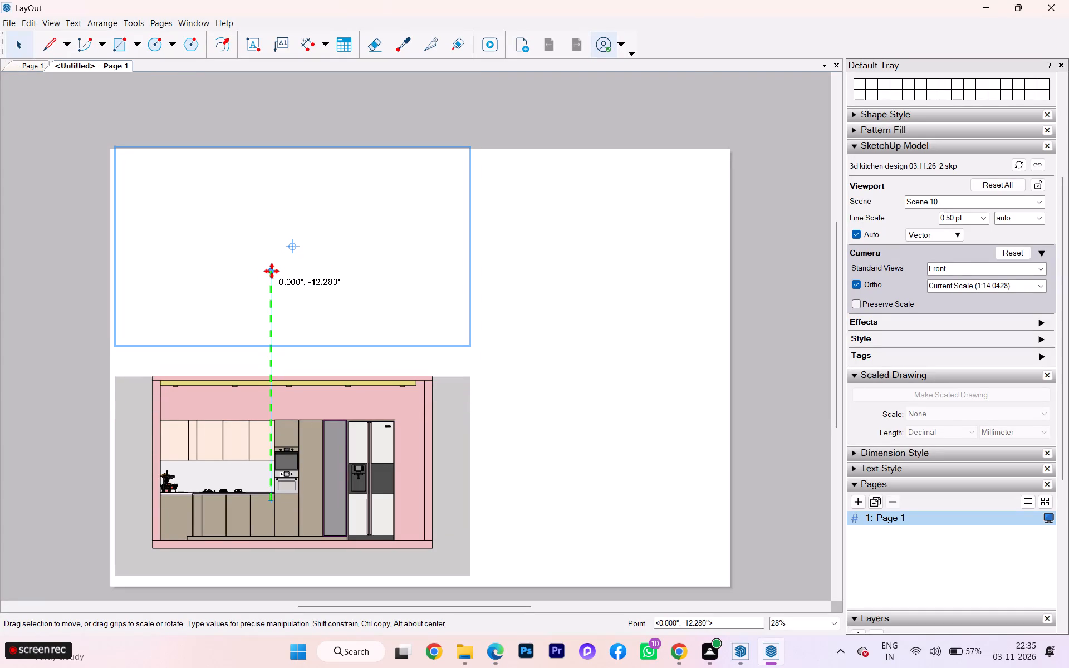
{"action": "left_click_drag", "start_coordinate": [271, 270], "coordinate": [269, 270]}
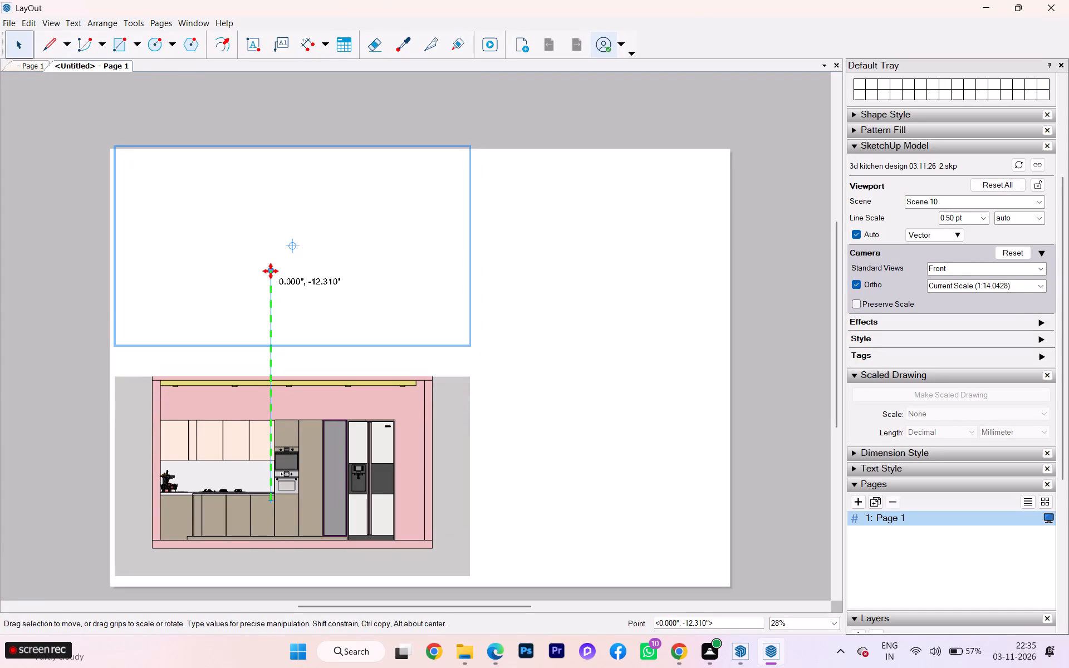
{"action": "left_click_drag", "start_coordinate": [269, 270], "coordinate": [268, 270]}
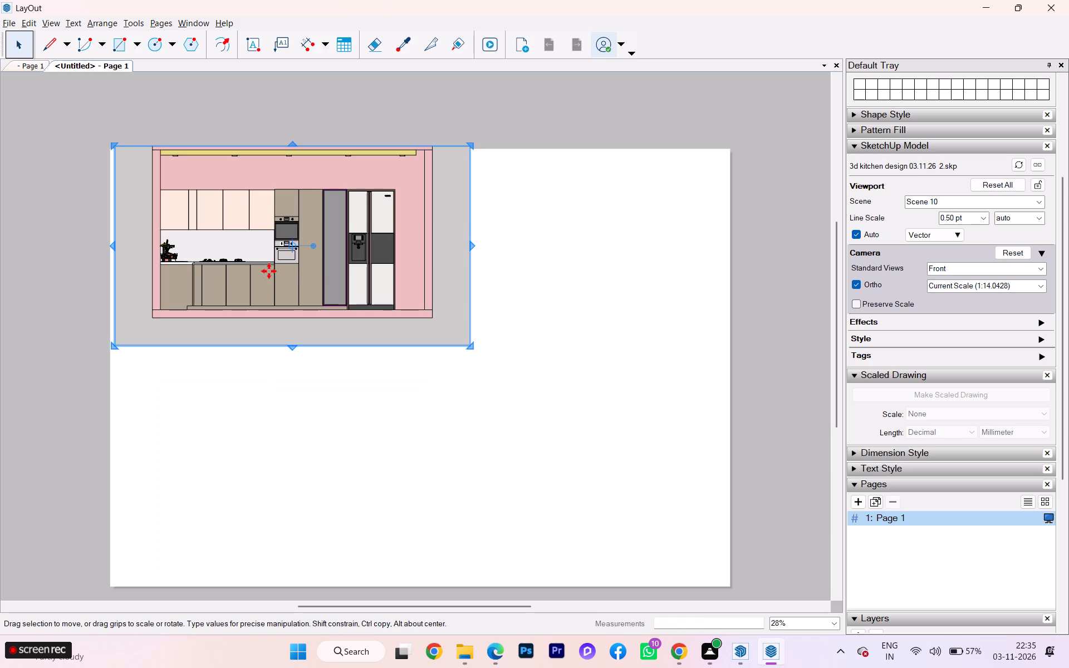
Move the front elevation viewport straight down into the lower half of the sheet, keeping it along the left side.
{"action": "left_click", "coordinate": [268, 270], "text": "alt"}
{"action": "left_click_drag", "start_coordinate": [268, 269], "coordinate": [278, 483], "text": "alt"}
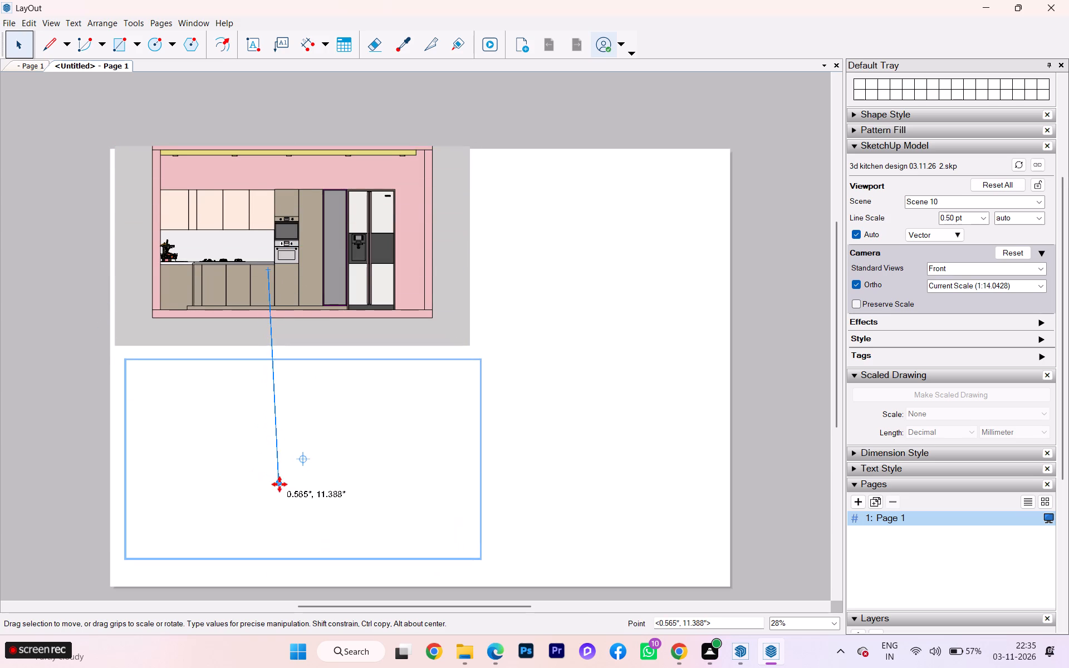
{"action": "left_click_drag", "start_coordinate": [278, 483], "coordinate": [269, 495], "text": "alt"}
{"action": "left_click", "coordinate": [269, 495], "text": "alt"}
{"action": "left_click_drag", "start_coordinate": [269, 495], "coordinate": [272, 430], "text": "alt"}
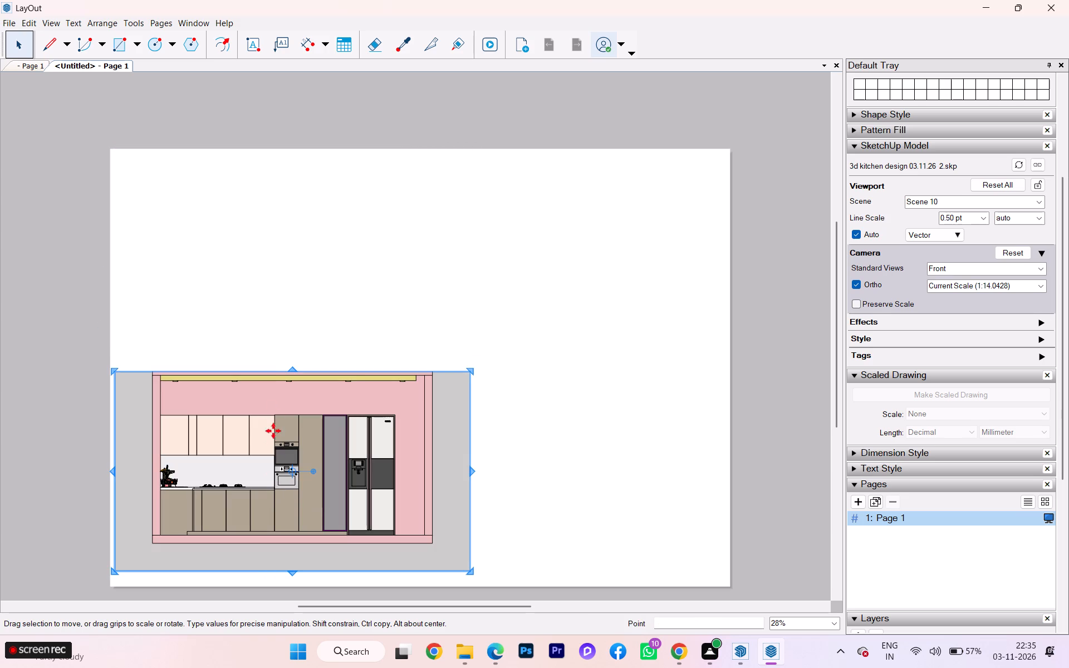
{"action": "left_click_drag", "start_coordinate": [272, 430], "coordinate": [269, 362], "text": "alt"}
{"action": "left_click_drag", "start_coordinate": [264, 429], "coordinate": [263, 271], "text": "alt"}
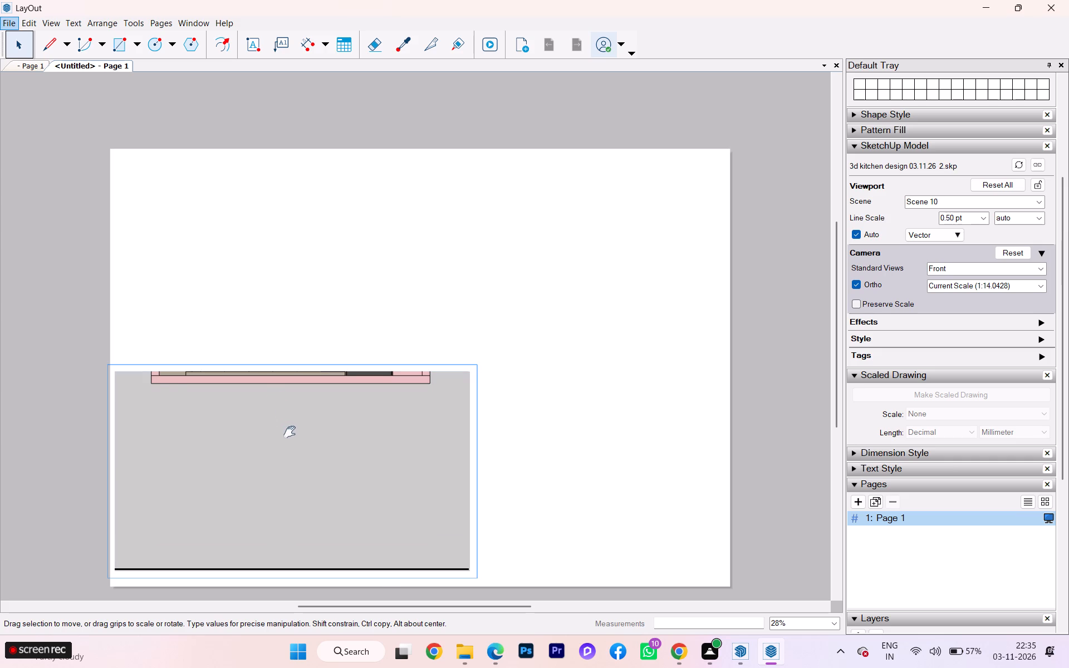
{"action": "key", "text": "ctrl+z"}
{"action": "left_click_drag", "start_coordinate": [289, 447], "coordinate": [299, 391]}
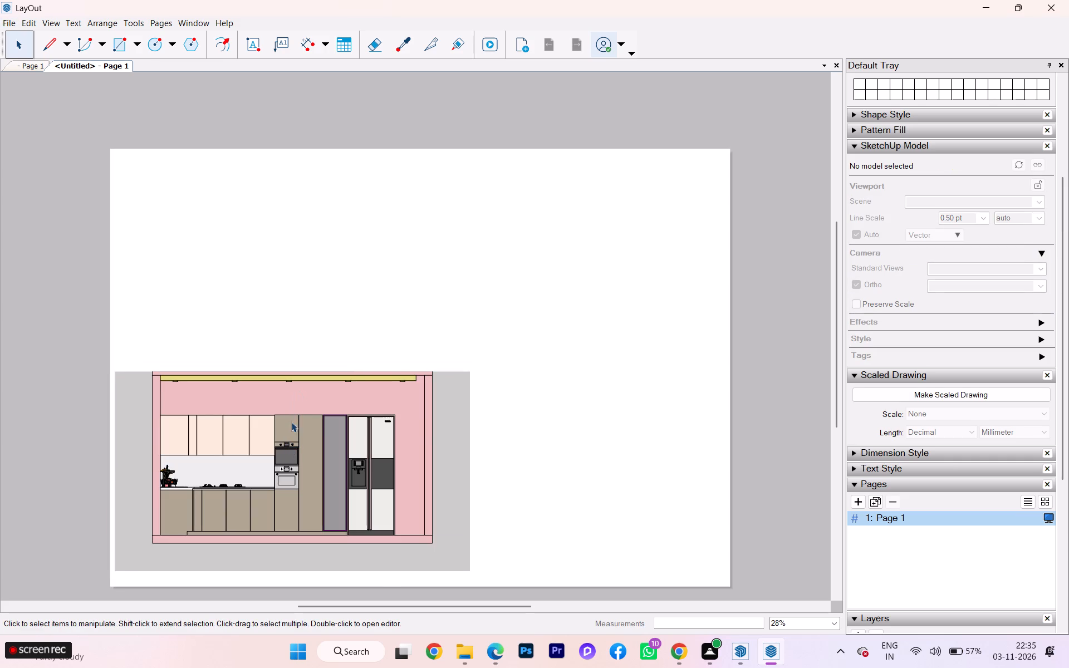
Copy the lower elevation viewport straight up by about 11.5" into the upper half of the sheet.
{"action": "left_click", "coordinate": [438, 430]}
{"action": "left_click_drag", "start_coordinate": [316, 431], "coordinate": [315, 328]}
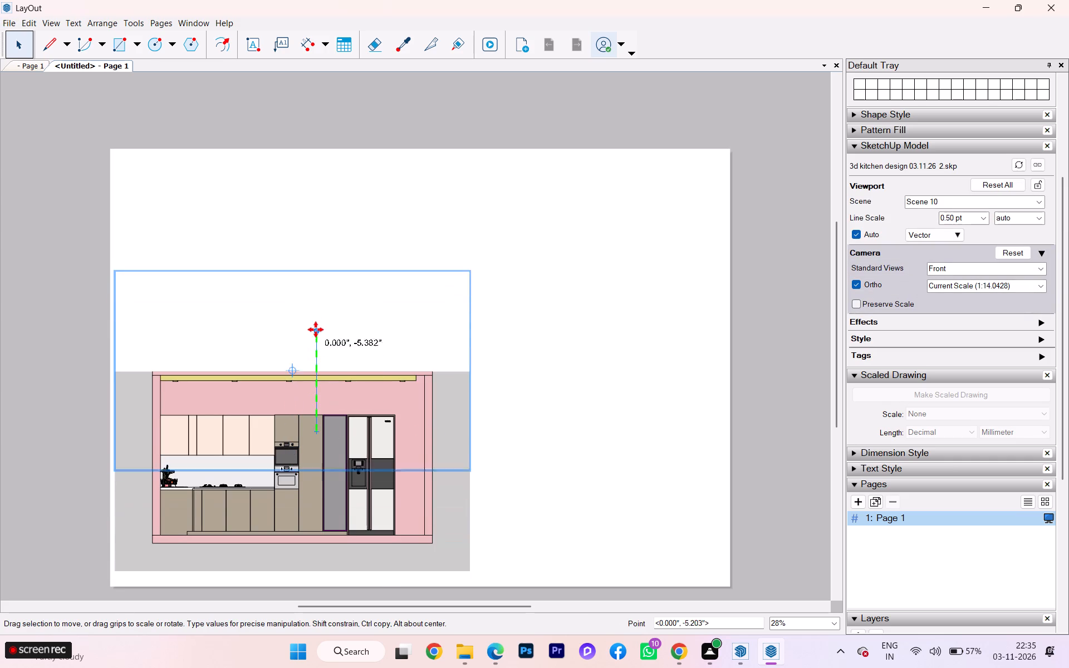
{"action": "left_click_drag", "start_coordinate": [315, 328], "coordinate": [320, 217]}
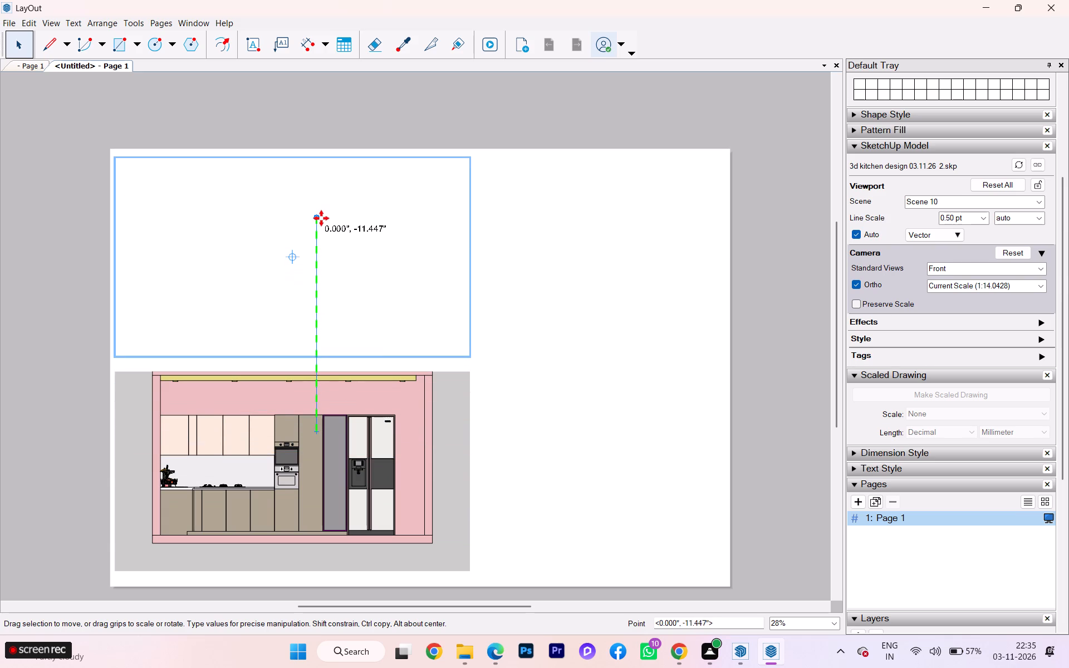
{"action": "left_click_drag", "start_coordinate": [320, 217], "coordinate": [317, 215]}
{"action": "left_click", "coordinate": [317, 215], "text": "ctrl"}
Copy the upper elevation viewport horizontally to the right so the copy sits beside it along the sheet's top.
{"action": "left_click_drag", "start_coordinate": [293, 236], "coordinate": [393, 239]}
{"action": "left_click_drag", "start_coordinate": [304, 249], "coordinate": [480, 255], "text": "ctrl"}
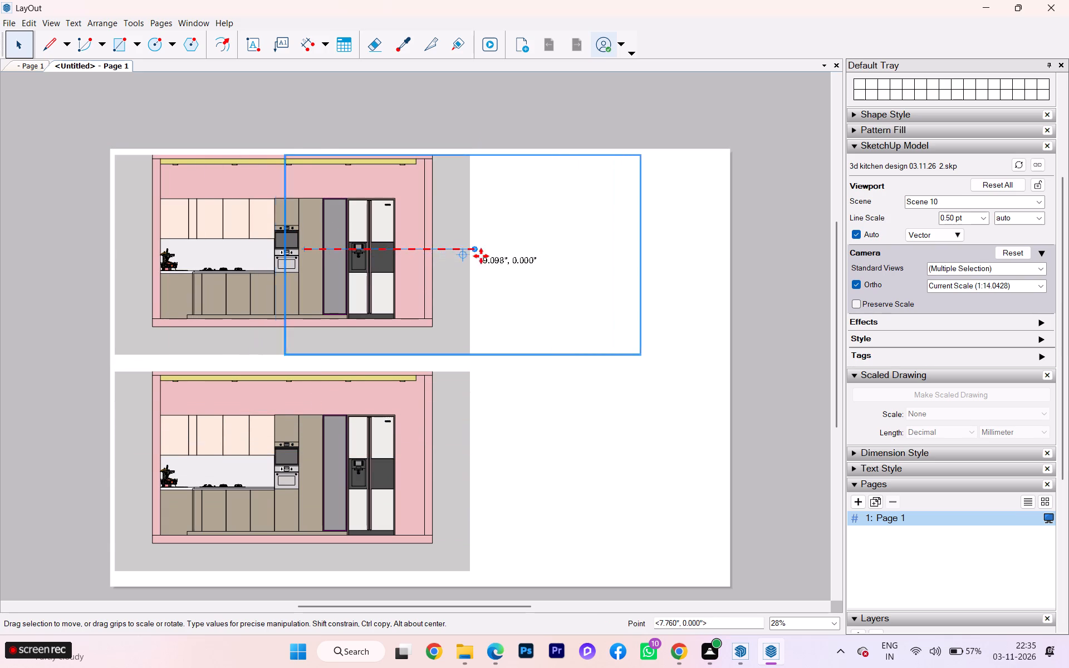
{"action": "left_click_drag", "start_coordinate": [480, 255], "coordinate": [627, 242], "text": "ctrl"}
{"action": "left_click", "coordinate": [627, 242], "text": "ctrl"}
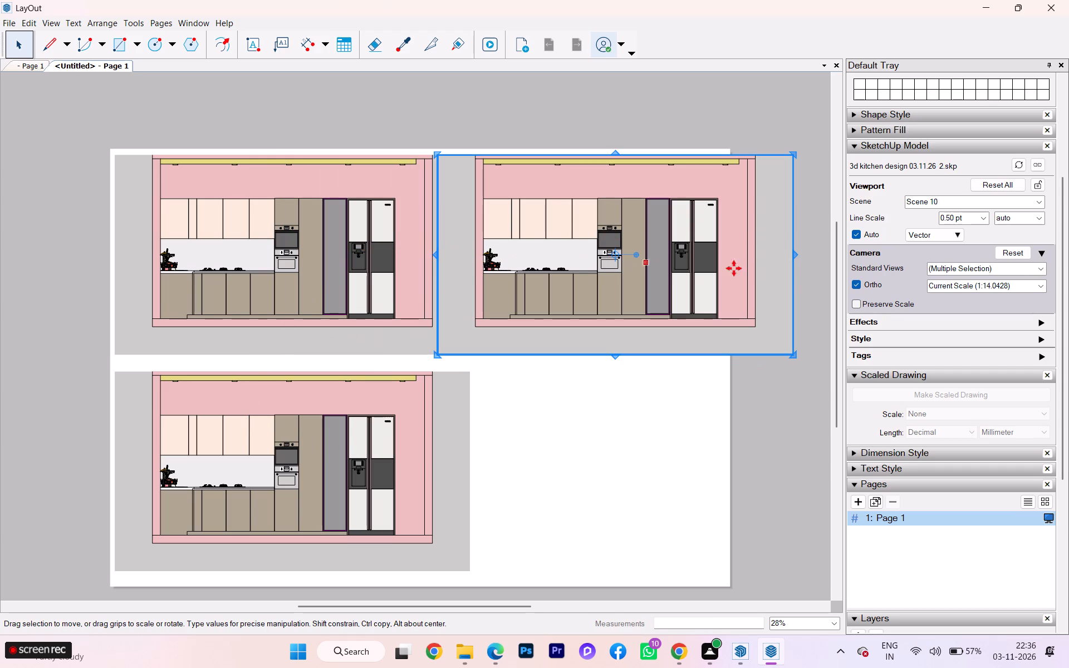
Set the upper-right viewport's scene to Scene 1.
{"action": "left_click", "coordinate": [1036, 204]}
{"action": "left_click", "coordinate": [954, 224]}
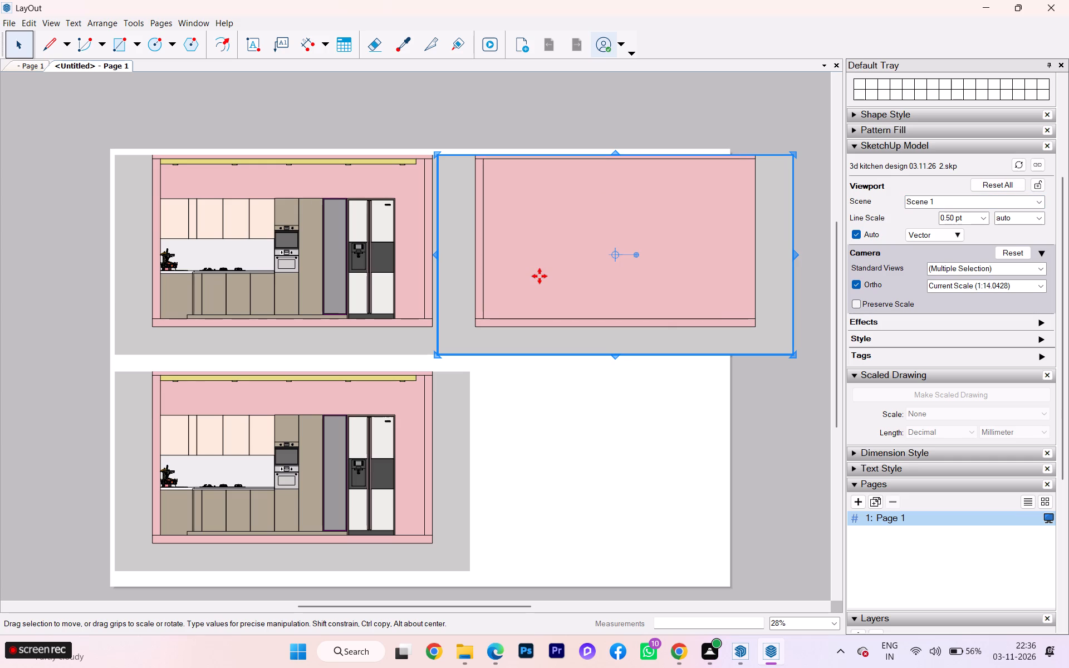
Set the upper-right viewport's scene to Scene 8.
{"action": "left_click", "coordinate": [970, 204]}
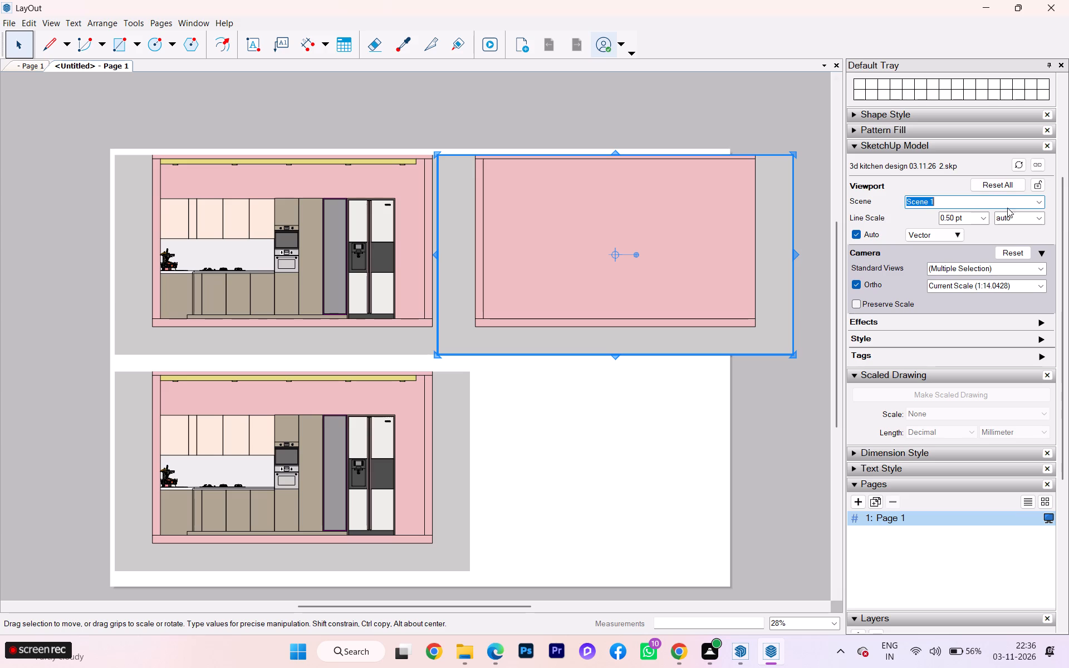
{"action": "left_click", "coordinate": [1036, 203]}
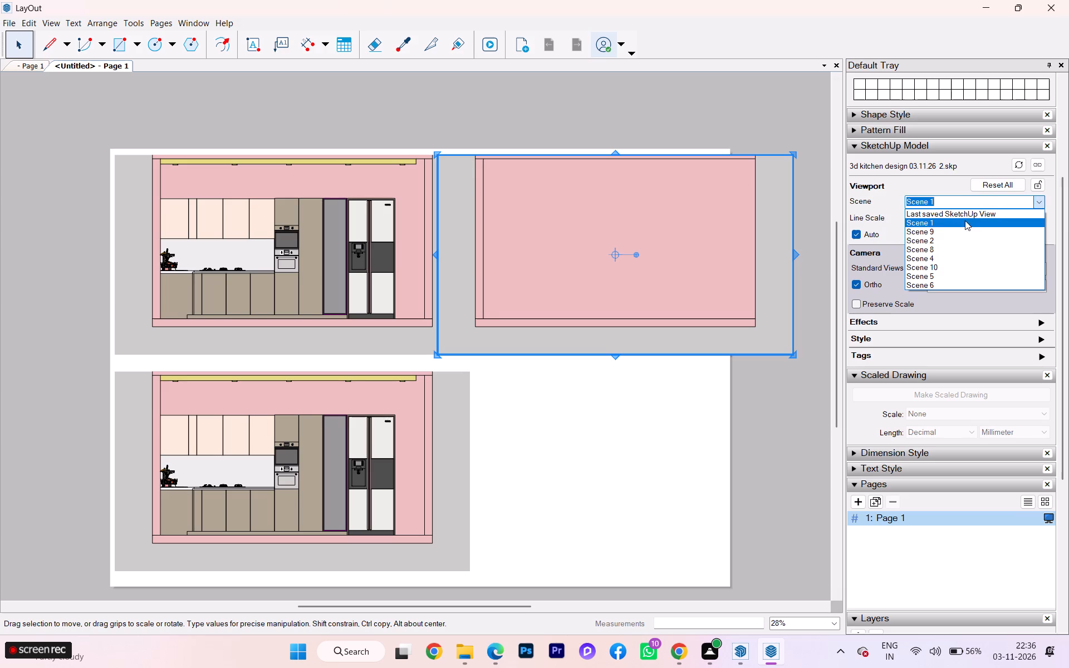
{"action": "left_click", "coordinate": [926, 248]}
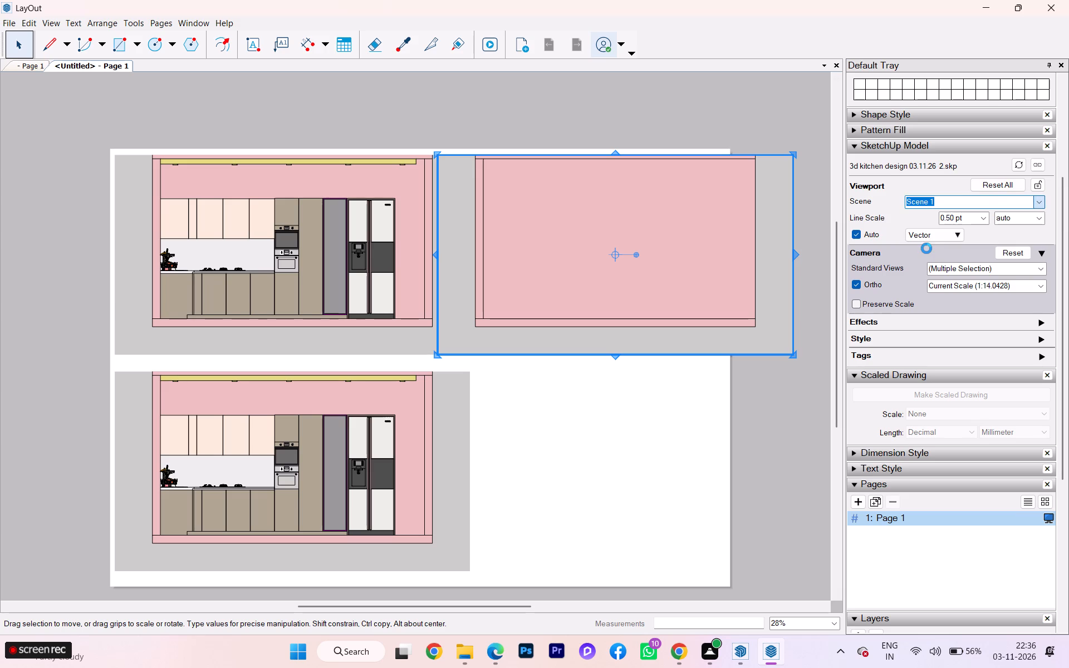
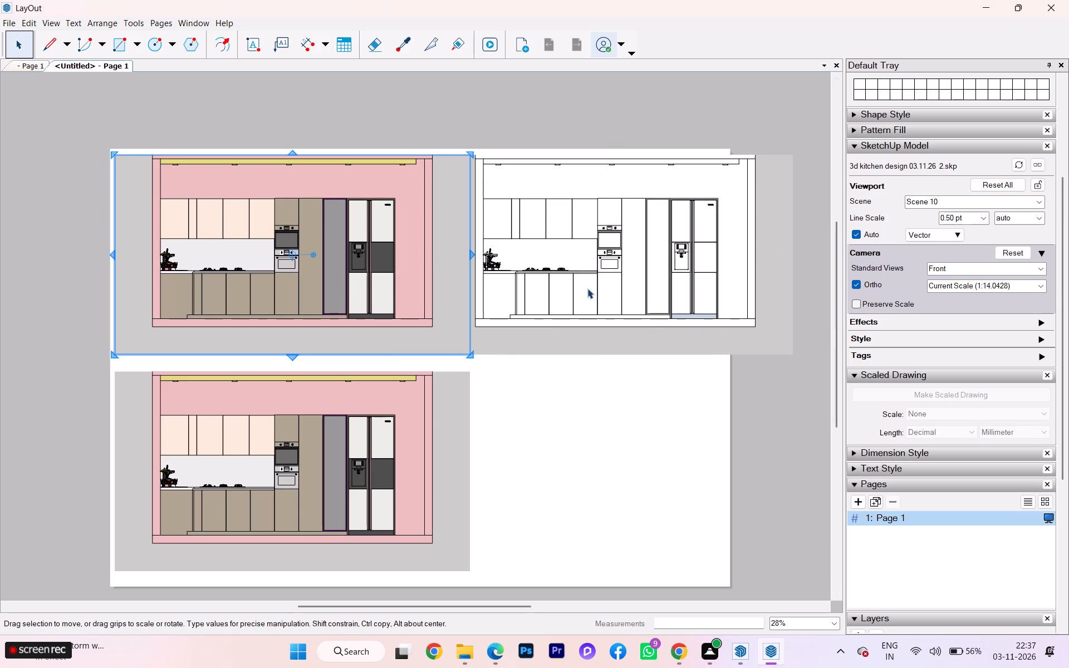
Narrow the upper-right viewport to about 0.83 of its width so its outer edge meets the sheet's edge.
{"action": "left_click", "coordinate": [539, 355]}
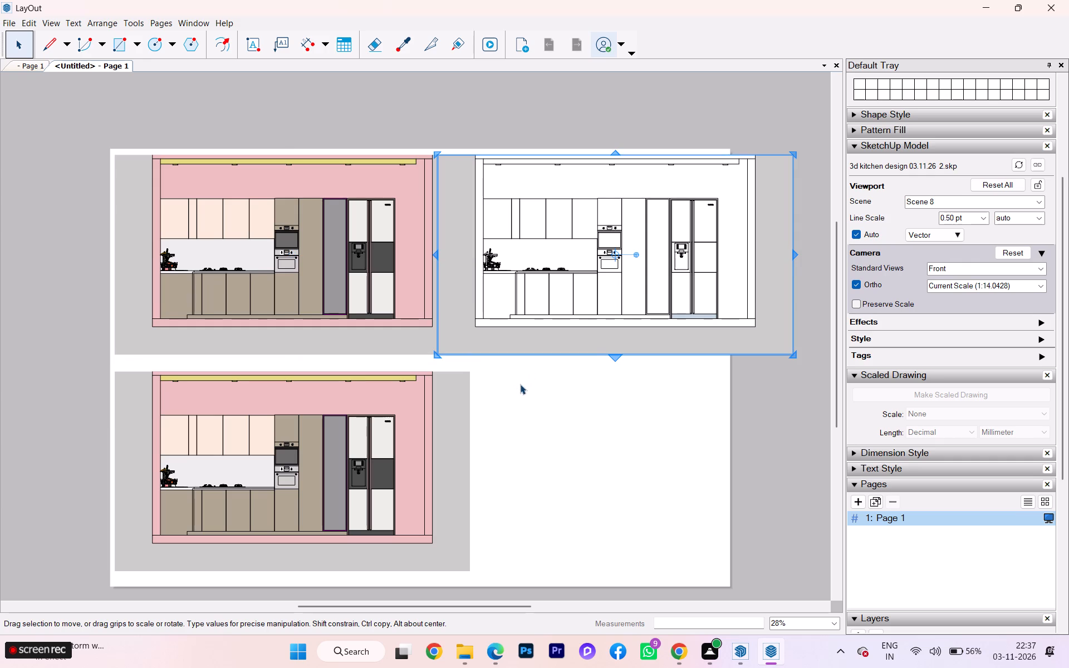
{"action": "left_click_drag", "start_coordinate": [794, 252], "coordinate": [743, 264]}
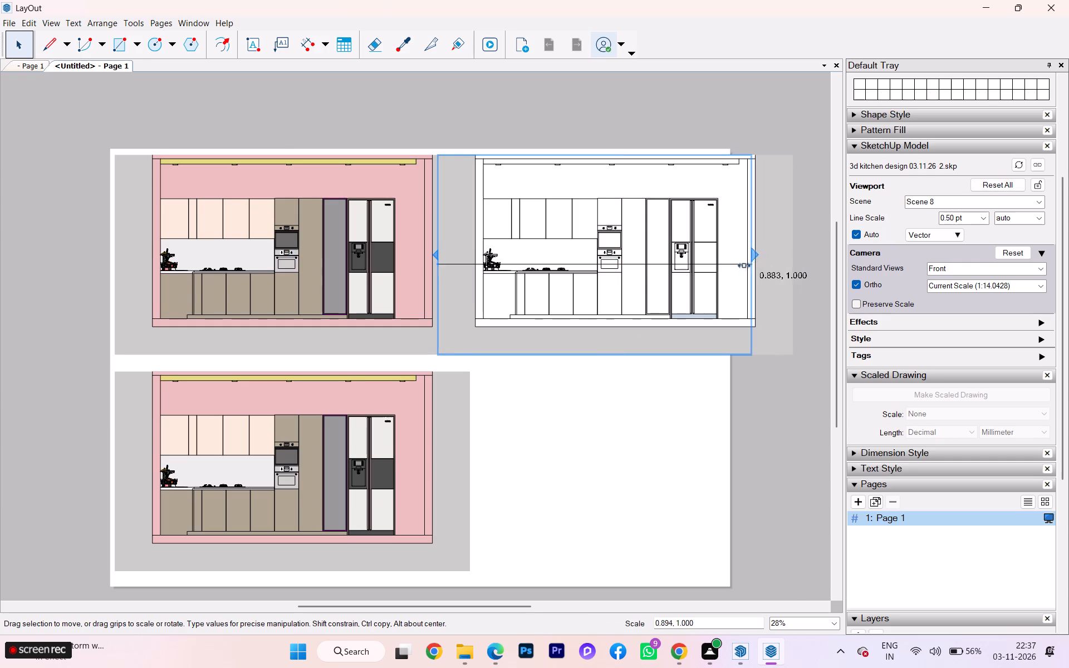
{"action": "left_click_drag", "start_coordinate": [743, 264], "coordinate": [732, 266]}
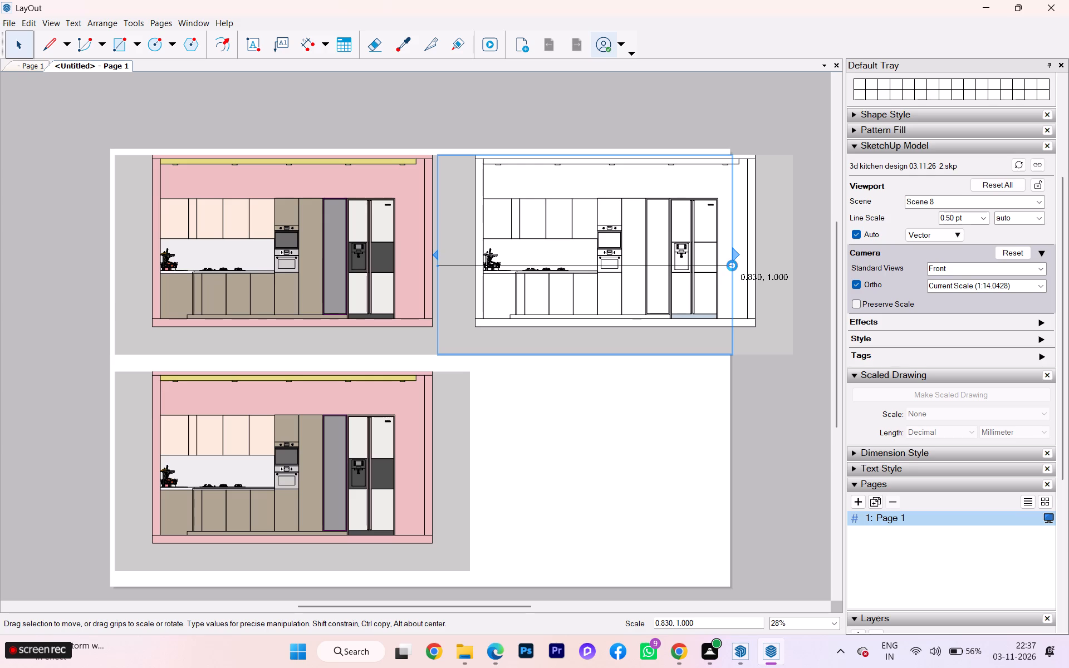
{"action": "left_click", "coordinate": [650, 298]}
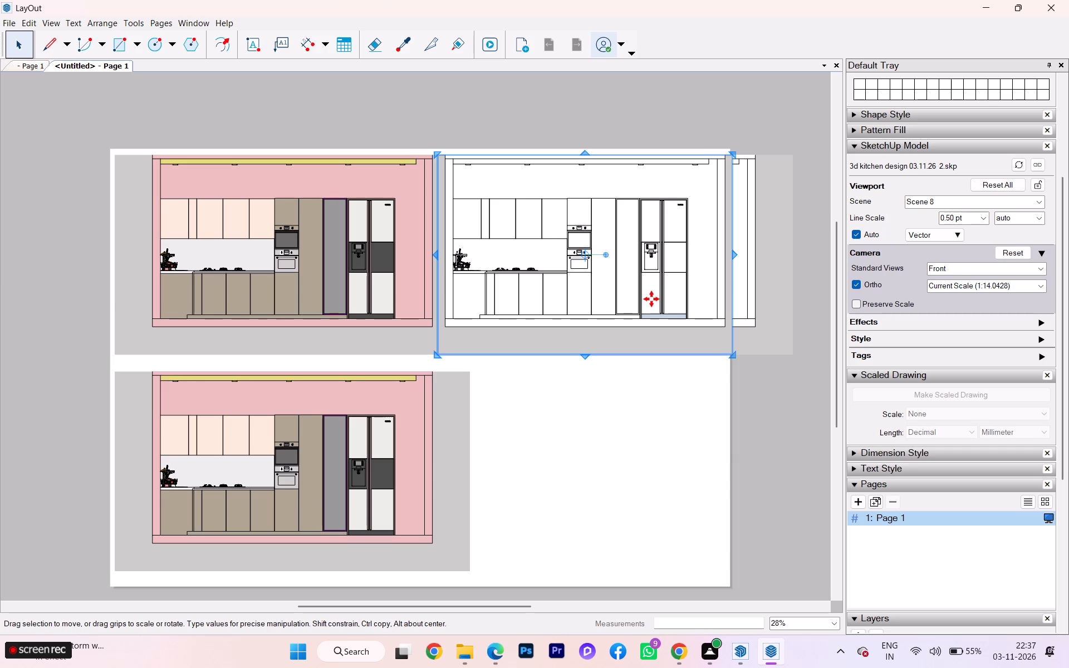
Delete the duplicate viewports stacked behind the narrowed upper-right elevation that stick out past the sheet's edge.
{"action": "left_click", "coordinate": [566, 395]}
{"action": "left_click", "coordinate": [743, 291]}
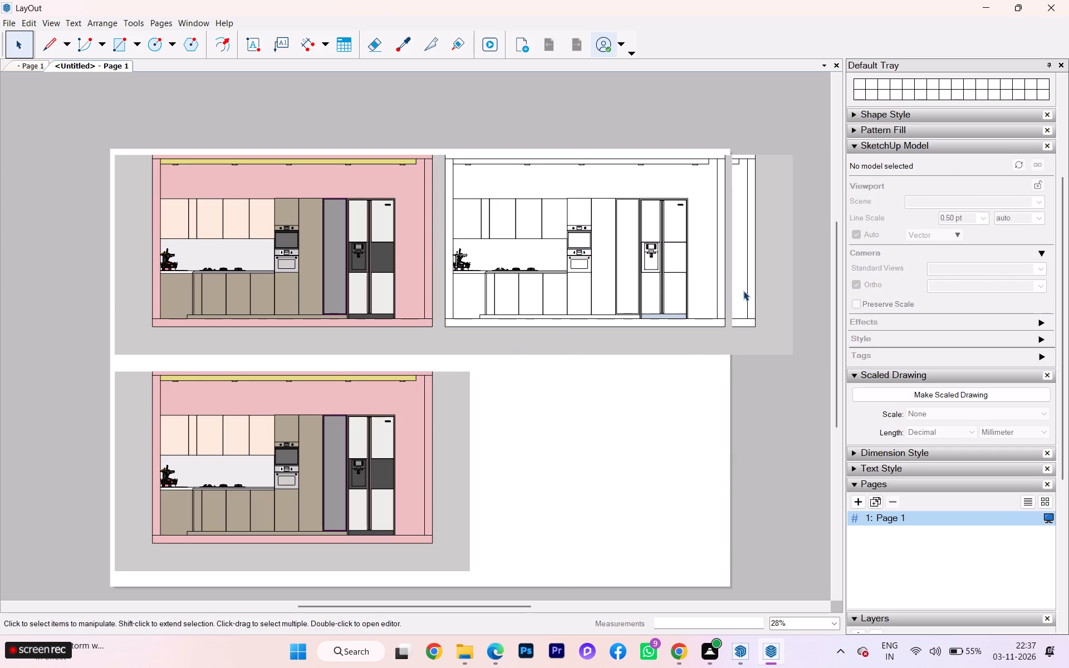
{"action": "left_click", "coordinate": [697, 301]}
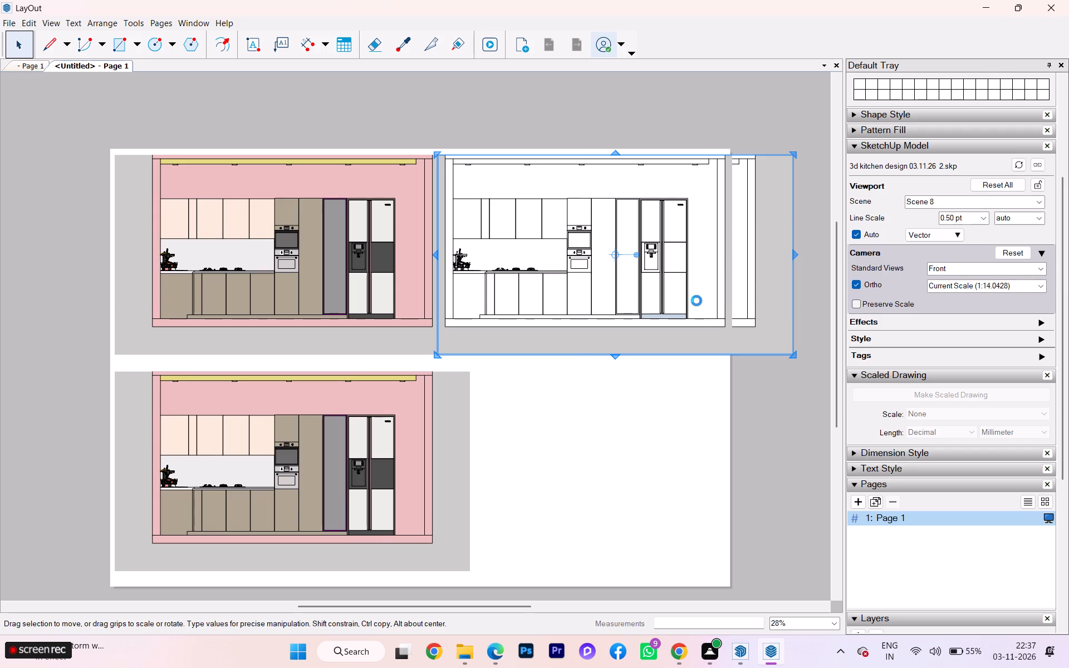
{"action": "left_click", "coordinate": [751, 283]}
{"action": "key", "text": "Delete"}
{"action": "left_click", "coordinate": [739, 310]}
{"action": "key", "text": "Delete"}
{"action": "left_click", "coordinate": [745, 203]}
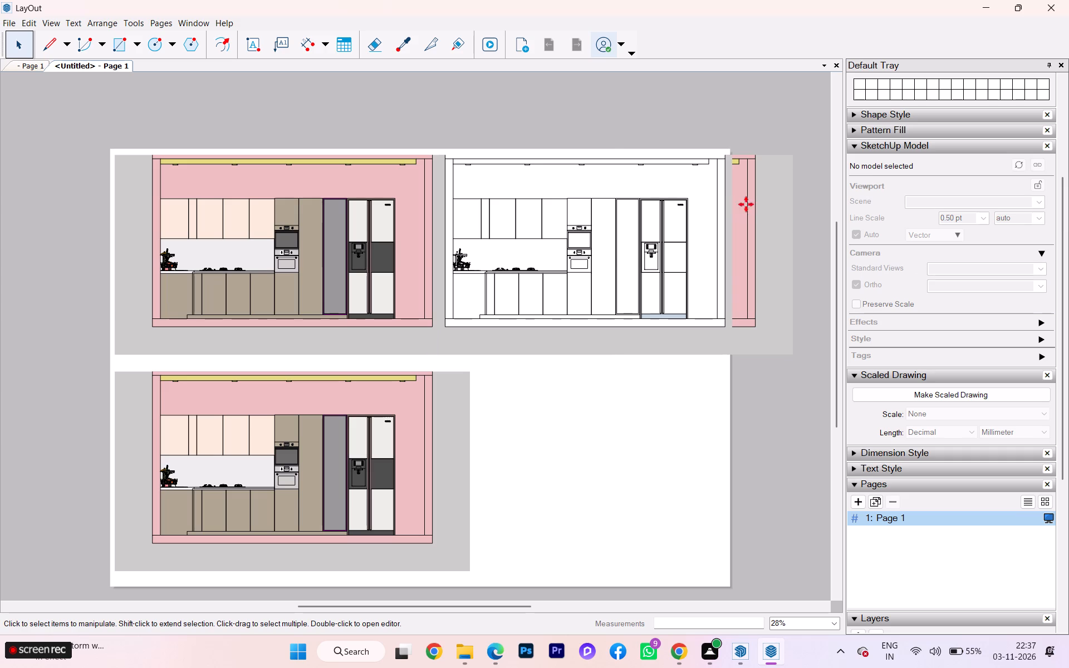
{"action": "key", "text": "Delete"}
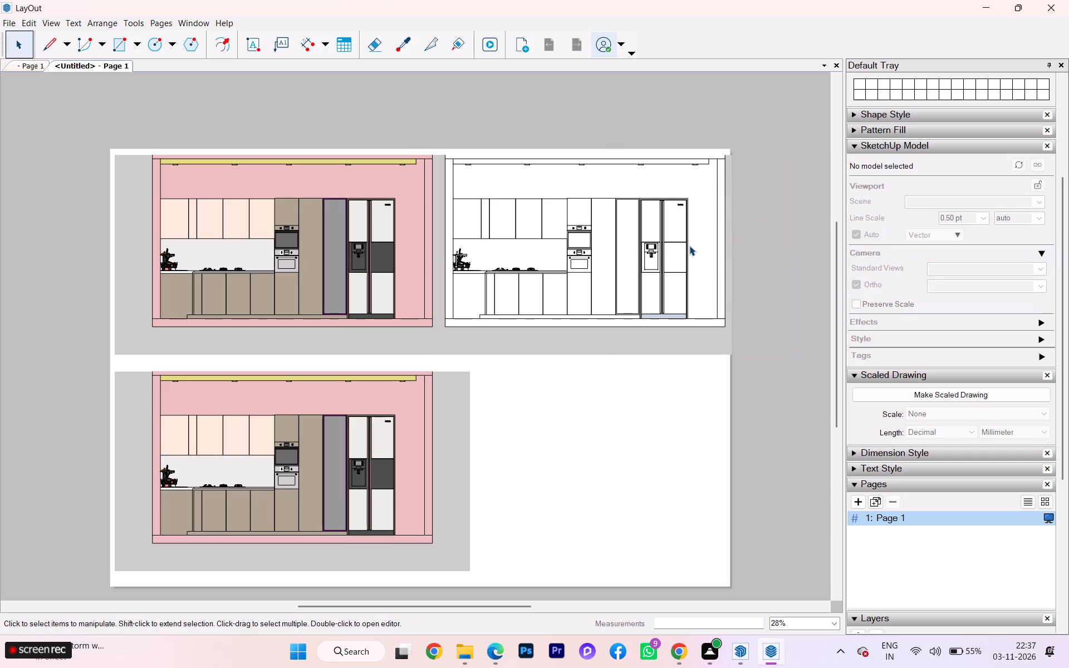
Narrow the upper-right viewport further to about 0.94 of its width, leaving a margin inside the sheet's edge.
{"action": "left_click", "coordinate": [689, 245]}
{"action": "scroll", "coordinate": [730, 260], "scroll_direction": "up", "scroll_amount": 3}
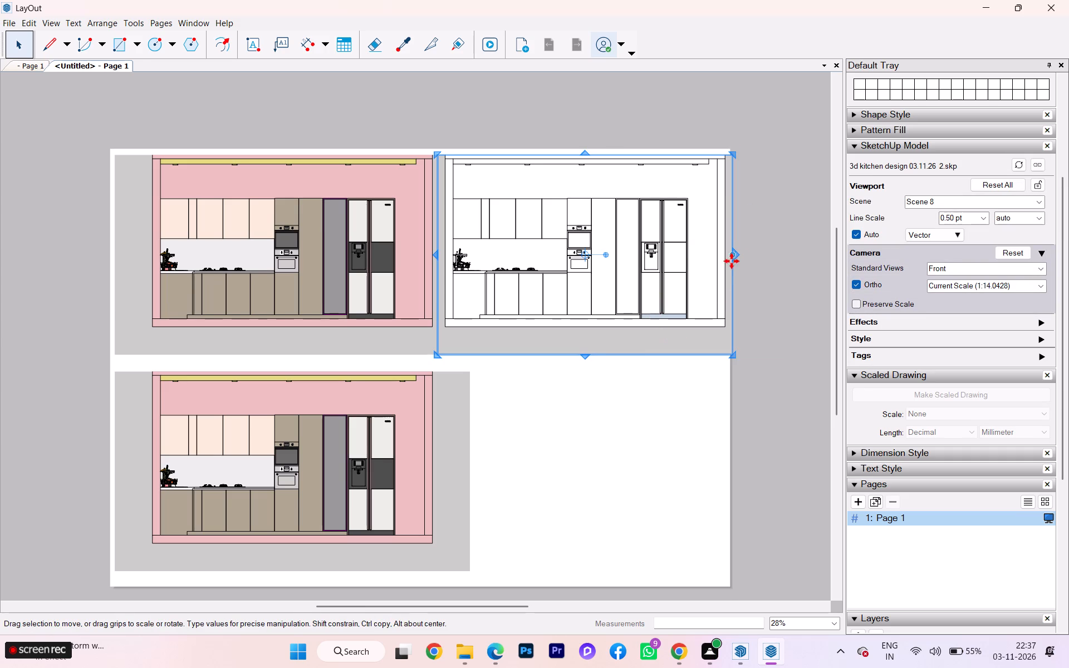
{"action": "left_click_drag", "start_coordinate": [735, 256], "coordinate": [708, 262]}
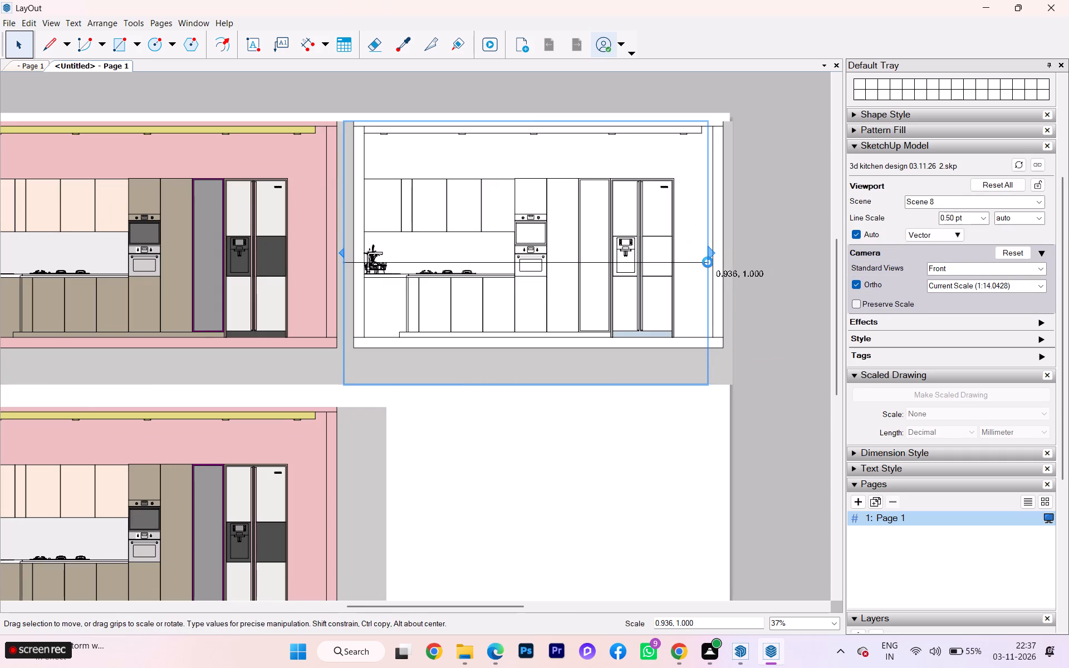
{"action": "left_click", "coordinate": [708, 262]}
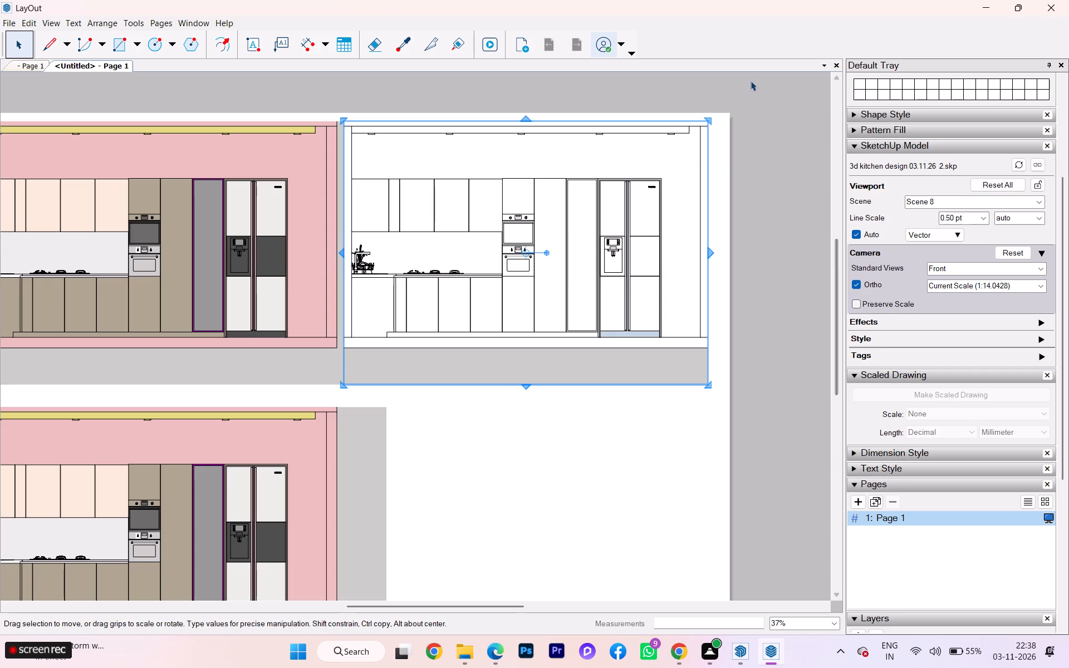
Collapse the viewport's Camera settings.
{"action": "left_click", "coordinate": [1041, 247]}
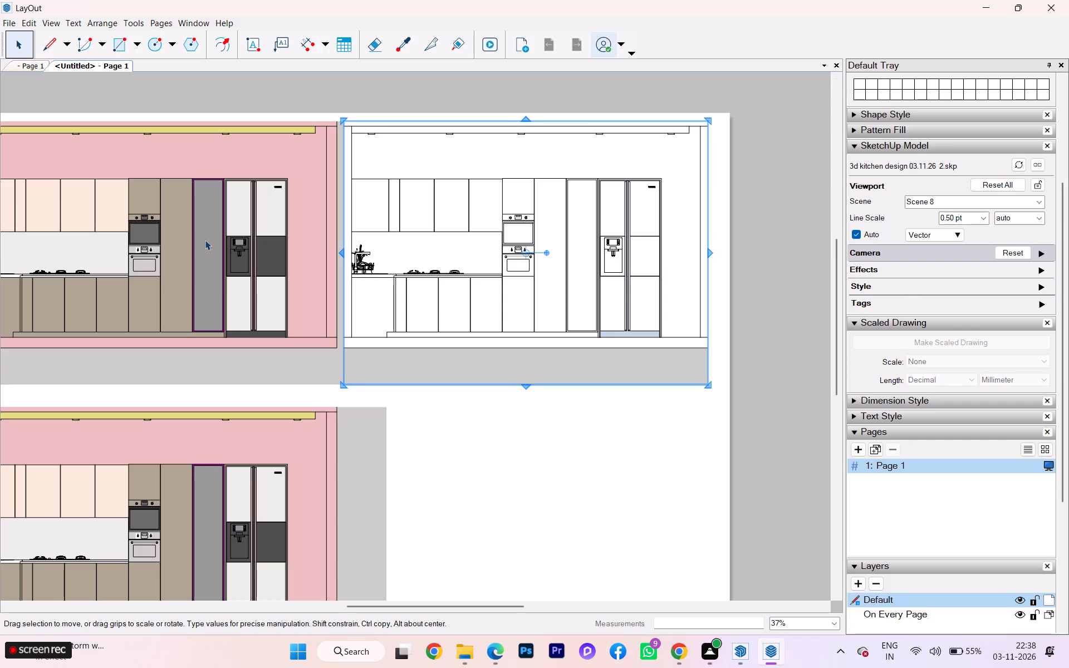
Move the upper-left coloured elevation viewport slightly left, away from the line-drawing elevation beside it.
{"action": "left_click", "coordinate": [300, 448]}
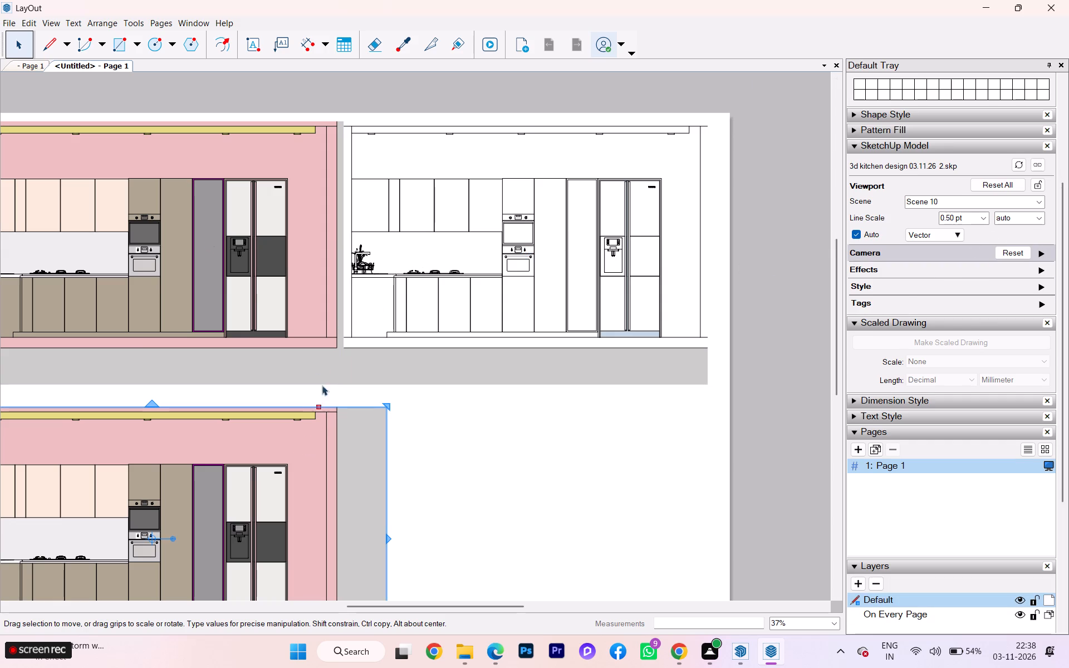
{"action": "scroll", "coordinate": [643, 297], "scroll_direction": "up", "scroll_amount": 4}
{"action": "scroll", "coordinate": [664, 273], "scroll_direction": "down", "scroll_amount": 1}
{"action": "scroll", "coordinate": [665, 273], "scroll_direction": "up", "scroll_amount": 2}
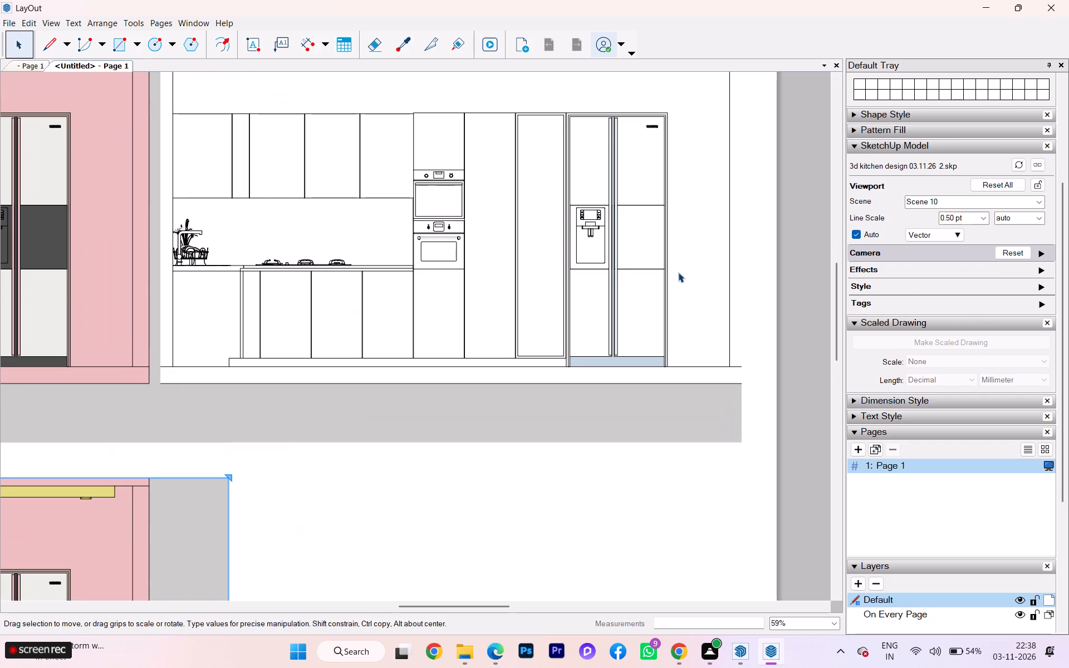
{"action": "scroll", "coordinate": [678, 272], "scroll_direction": "down", "scroll_amount": 6}
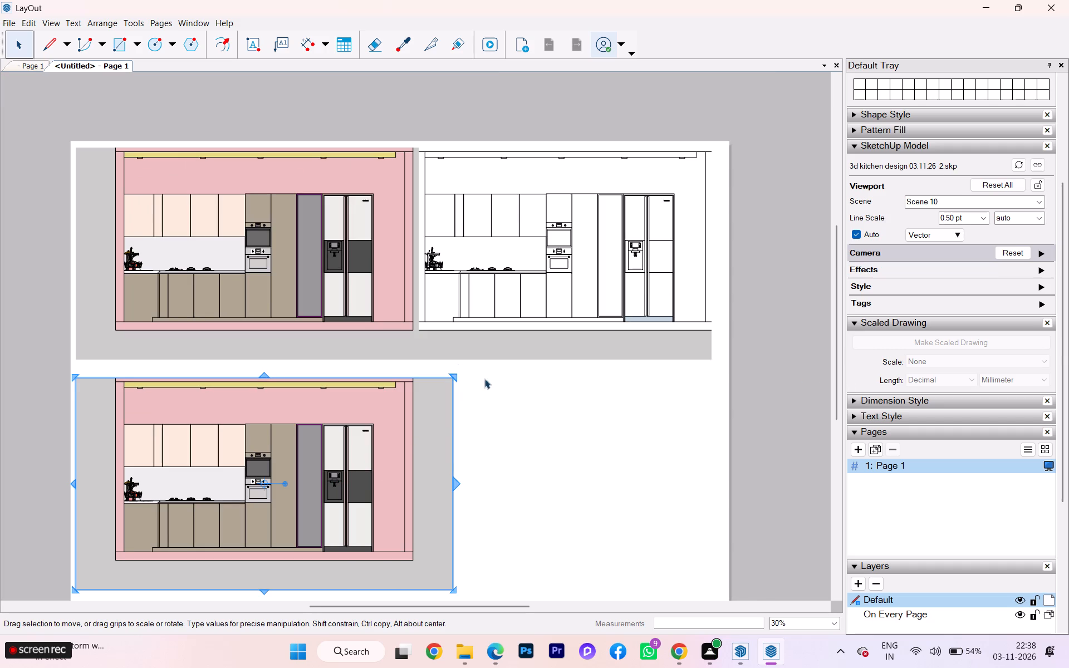
{"action": "left_click", "coordinate": [315, 289]}
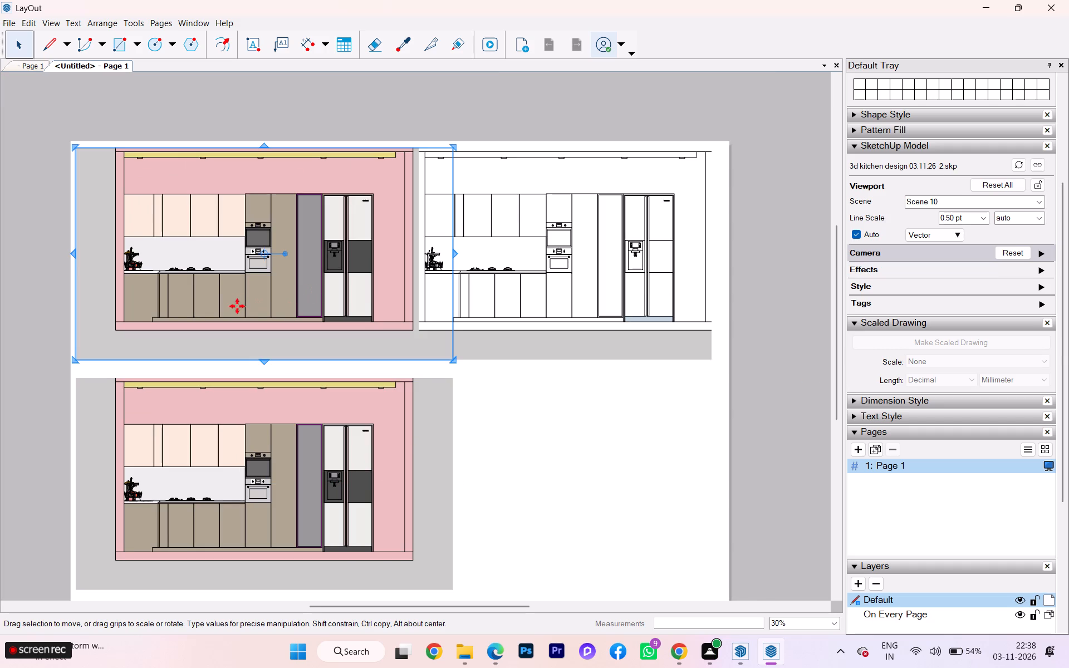
{"action": "left_click_drag", "start_coordinate": [245, 293], "coordinate": [224, 292]}
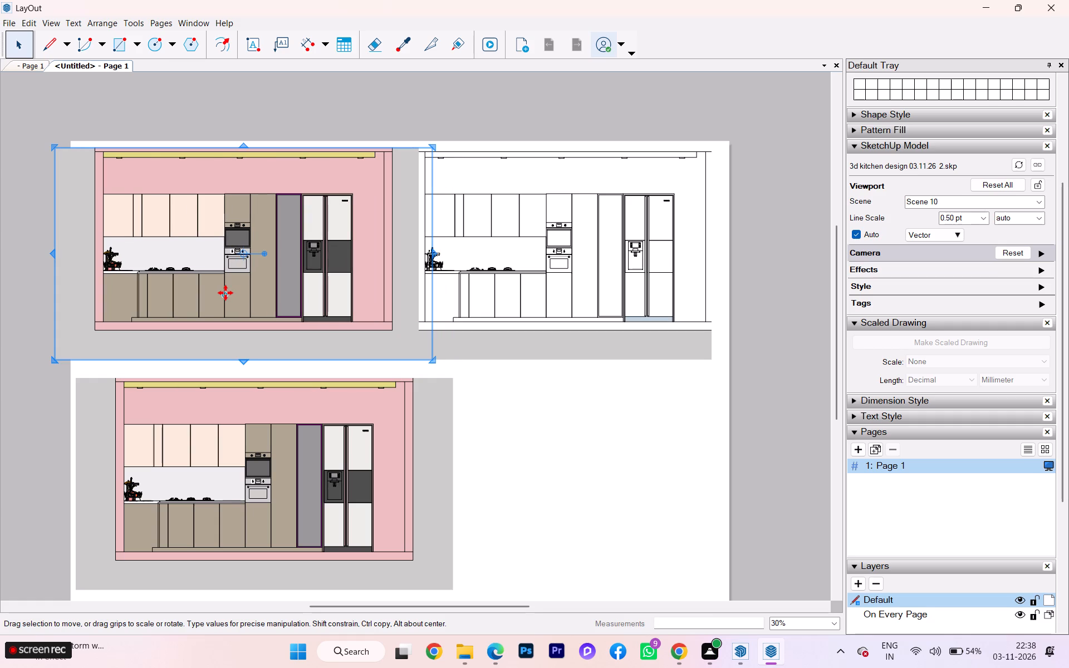
{"action": "left_click", "coordinate": [503, 390]}
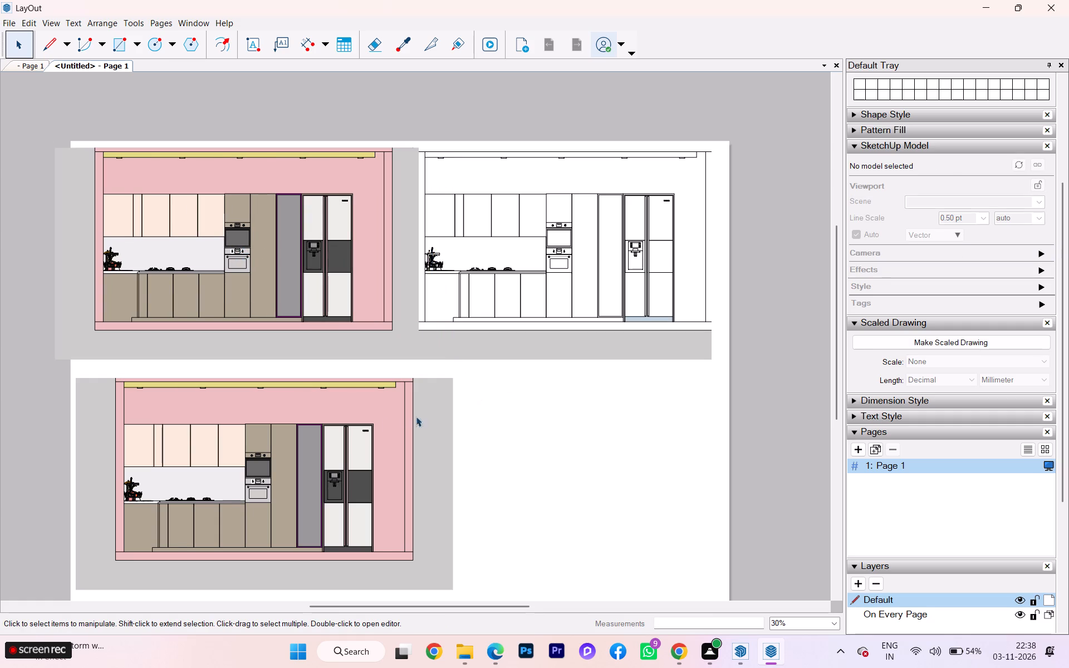
Crop the left side of the upper-left viewport so that its edge lies inside the sheet.
{"action": "left_click", "coordinate": [223, 284]}
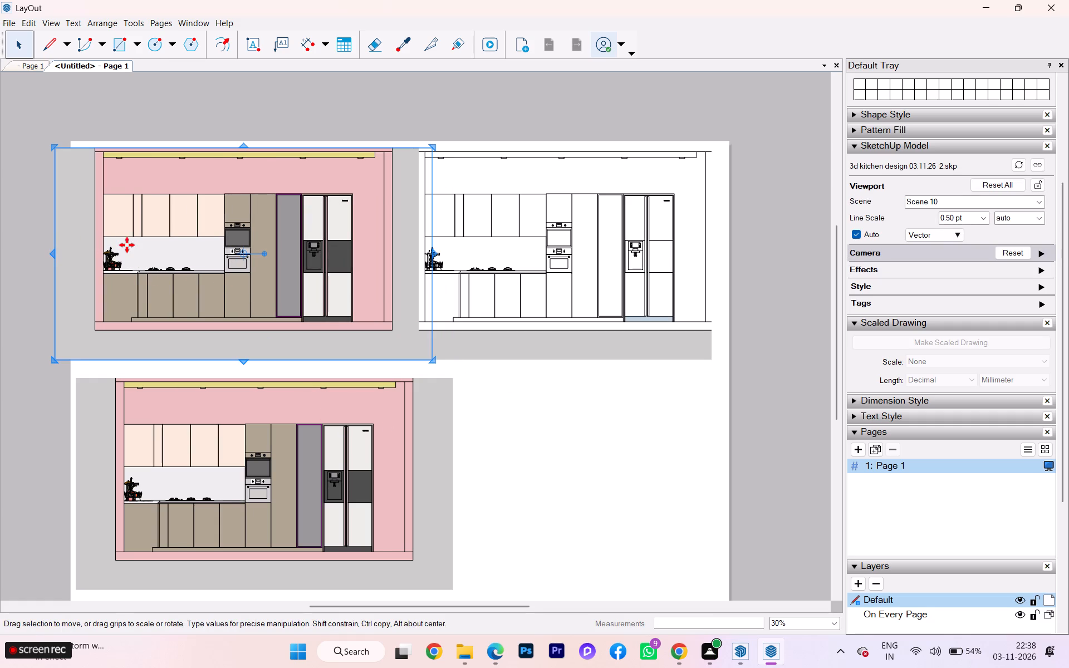
{"action": "left_click_drag", "start_coordinate": [53, 252], "coordinate": [87, 250]}
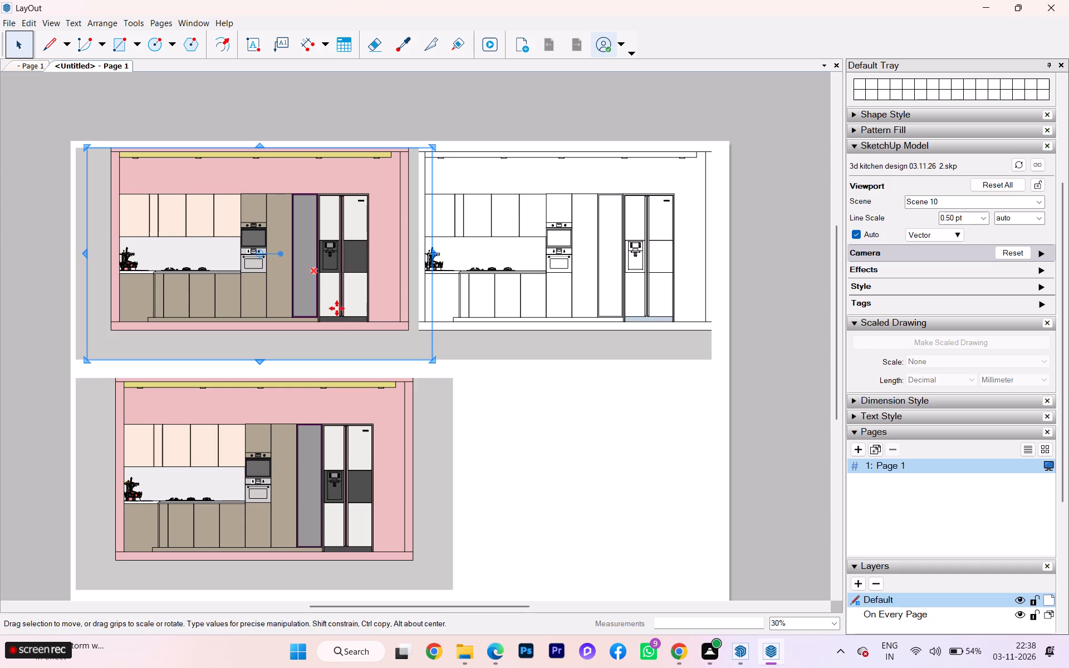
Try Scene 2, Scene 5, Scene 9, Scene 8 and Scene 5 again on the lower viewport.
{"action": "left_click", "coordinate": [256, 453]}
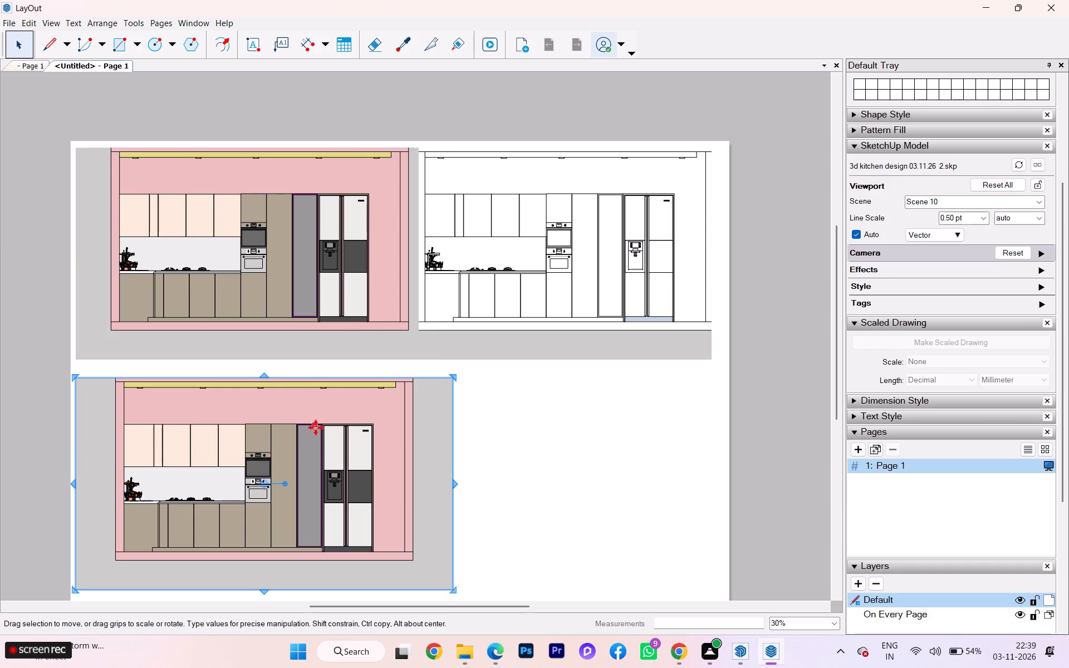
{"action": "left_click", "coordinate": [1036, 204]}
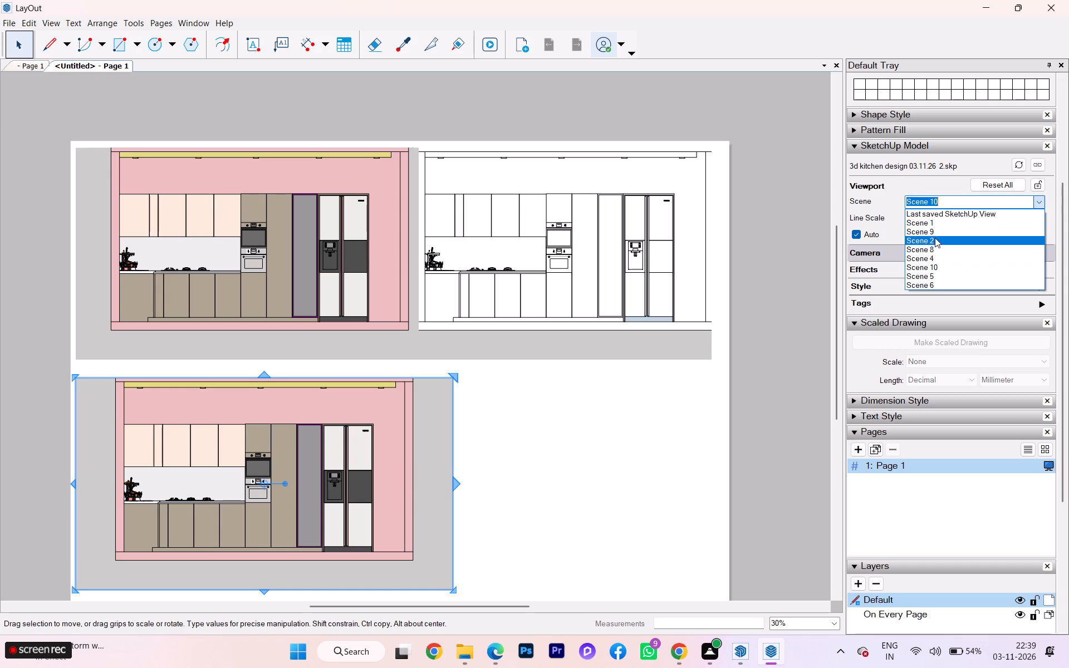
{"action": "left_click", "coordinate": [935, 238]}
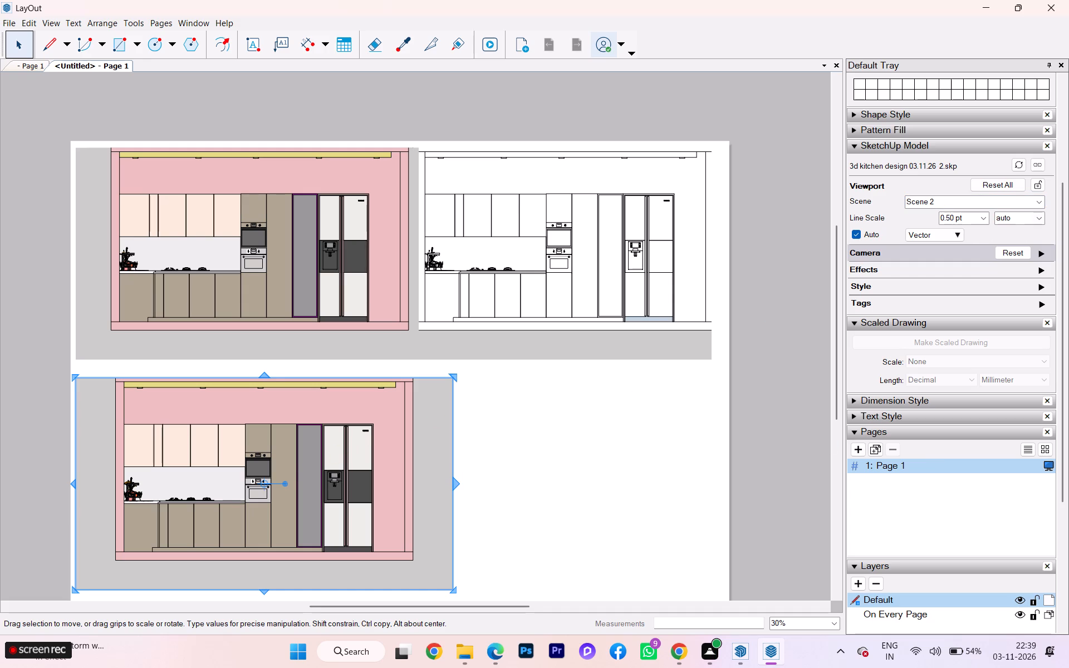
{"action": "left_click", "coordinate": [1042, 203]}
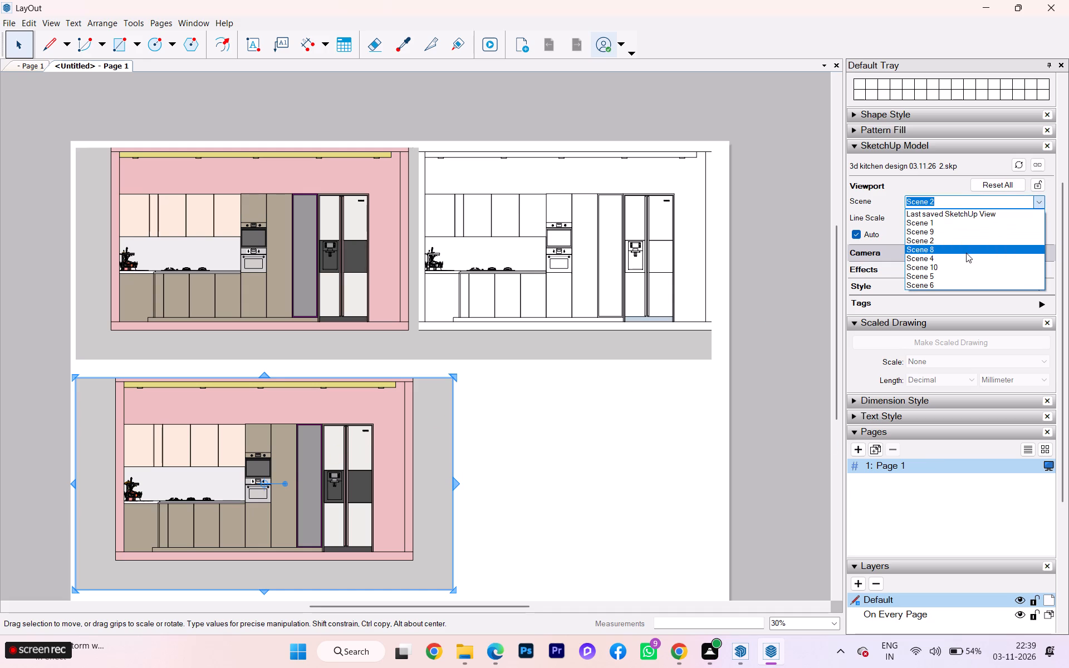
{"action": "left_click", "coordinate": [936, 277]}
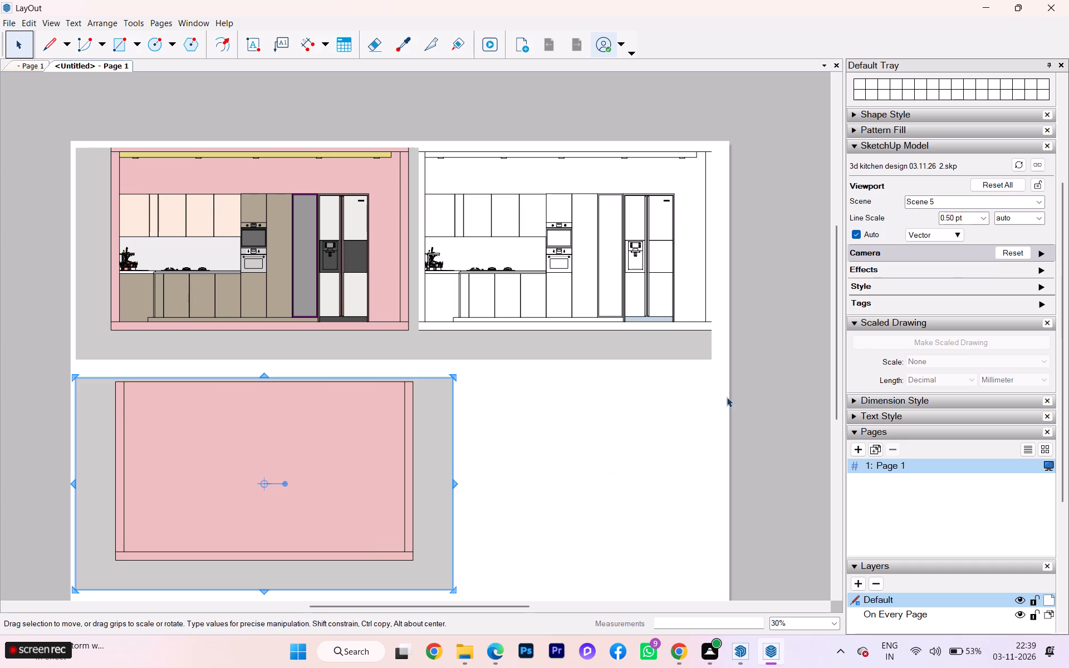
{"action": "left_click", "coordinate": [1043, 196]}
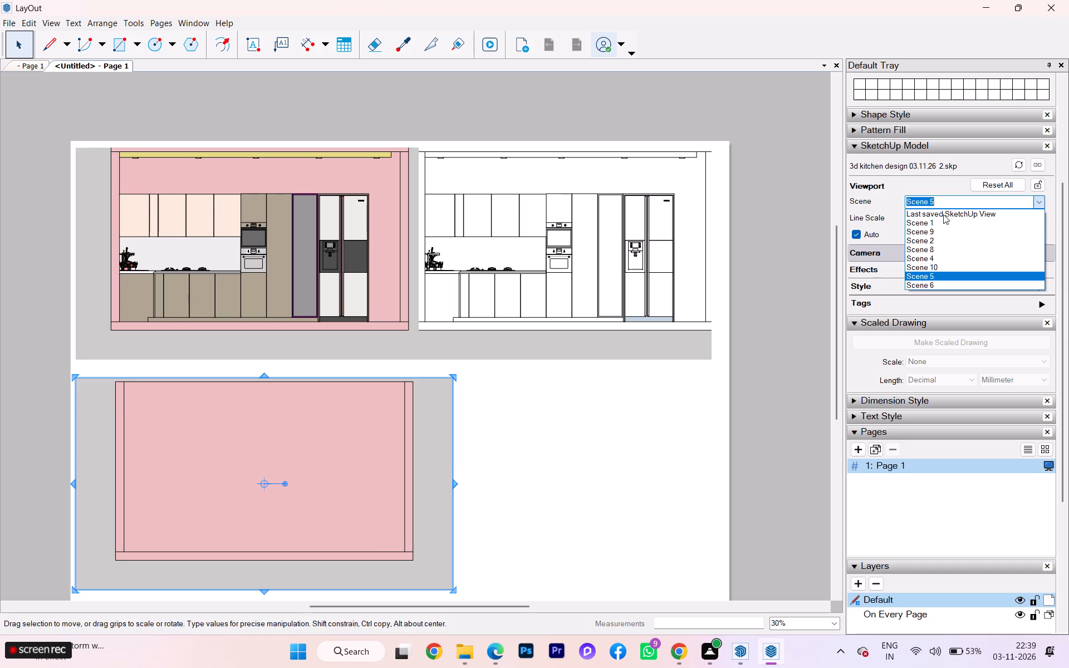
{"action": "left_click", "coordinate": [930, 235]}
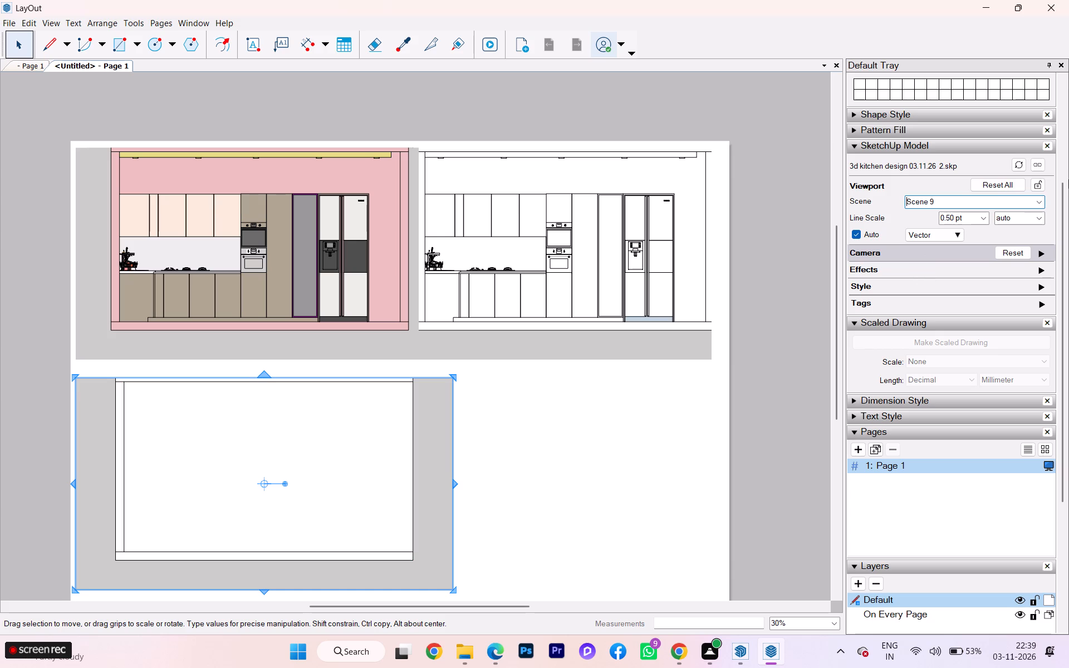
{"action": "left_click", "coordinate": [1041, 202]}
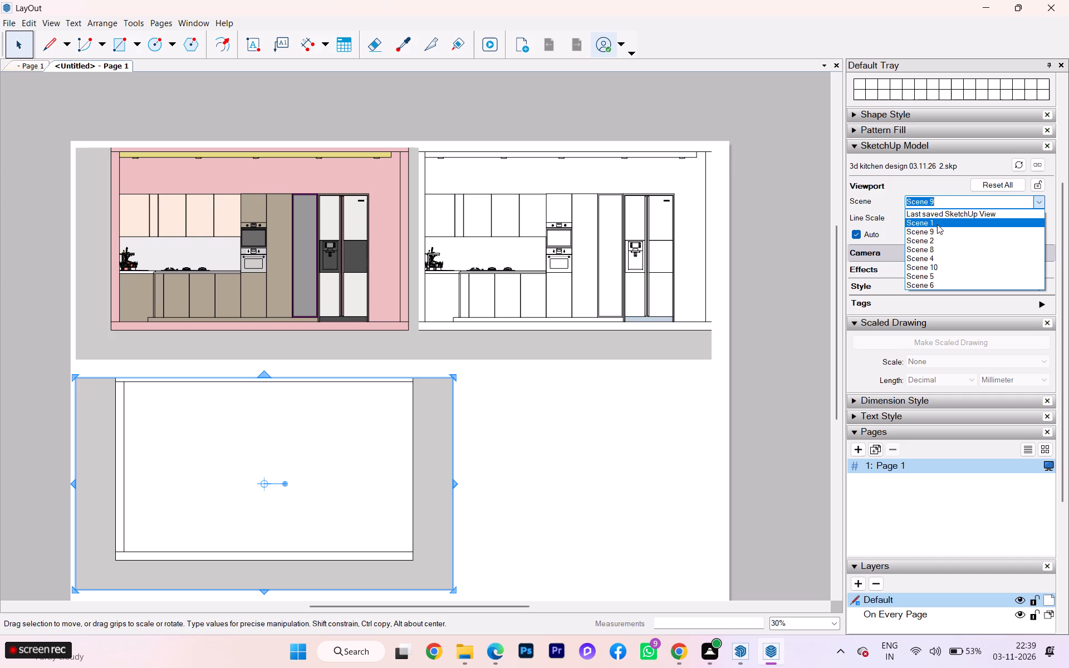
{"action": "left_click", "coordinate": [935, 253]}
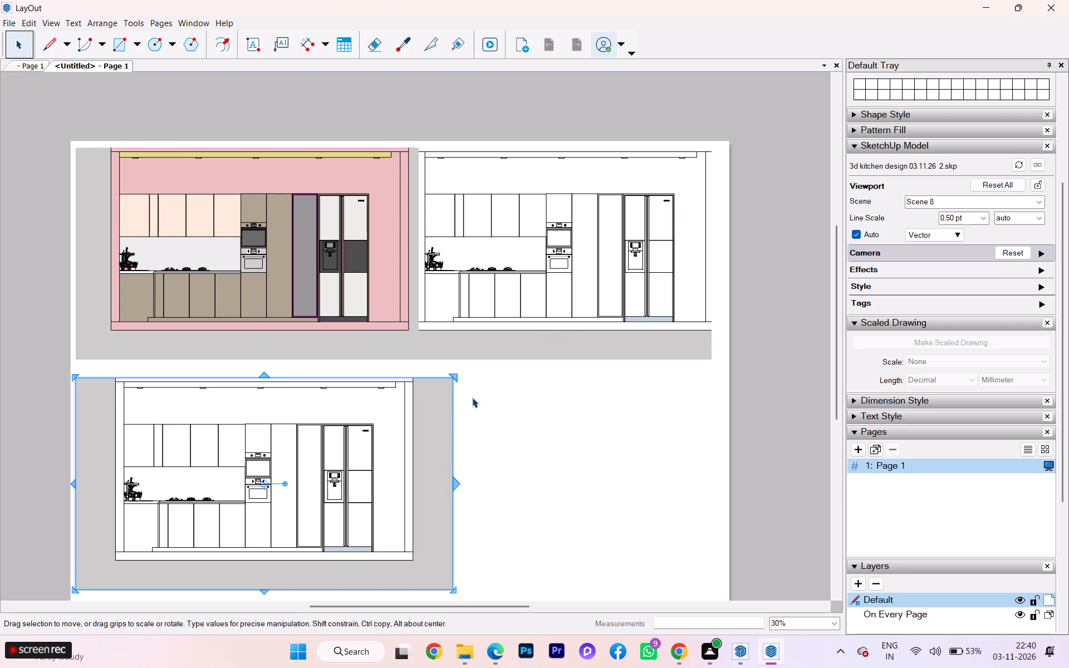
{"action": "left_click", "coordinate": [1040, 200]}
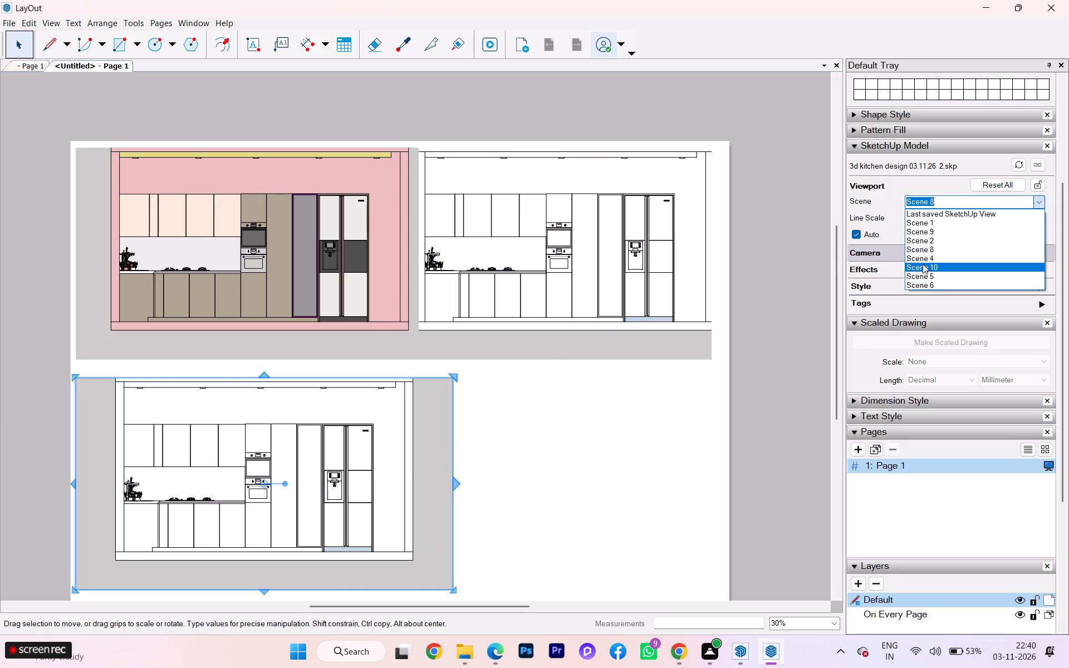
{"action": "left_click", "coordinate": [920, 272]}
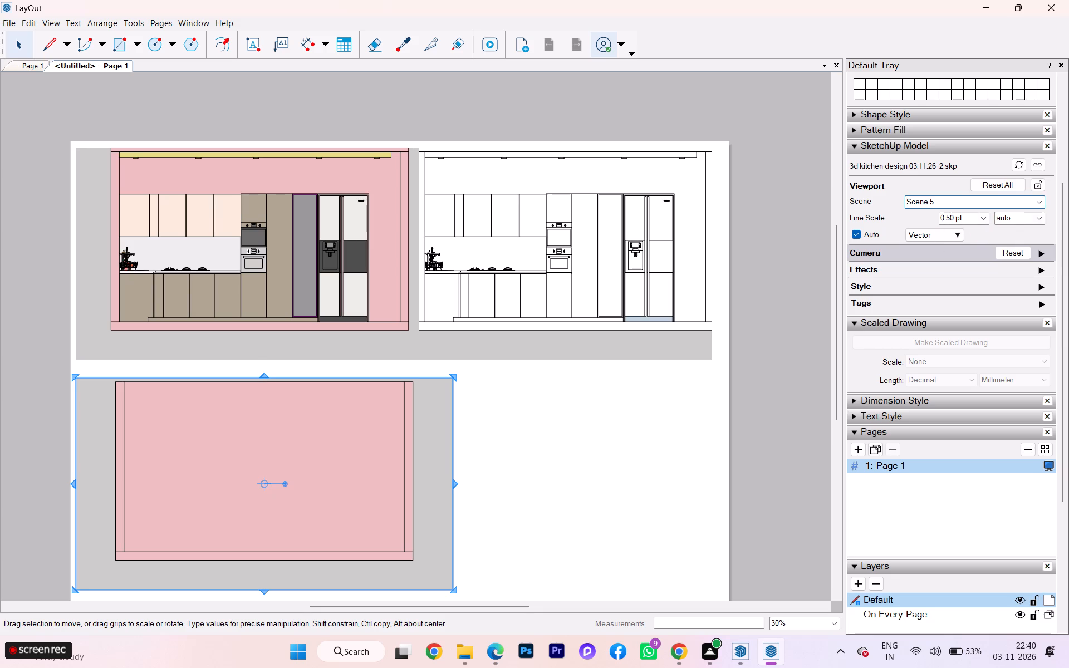
Set the lower viewport's scene to Last saved SketchUp View.
{"action": "left_click", "coordinate": [1033, 200]}
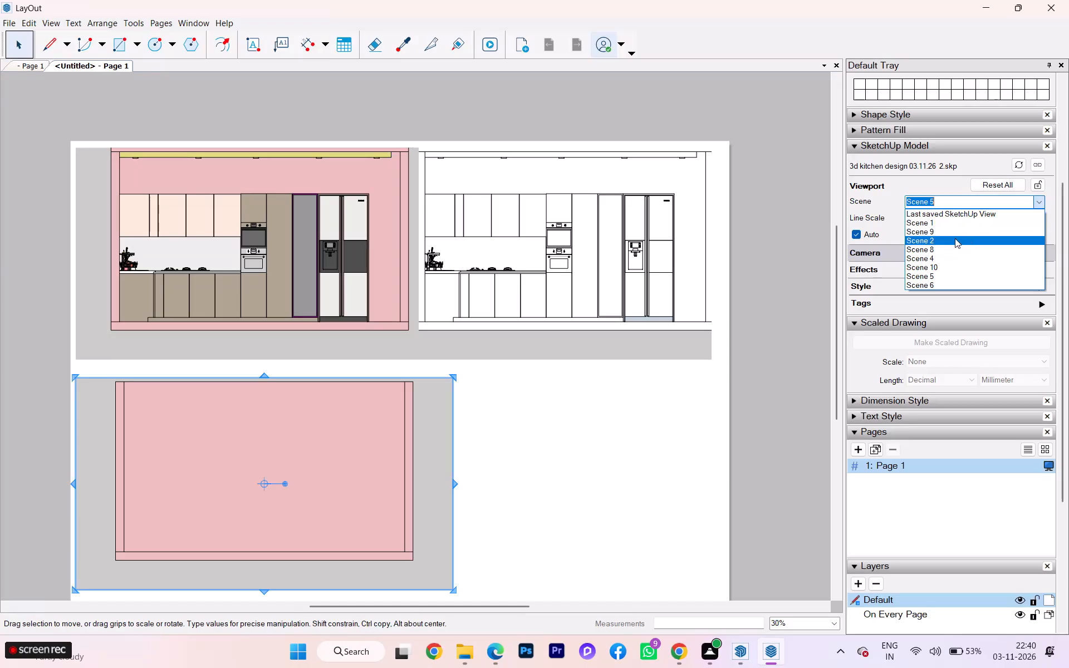
{"action": "left_click", "coordinate": [942, 212]}
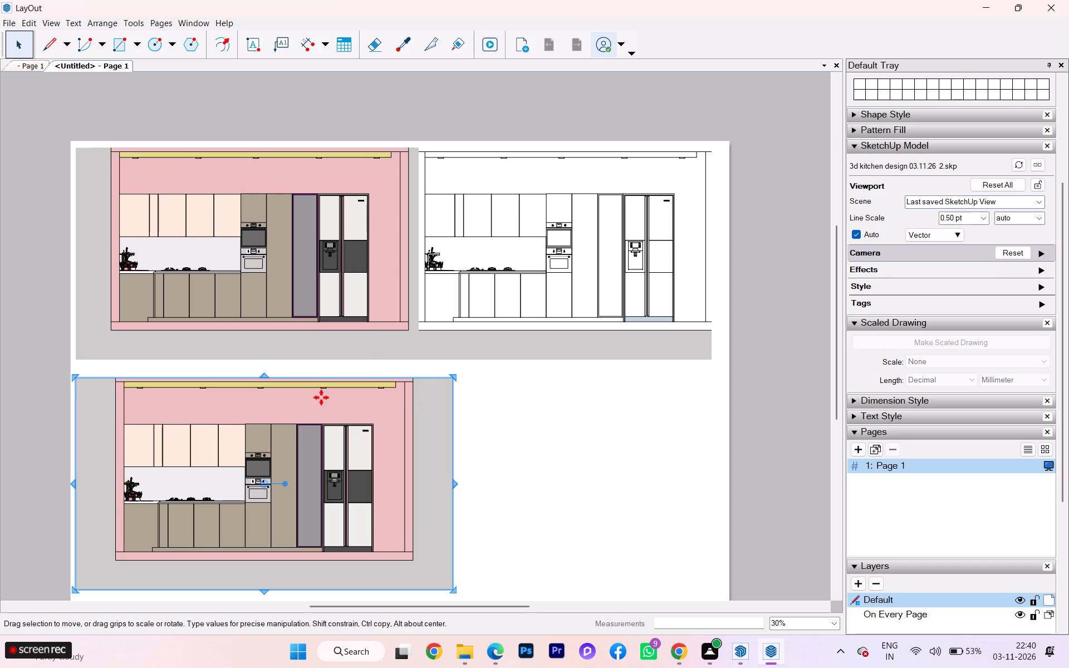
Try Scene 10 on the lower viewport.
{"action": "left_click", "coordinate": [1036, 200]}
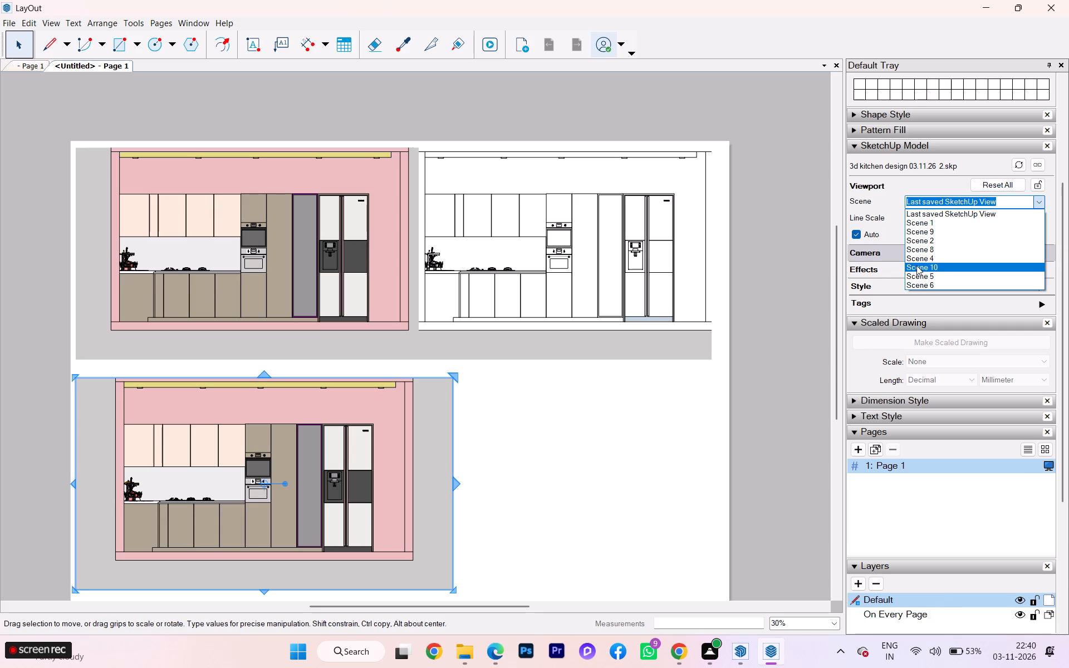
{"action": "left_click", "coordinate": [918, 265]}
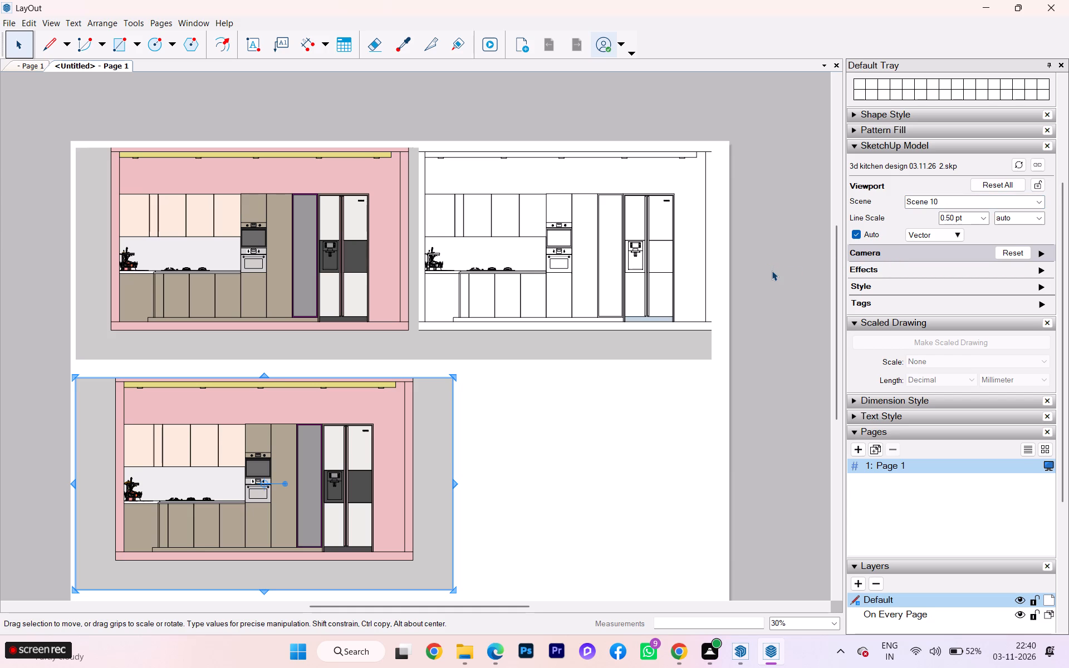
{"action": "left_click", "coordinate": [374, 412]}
Set the lower viewport's scene to Scene 6.
{"action": "left_click", "coordinate": [1038, 202]}
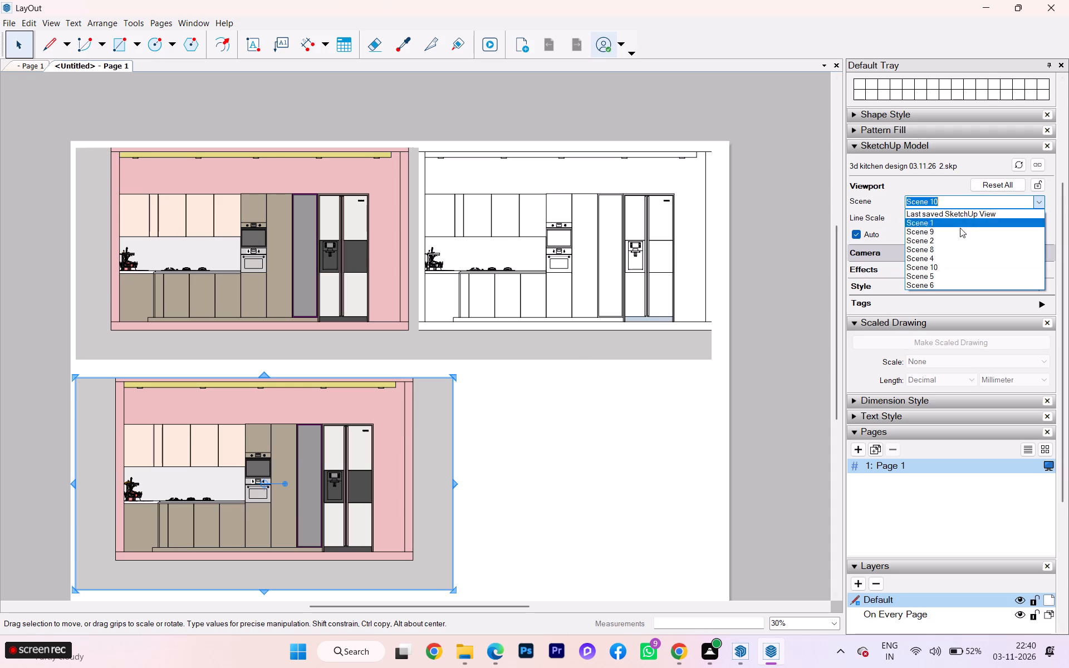
{"action": "left_click", "coordinate": [911, 281]}
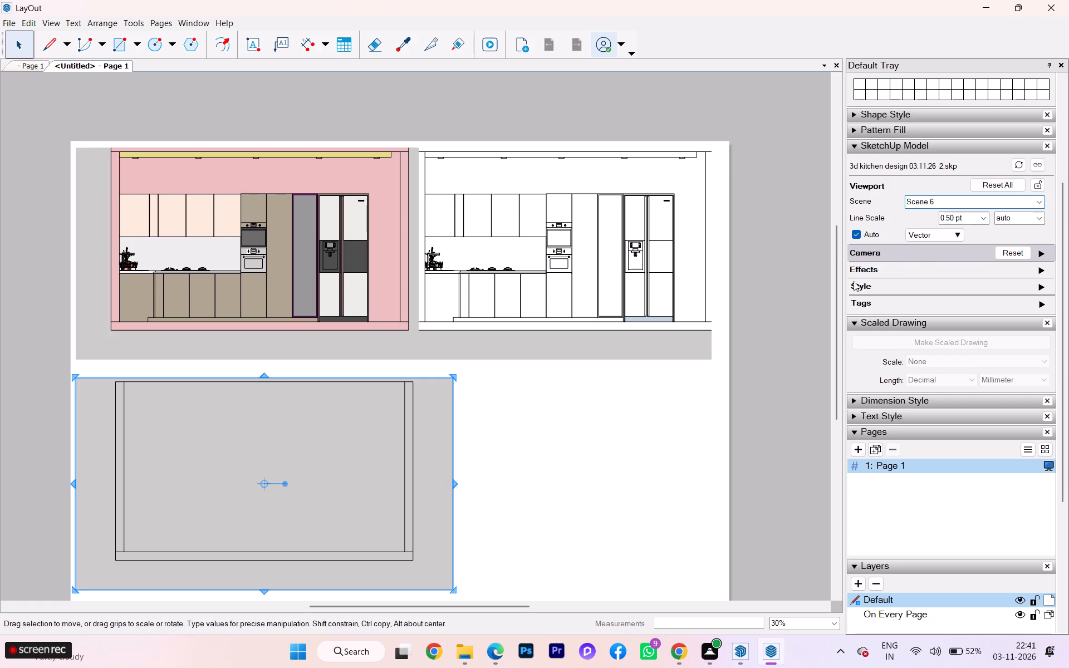
Move the Scene 6 viewport slightly down and enlarge it upward until its top edge lies just below the upper viewports.
{"action": "left_click_drag", "start_coordinate": [321, 495], "coordinate": [320, 510]}
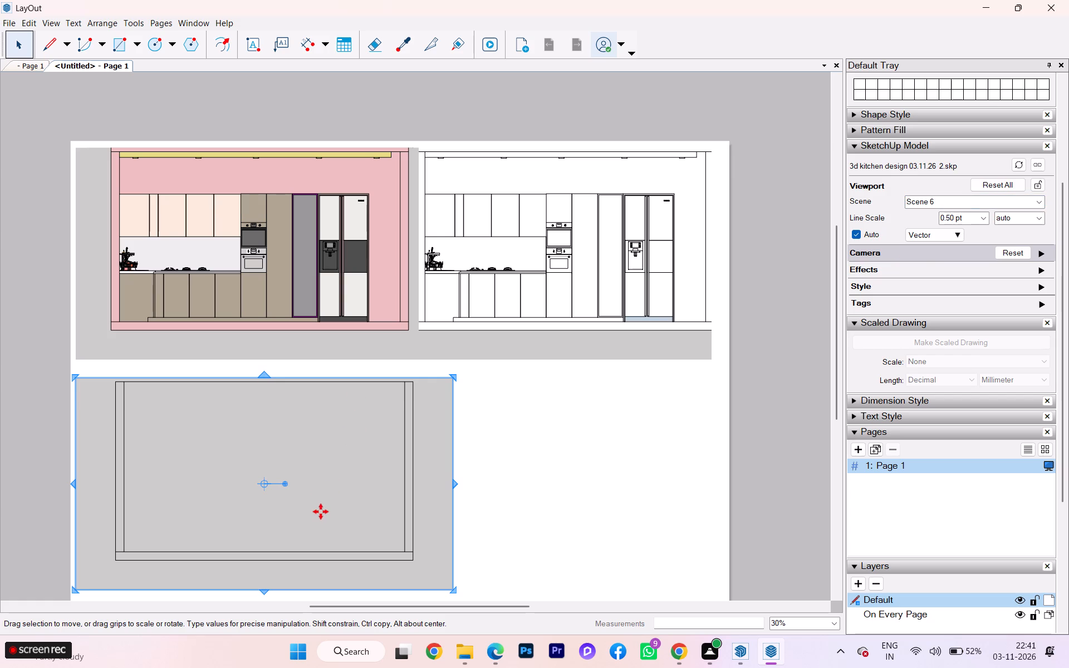
{"action": "left_click_drag", "start_coordinate": [320, 510], "coordinate": [320, 518]}
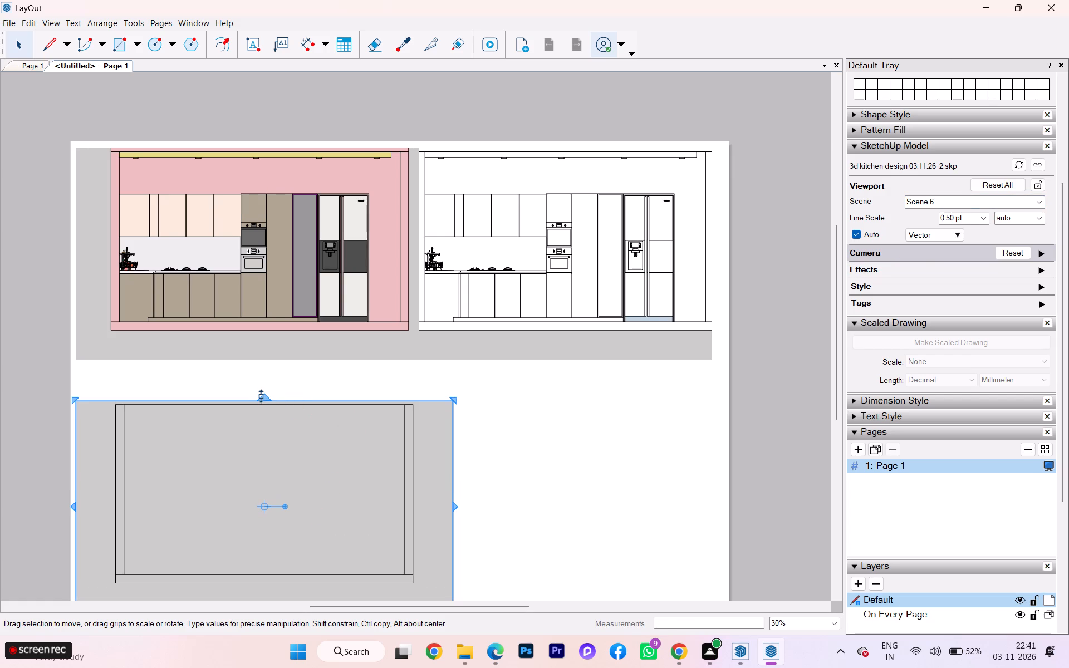
{"action": "left_click_drag", "start_coordinate": [260, 395], "coordinate": [271, 372]}
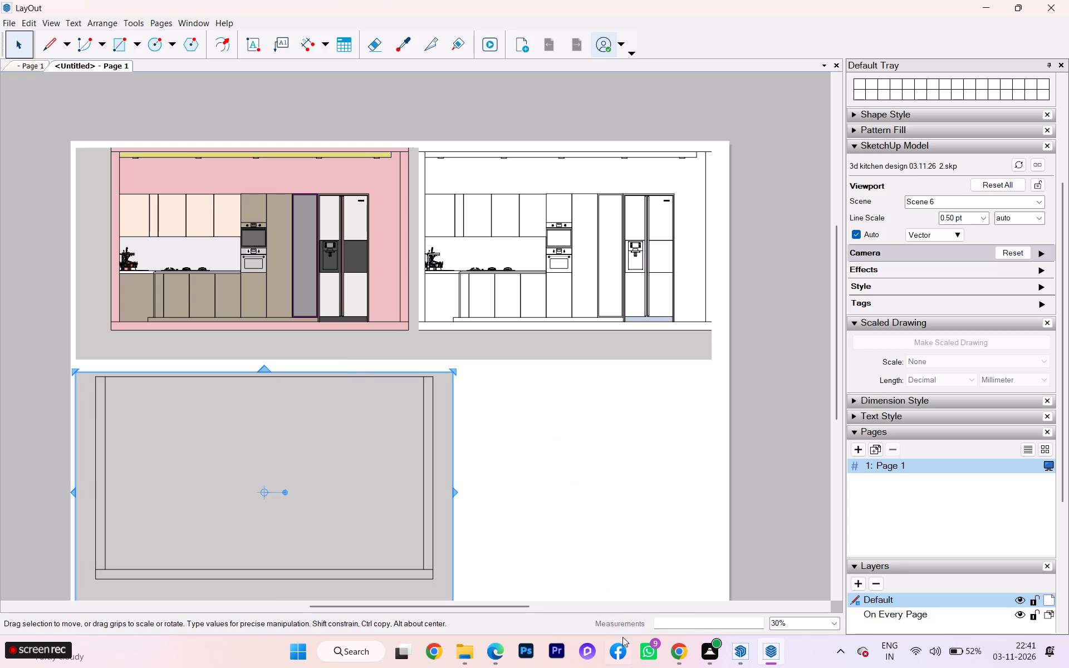
Switch to the SketchUp kitchen model and examine Scenes 4, 8, 2, 1 and 9 as candidates for the sheet.
{"action": "left_click", "coordinate": [704, 586]}
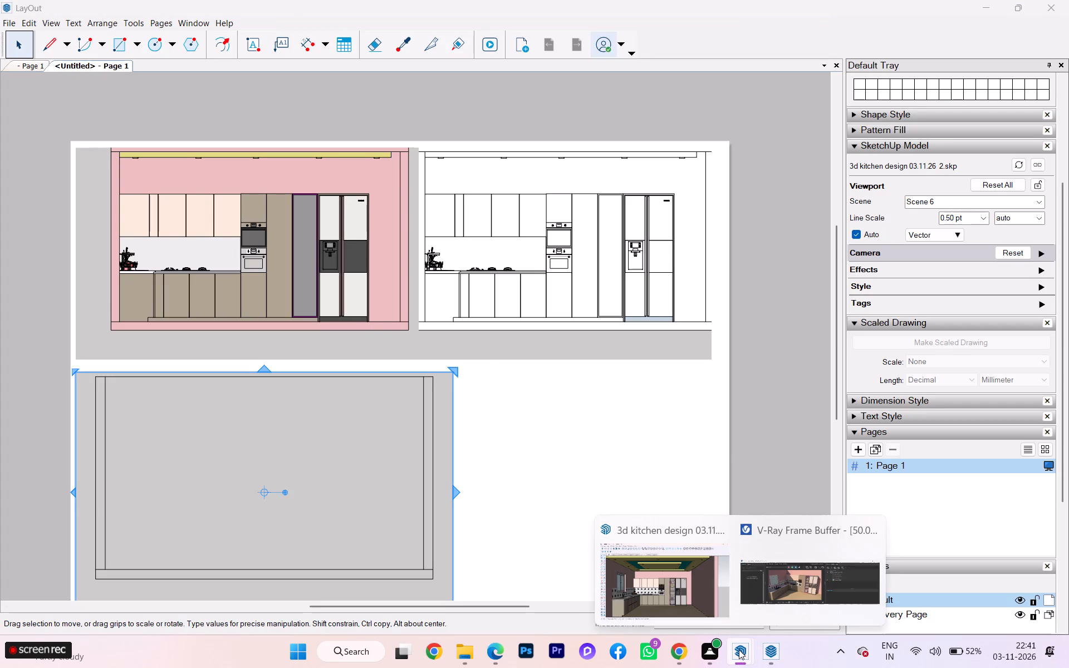
{"action": "left_click", "coordinate": [682, 586]}
{"action": "scroll", "coordinate": [513, 421], "scroll_direction": "down", "scroll_amount": 1}
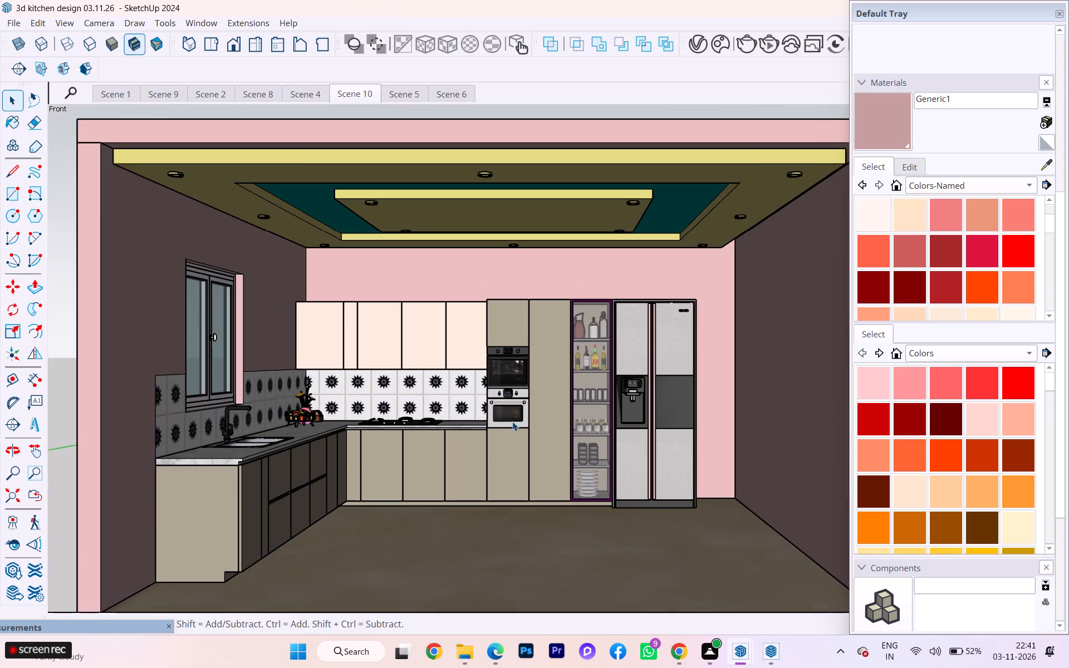
{"action": "left_click", "coordinate": [322, 97]}
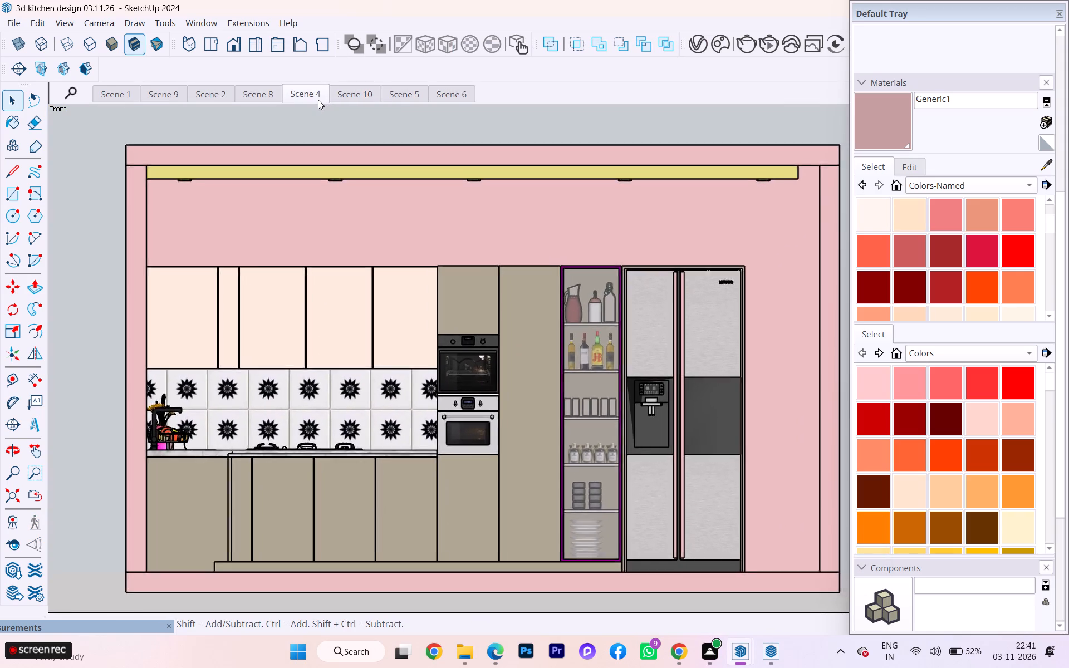
{"action": "left_click", "coordinate": [276, 92]}
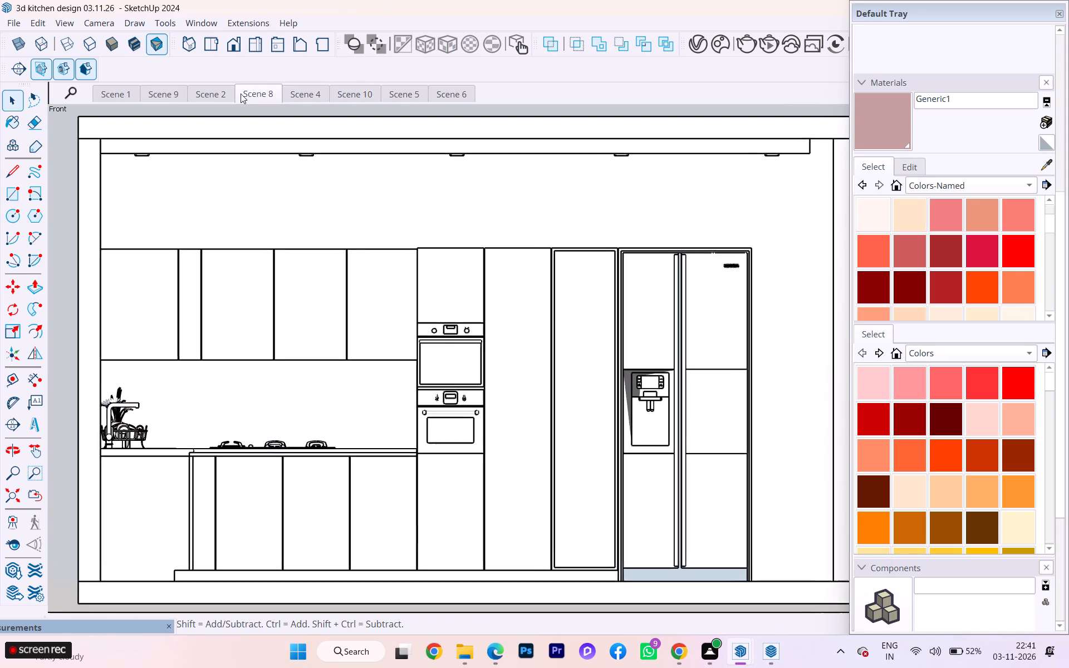
{"action": "left_click", "coordinate": [228, 92]}
{"action": "left_click", "coordinate": [314, 86]}
{"action": "left_click", "coordinate": [325, 92]}
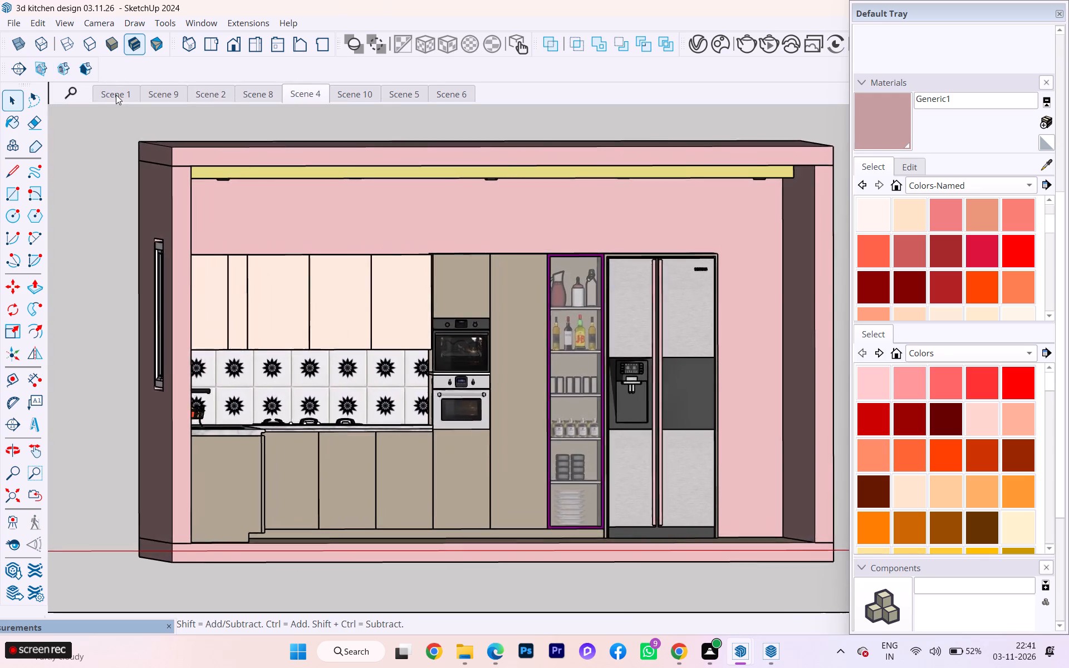
{"action": "left_click", "coordinate": [116, 95]}
{"action": "left_click", "coordinate": [84, 94]}
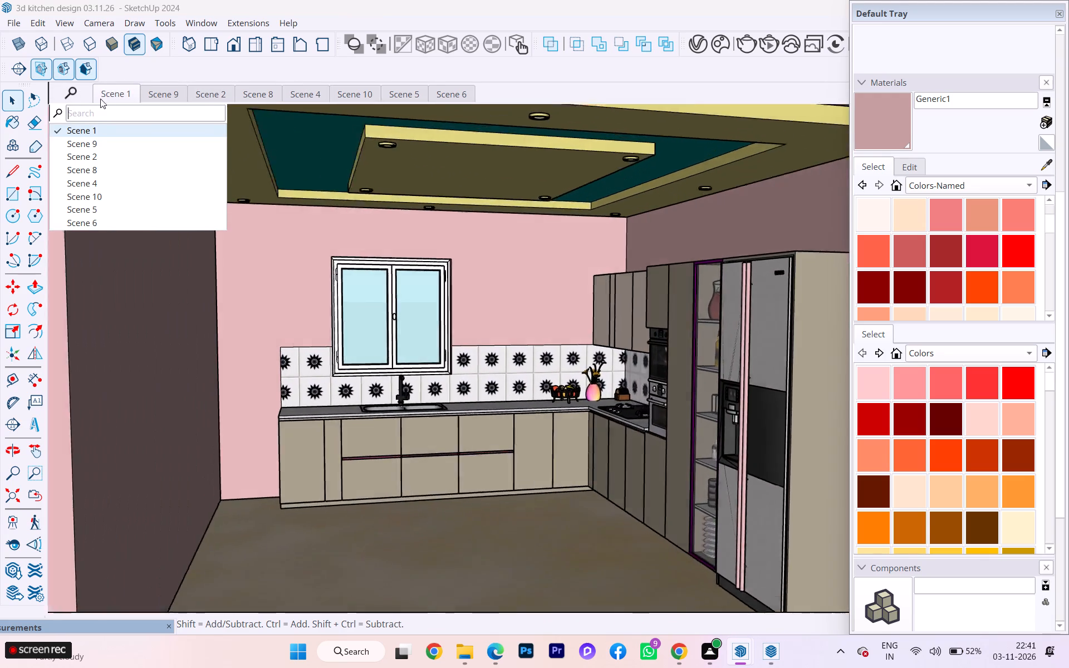
{"action": "left_click", "coordinate": [76, 90]}
{"action": "left_click", "coordinate": [137, 296]}
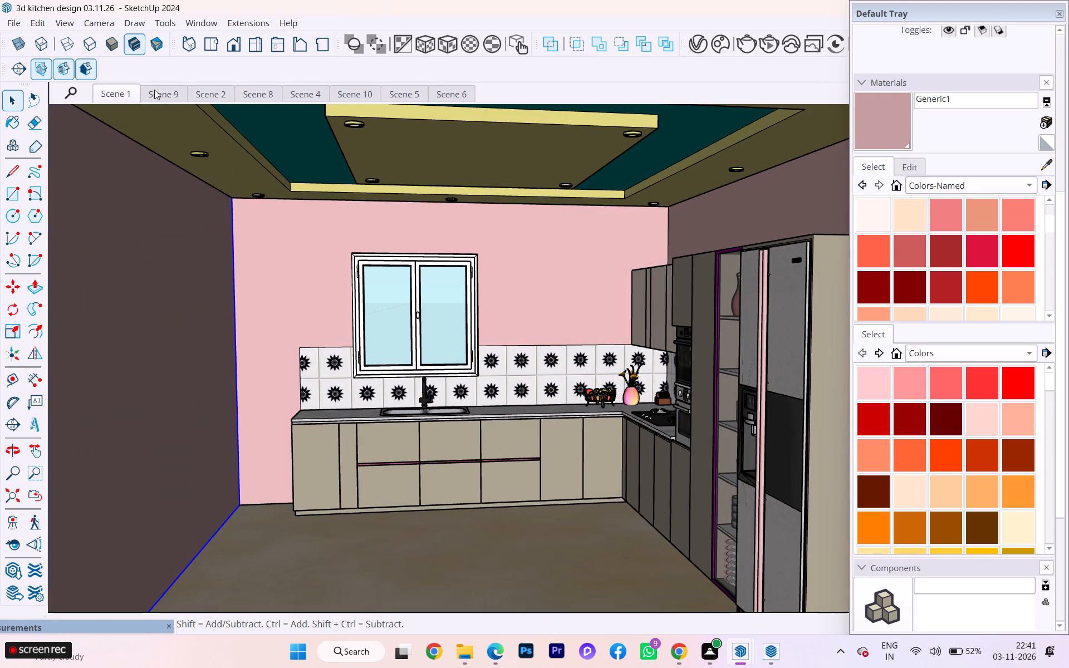
{"action": "left_click", "coordinate": [185, 86]}
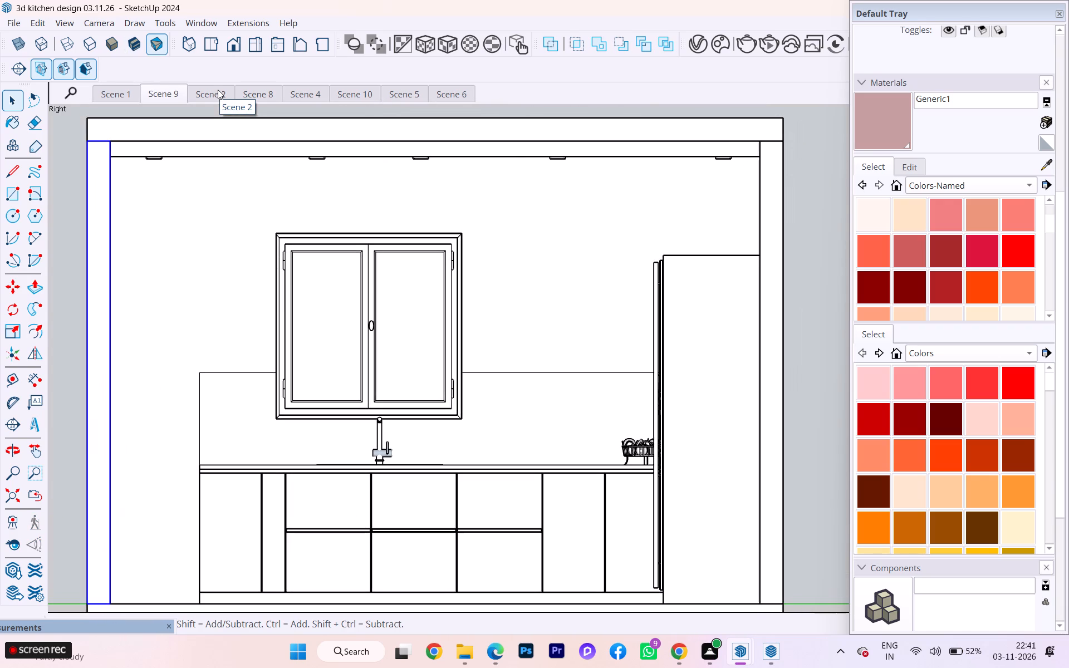
{"action": "left_click", "coordinate": [121, 87]}
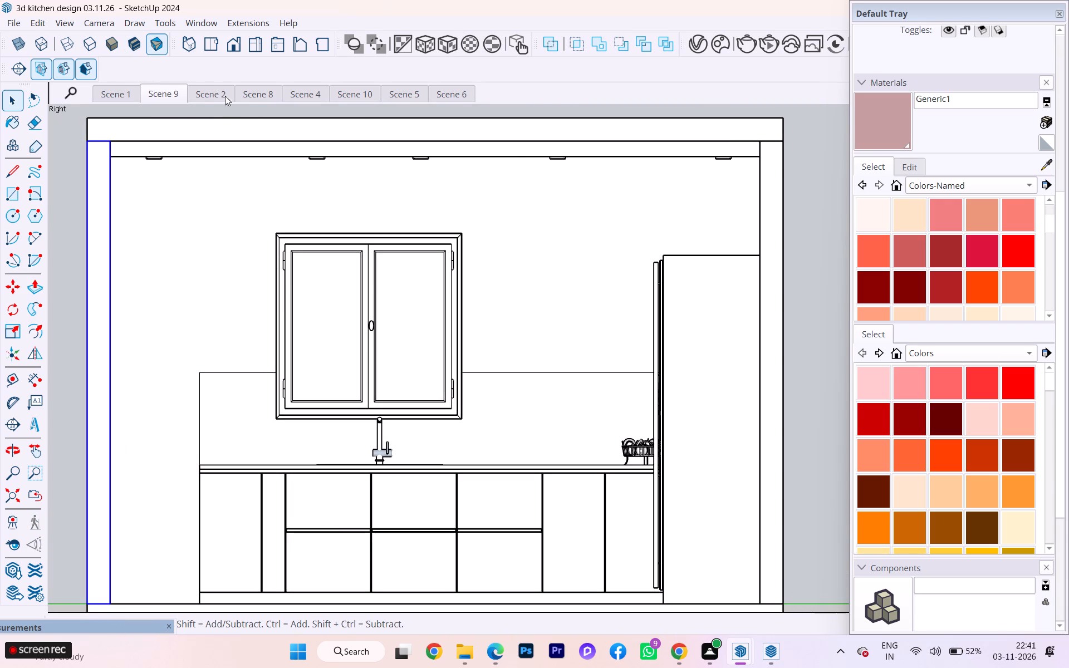
In Scene 2, turn off the display of section cuts and section fills.
{"action": "left_click", "coordinate": [212, 97]}
{"action": "left_click", "coordinate": [218, 93]}
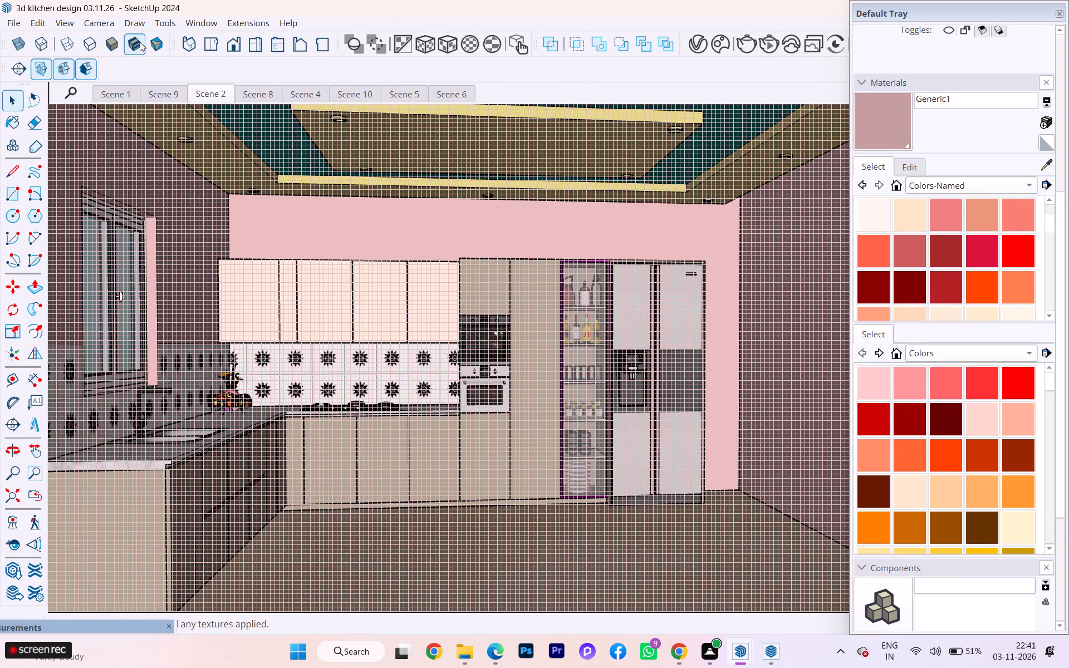
{"action": "left_click", "coordinate": [41, 71]}
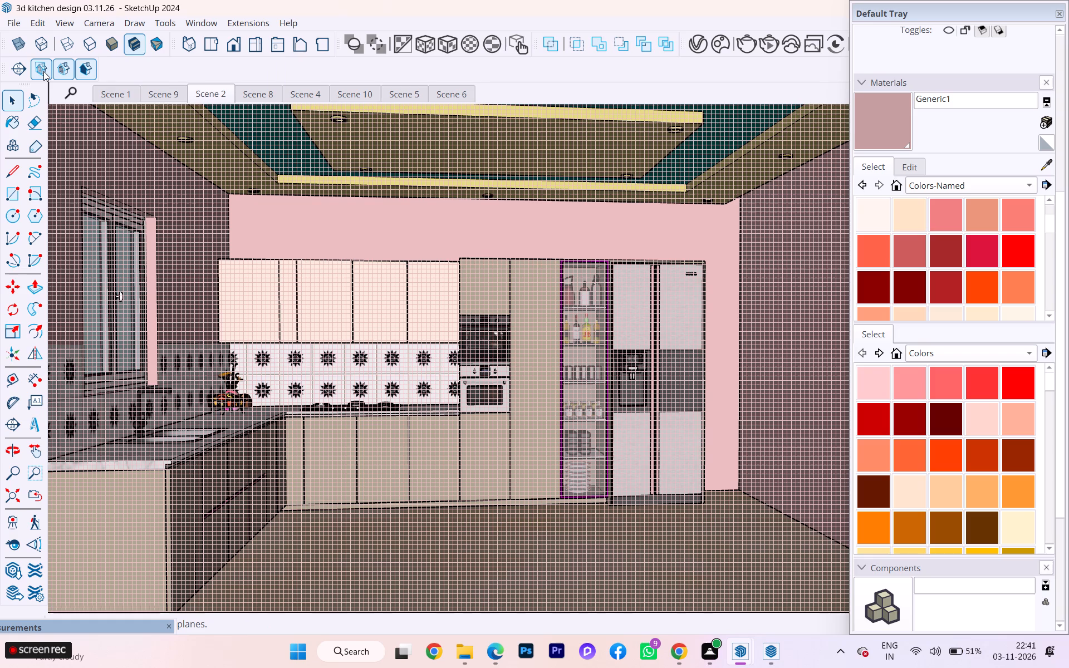
{"action": "left_click", "coordinate": [44, 71]}
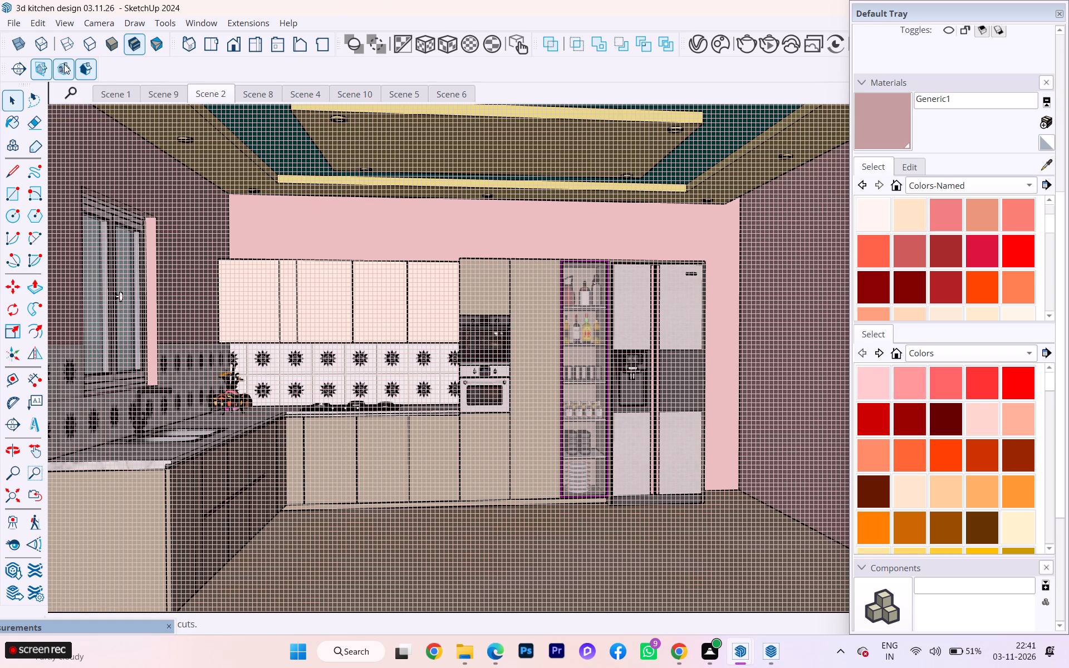
{"action": "left_click", "coordinate": [65, 63]}
{"action": "left_click", "coordinate": [90, 61]}
{"action": "left_click", "coordinate": [165, 189]}
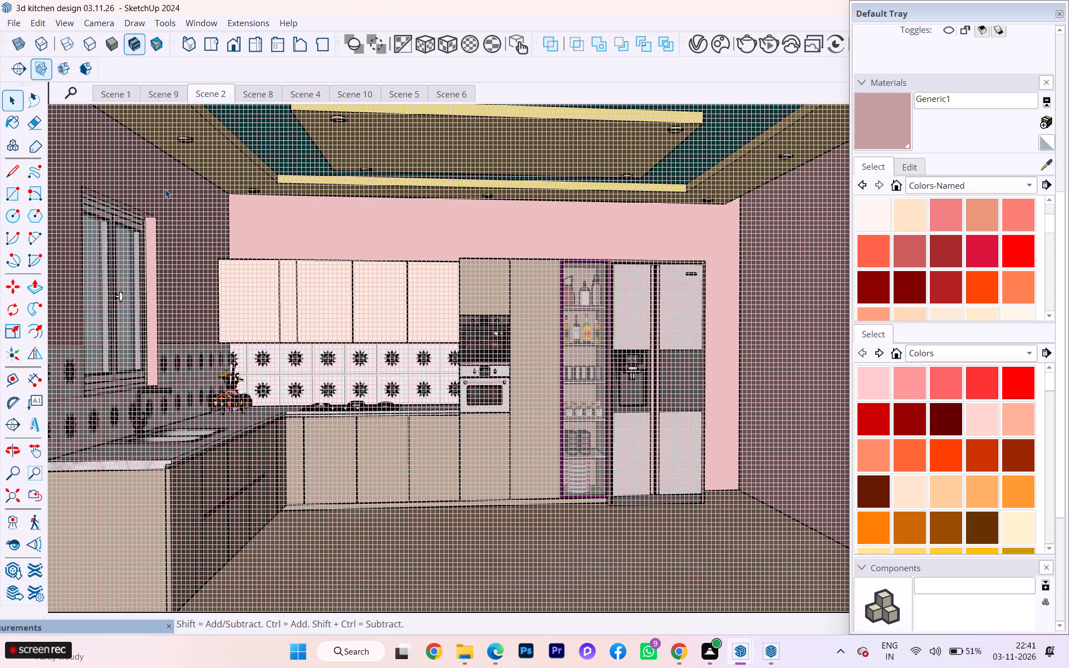
Delete the wall face across the open front of the kitchen in Scene 2.
{"action": "scroll", "coordinate": [195, 257], "scroll_direction": "down", "scroll_amount": 8}
{"action": "left_click", "coordinate": [348, 261]}
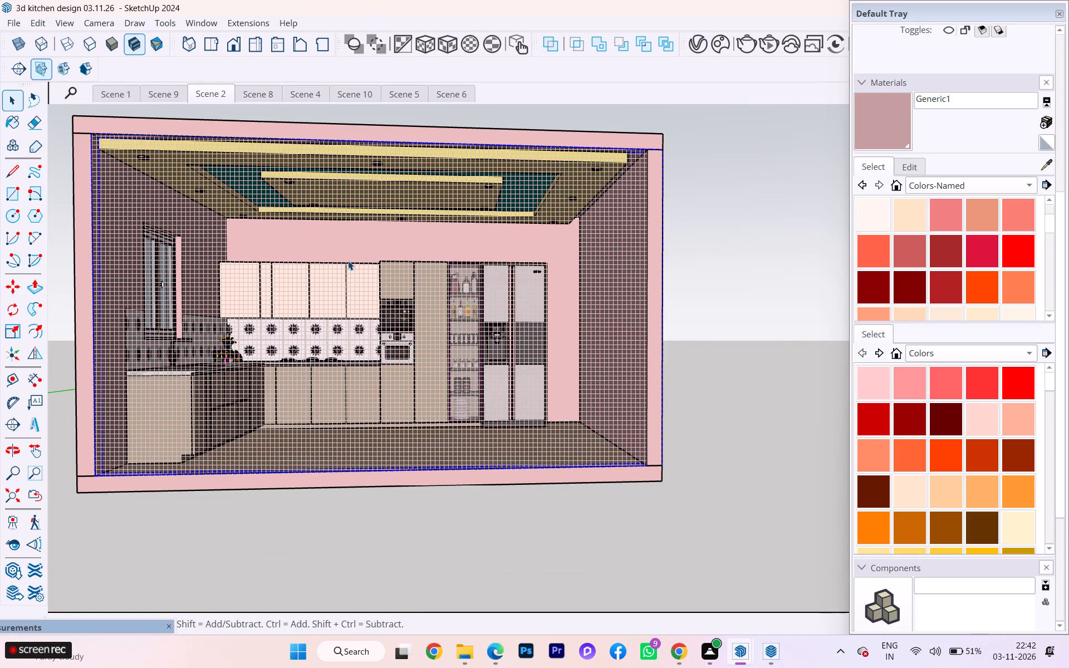
{"action": "key", "text": "Delete"}
Reframe the kitchen interior to include more of the ceiling and update Scene 2 with it, saving the style changes as a new style.
{"action": "scroll", "coordinate": [664, 269], "scroll_direction": "down", "scroll_amount": 2}
{"action": "scroll", "coordinate": [287, 192], "scroll_direction": "up", "scroll_amount": 4}
{"action": "scroll", "coordinate": [135, 206], "scroll_direction": "down", "scroll_amount": 1}
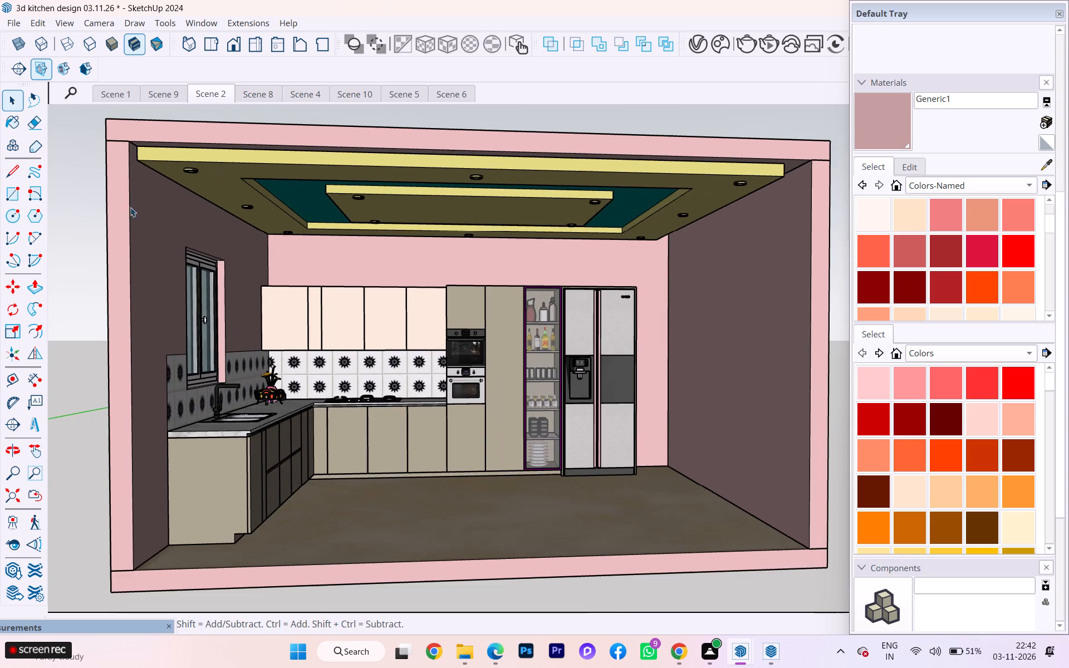
{"action": "scroll", "coordinate": [352, 210], "scroll_direction": "up", "scroll_amount": 1}
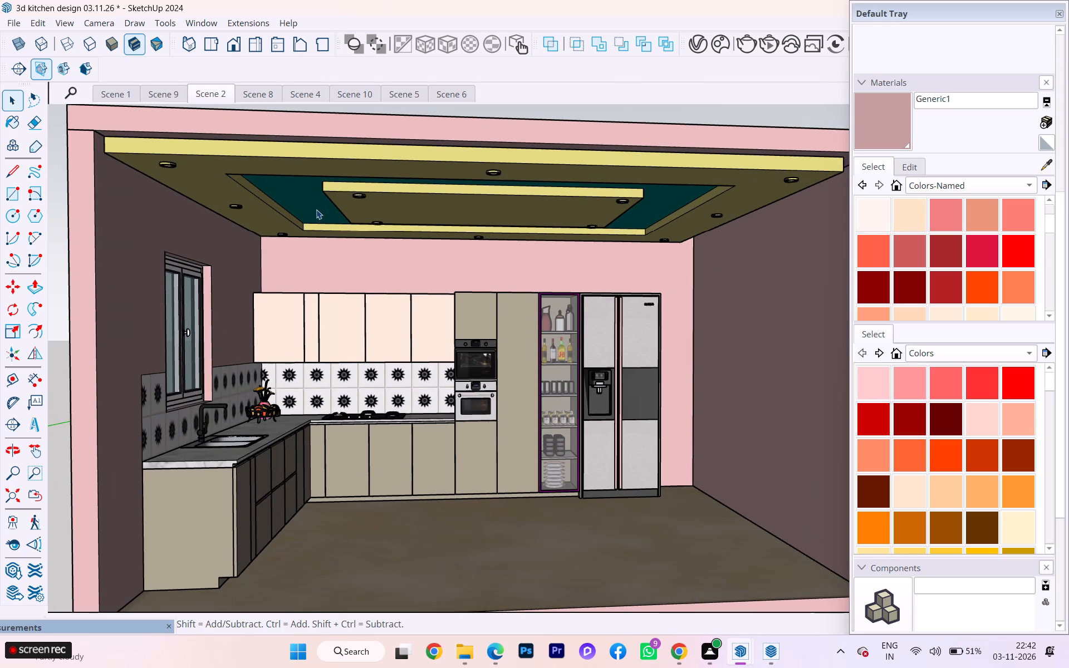
{"action": "scroll", "coordinate": [316, 209], "scroll_direction": "up", "scroll_amount": 1}
{"action": "scroll", "coordinate": [246, 208], "scroll_direction": "down", "scroll_amount": 1}
{"action": "scroll", "coordinate": [240, 207], "scroll_direction": "up", "scroll_amount": 1}
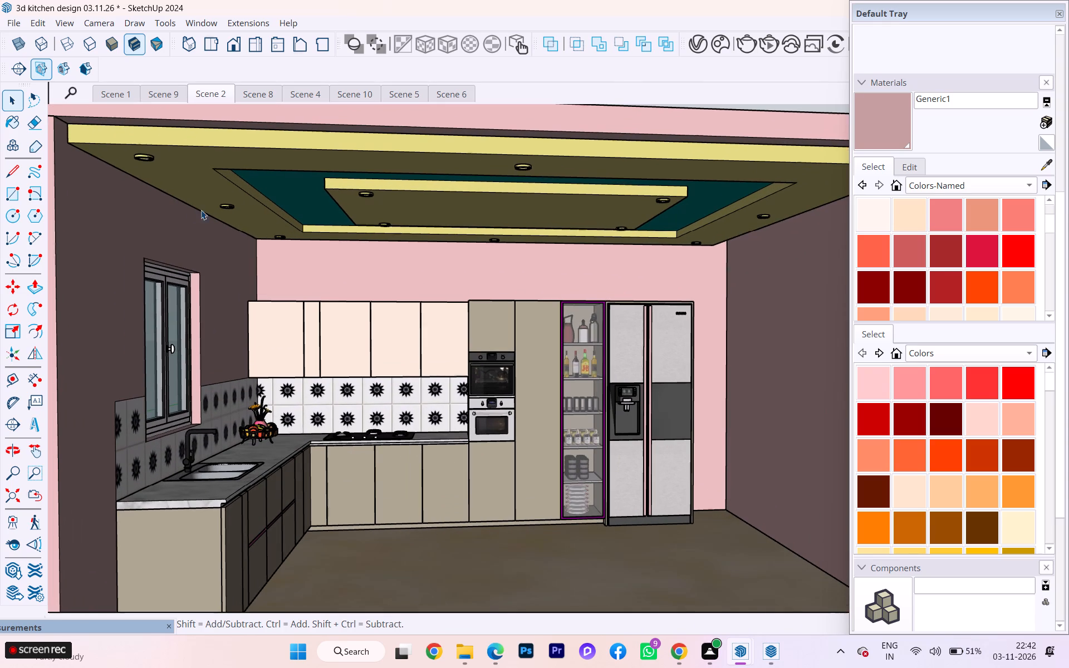
{"action": "scroll", "coordinate": [262, 159], "scroll_direction": "down", "scroll_amount": 1}
{"action": "middle_click_drag", "start_coordinate": [405, 161], "coordinate": [384, 135]}
{"action": "scroll", "coordinate": [381, 136], "scroll_direction": "up", "scroll_amount": 2}
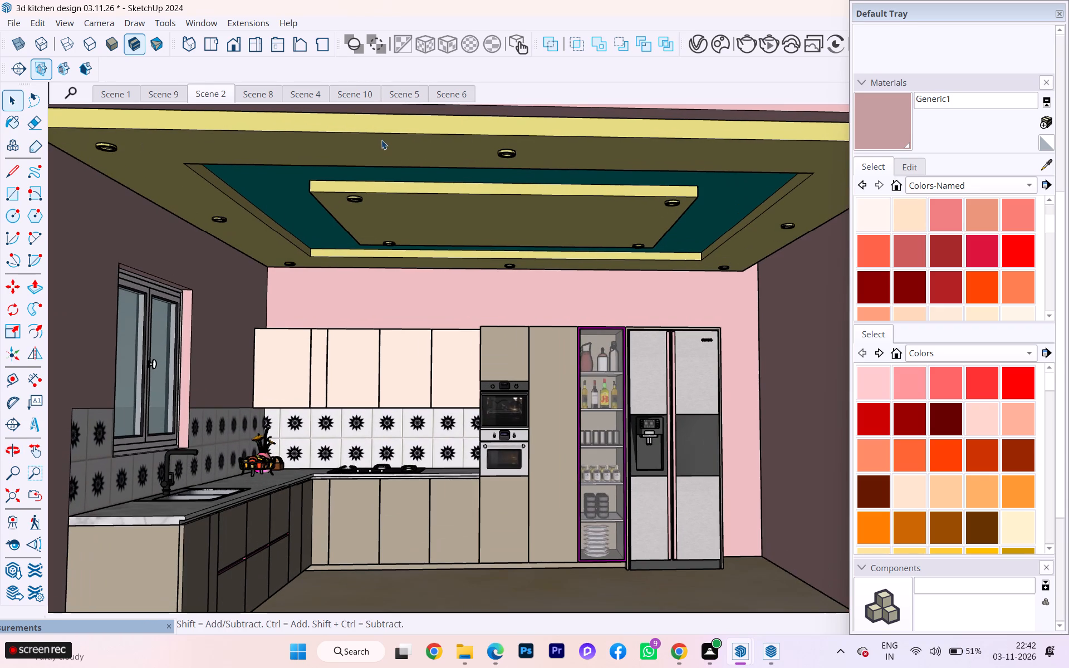
{"action": "middle_click_drag", "start_coordinate": [417, 135], "coordinate": [429, 143]}
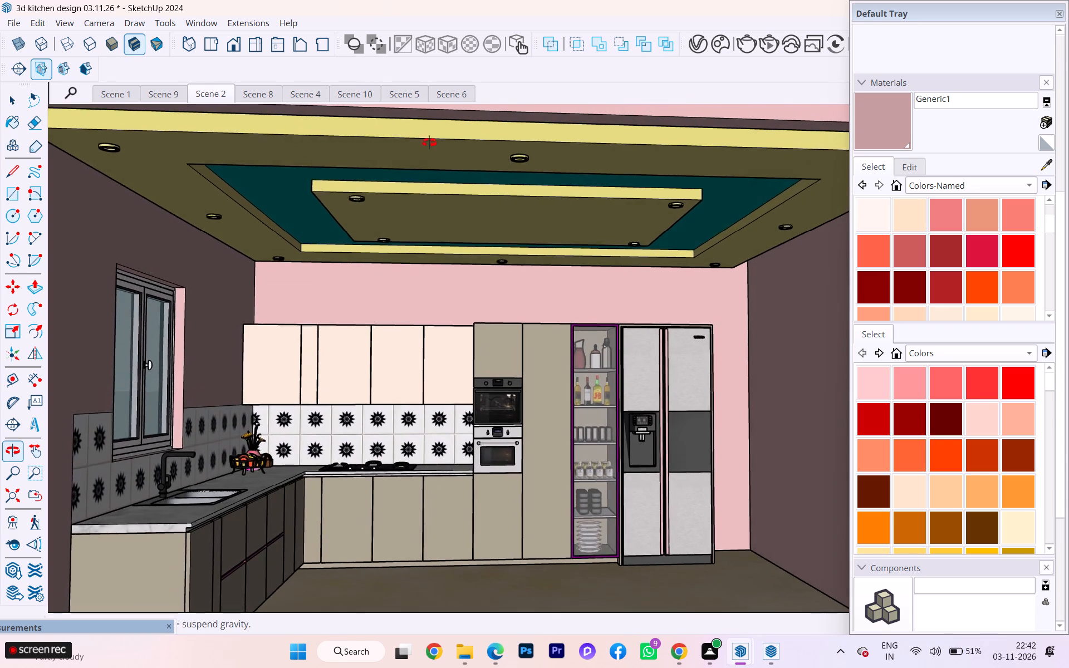
{"action": "middle_click_drag", "start_coordinate": [429, 143], "coordinate": [433, 139]}
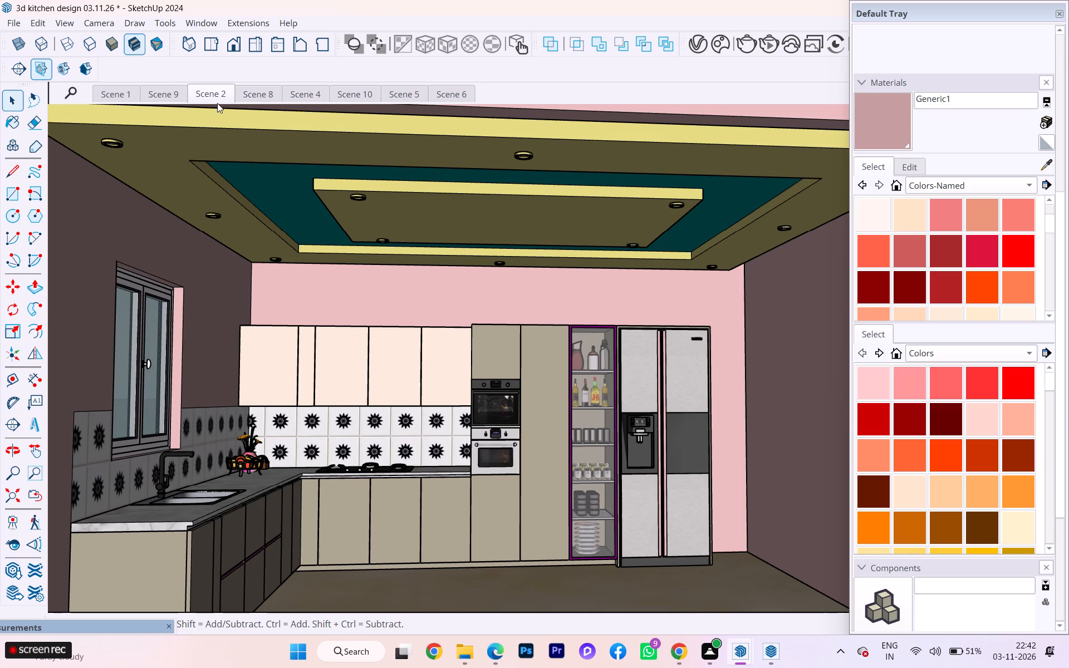
{"action": "right_click", "coordinate": [217, 95]}
{"action": "left_click", "coordinate": [259, 156]}
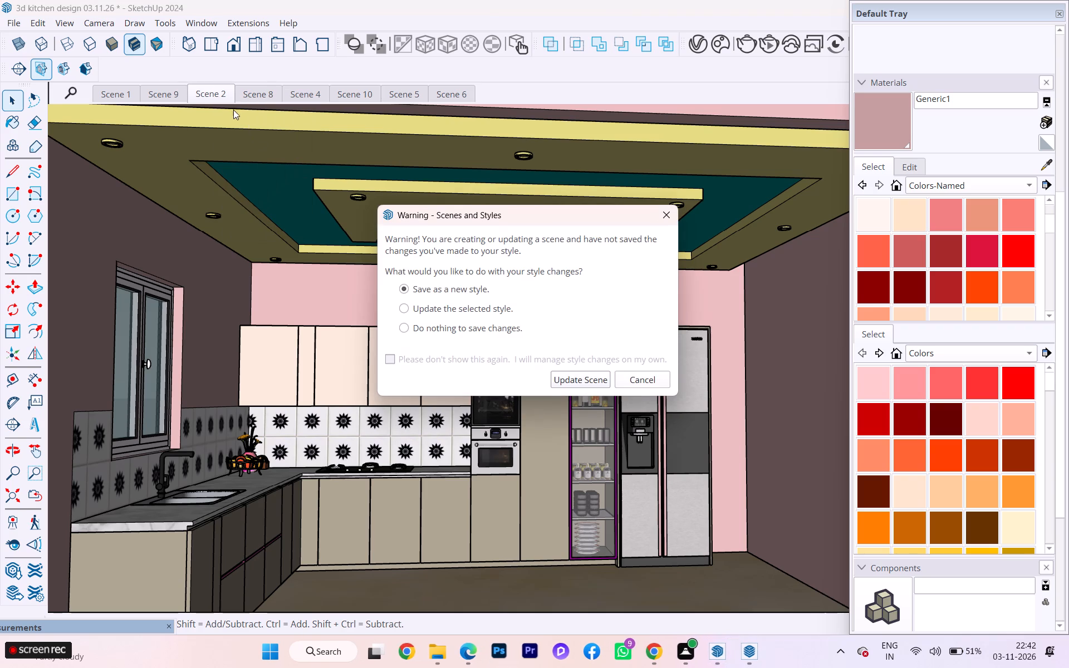
{"action": "left_click", "coordinate": [577, 376]}
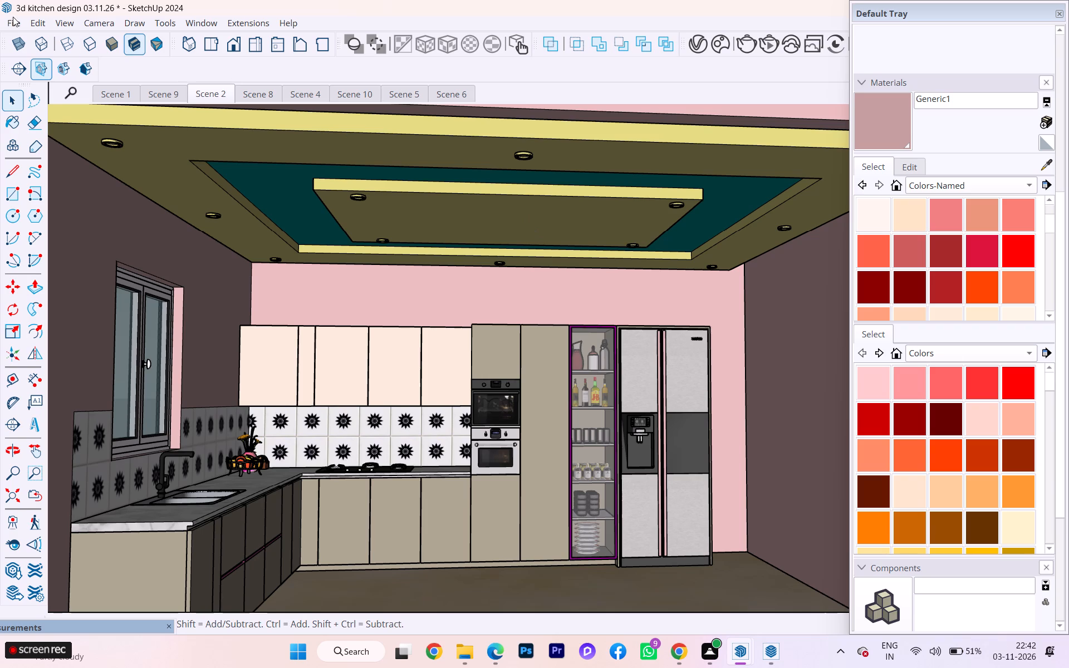
Check the views of Scene 1, Scene 5 and Scene 6, and return to Scene 1.
{"action": "left_click", "coordinate": [107, 92]}
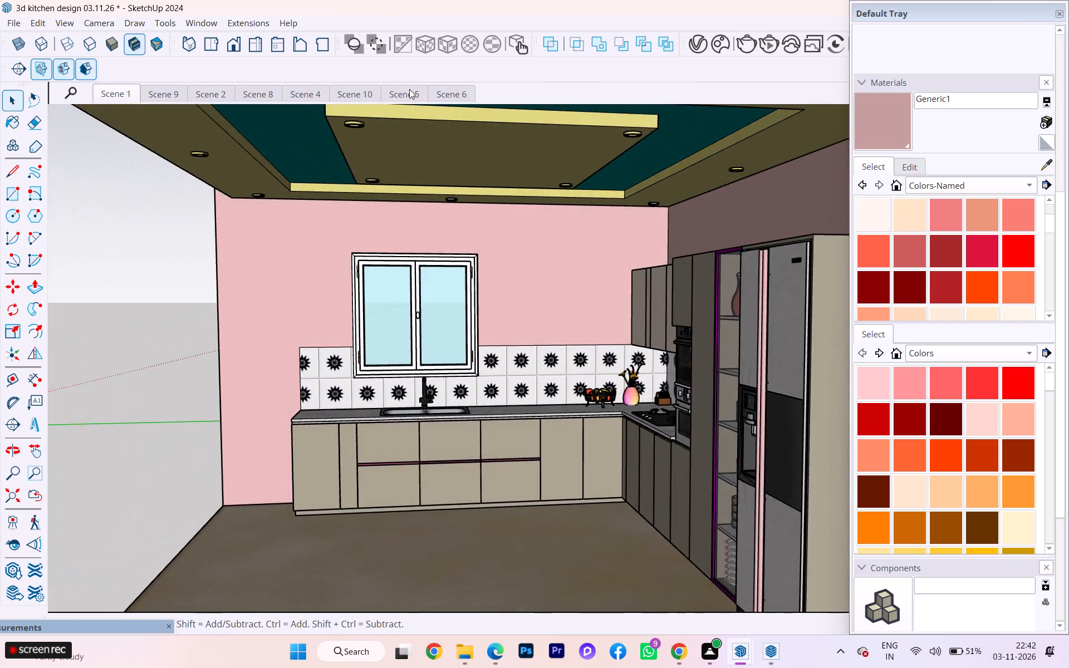
{"action": "left_click", "coordinate": [405, 91]}
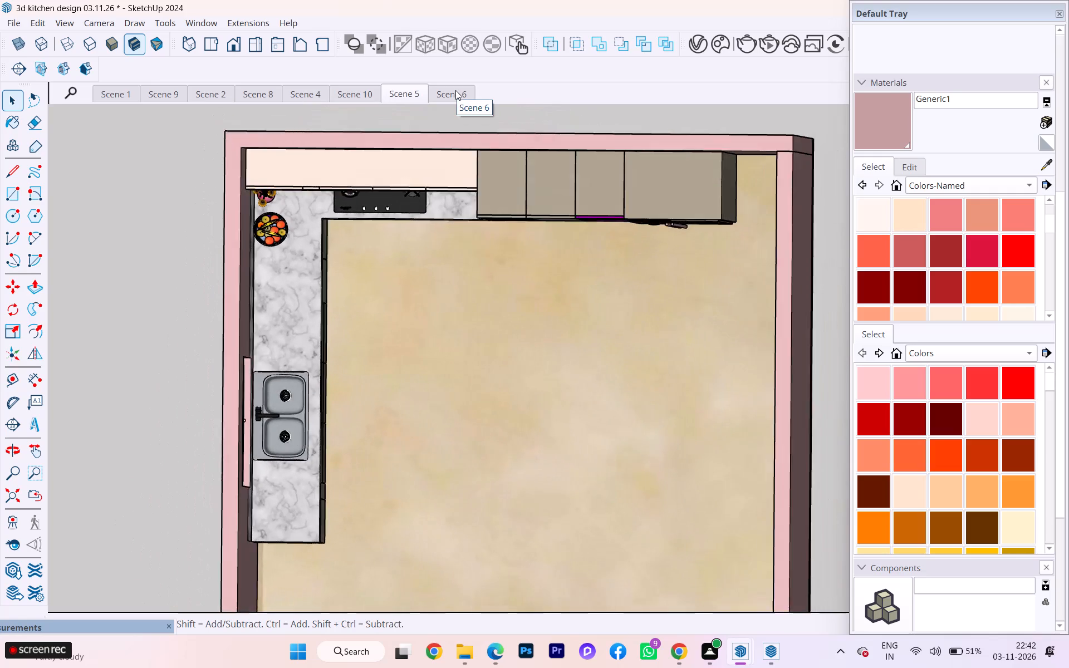
{"action": "left_click", "coordinate": [455, 90]}
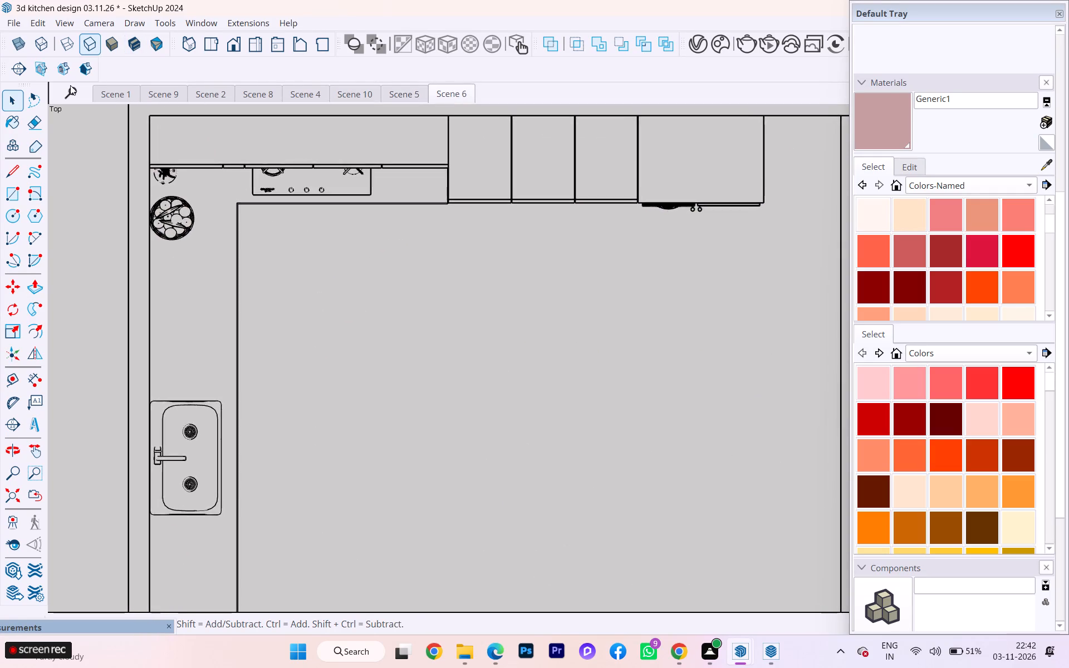
{"action": "left_click", "coordinate": [126, 90]}
{"action": "left_click", "coordinate": [13, 22]}
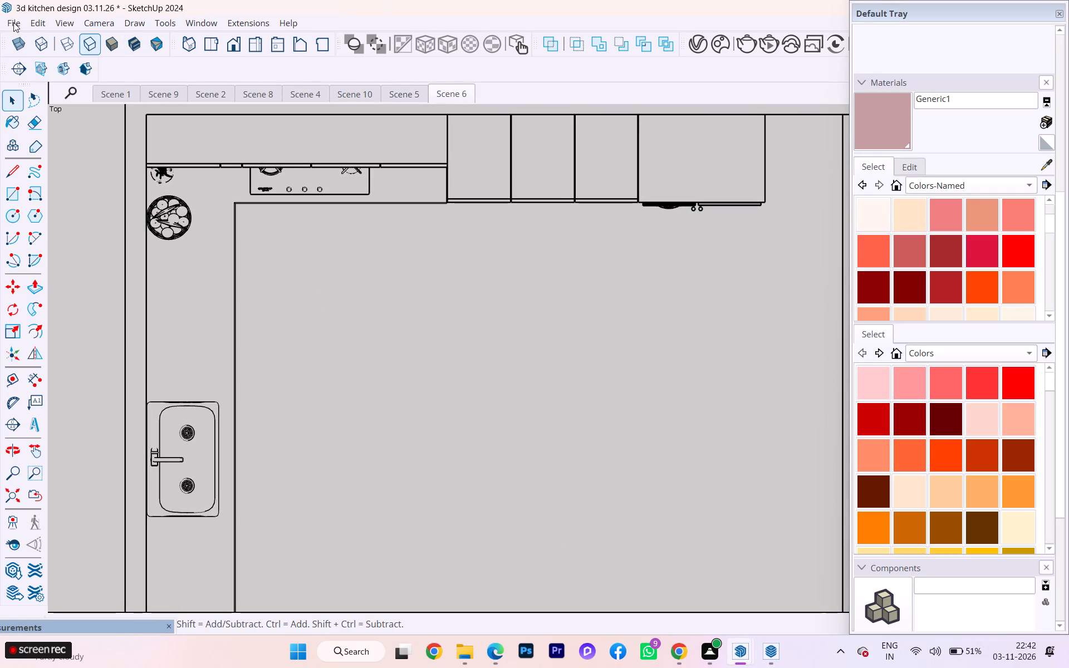
{"action": "left_click", "coordinate": [13, 20]}
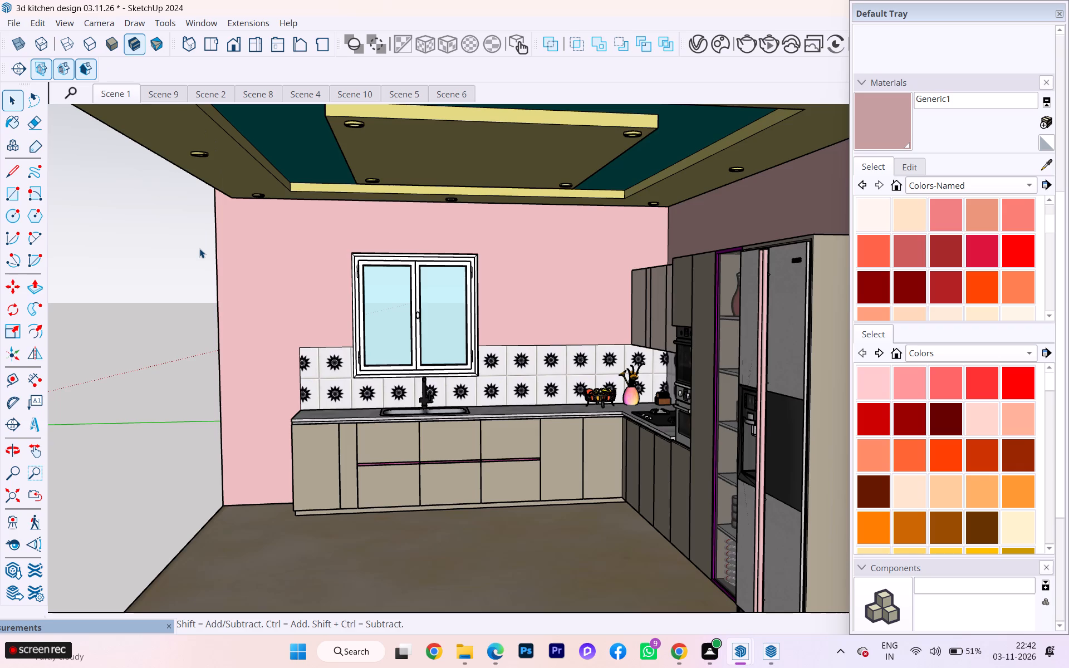
Collapse the Materials section of the tray to reach the tag list.
{"action": "scroll", "coordinate": [200, 248], "scroll_direction": "down", "scroll_amount": 2}
{"action": "scroll", "coordinate": [1008, 204], "scroll_direction": "up", "scroll_amount": 1}
{"action": "scroll", "coordinate": [1004, 194], "scroll_direction": "down", "scroll_amount": 1}
{"action": "scroll", "coordinate": [1003, 191], "scroll_direction": "up", "scroll_amount": 2}
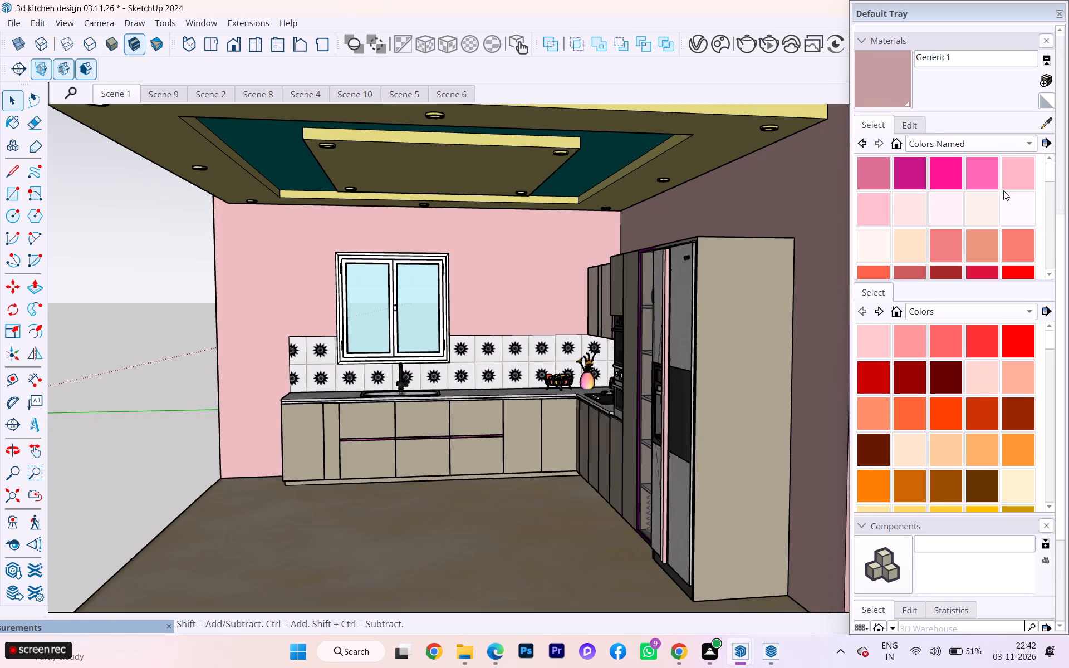
{"action": "scroll", "coordinate": [905, 195], "scroll_direction": "up", "scroll_amount": 5}
{"action": "scroll", "coordinate": [895, 151], "scroll_direction": "down", "scroll_amount": 2}
{"action": "scroll", "coordinate": [895, 153], "scroll_direction": "up", "scroll_amount": 8}
{"action": "scroll", "coordinate": [911, 107], "scroll_direction": "up", "scroll_amount": 1}
{"action": "scroll", "coordinate": [912, 106], "scroll_direction": "down", "scroll_amount": 1}
{"action": "scroll", "coordinate": [912, 106], "scroll_direction": "up", "scroll_amount": 5}
{"action": "scroll", "coordinate": [913, 127], "scroll_direction": "down", "scroll_amount": 7}
{"action": "scroll", "coordinate": [916, 173], "scroll_direction": "up", "scroll_amount": 1}
{"action": "scroll", "coordinate": [916, 174], "scroll_direction": "down", "scroll_amount": 4}
{"action": "scroll", "coordinate": [916, 200], "scroll_direction": "up", "scroll_amount": 1}
{"action": "scroll", "coordinate": [916, 202], "scroll_direction": "down", "scroll_amount": 2}
{"action": "scroll", "coordinate": [917, 205], "scroll_direction": "up", "scroll_amount": 1}
{"action": "scroll", "coordinate": [916, 209], "scroll_direction": "down", "scroll_amount": 1}
{"action": "scroll", "coordinate": [934, 416], "scroll_direction": "down", "scroll_amount": 11}
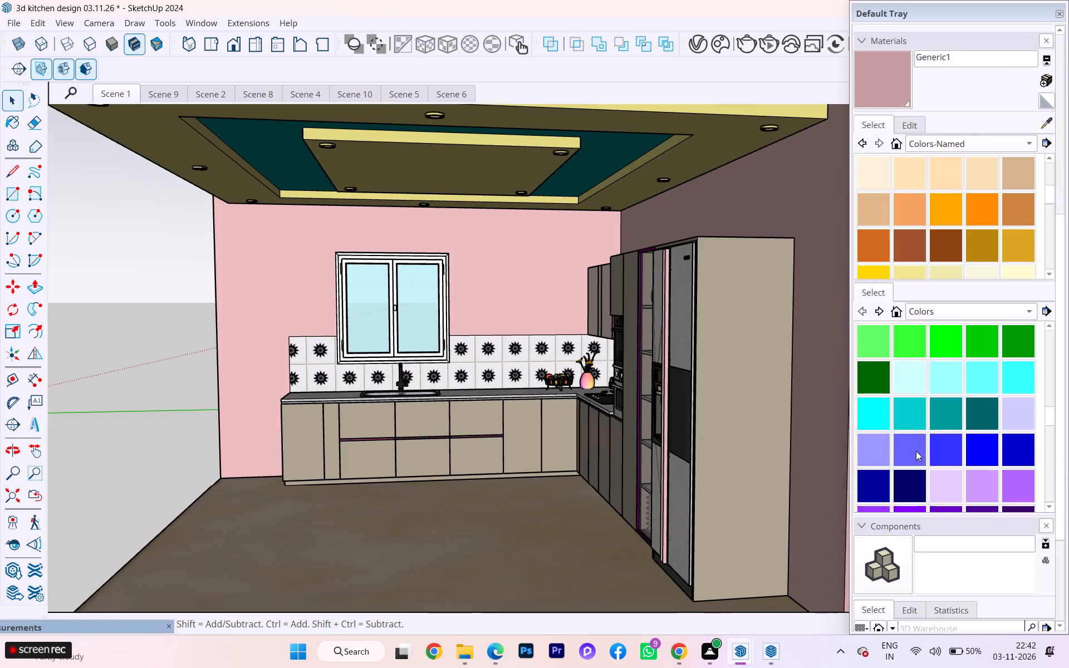
{"action": "scroll", "coordinate": [916, 451], "scroll_direction": "down", "scroll_amount": 1}
{"action": "scroll", "coordinate": [984, 144], "scroll_direction": "up", "scroll_amount": 1}
{"action": "scroll", "coordinate": [984, 144], "scroll_direction": "down", "scroll_amount": 2}
{"action": "scroll", "coordinate": [984, 144], "scroll_direction": "up", "scroll_amount": 4}
{"action": "scroll", "coordinate": [969, 115], "scroll_direction": "down", "scroll_amount": 1}
{"action": "scroll", "coordinate": [969, 114], "scroll_direction": "up", "scroll_amount": 3}
{"action": "left_click", "coordinate": [865, 86]}
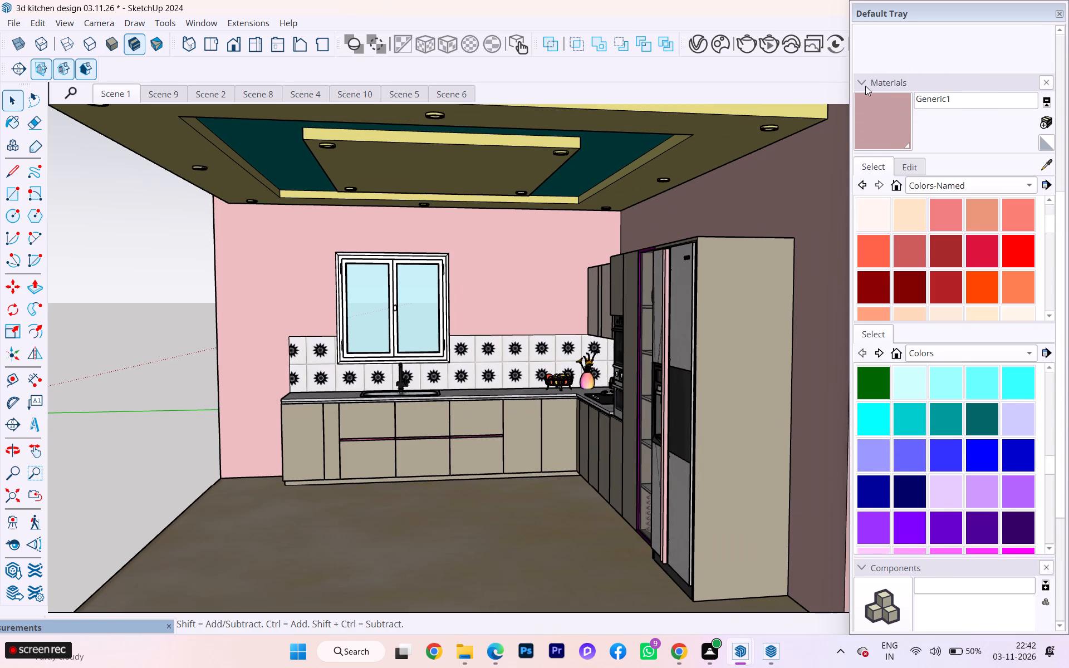
{"action": "scroll", "coordinate": [890, 68], "scroll_direction": "up", "scroll_amount": 4}
{"action": "scroll", "coordinate": [874, 143], "scroll_direction": "down", "scroll_amount": 2}
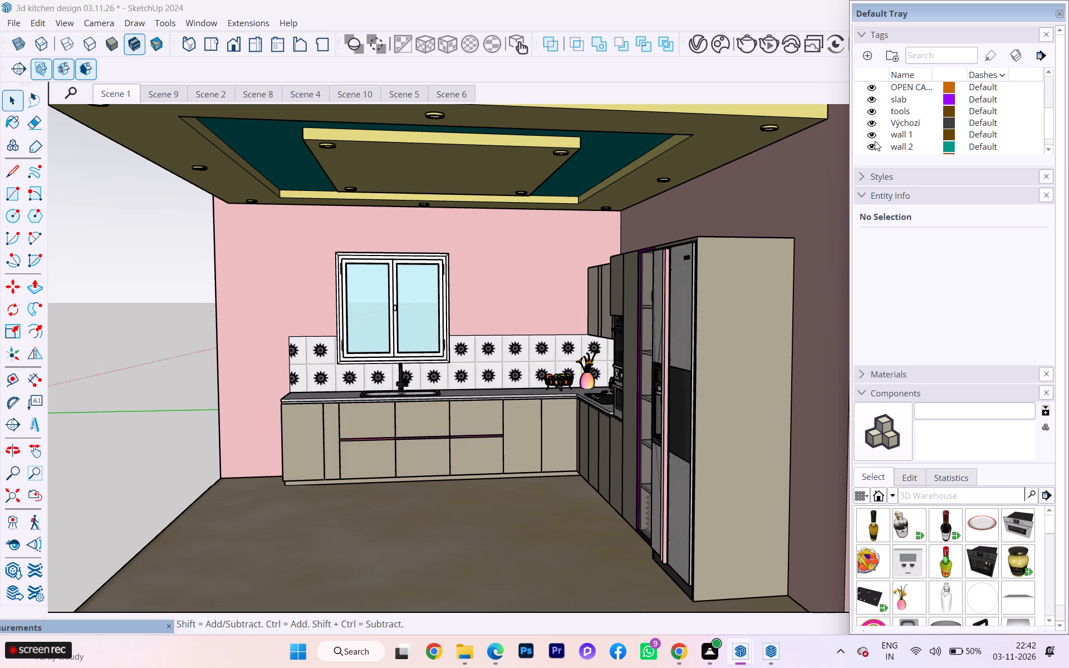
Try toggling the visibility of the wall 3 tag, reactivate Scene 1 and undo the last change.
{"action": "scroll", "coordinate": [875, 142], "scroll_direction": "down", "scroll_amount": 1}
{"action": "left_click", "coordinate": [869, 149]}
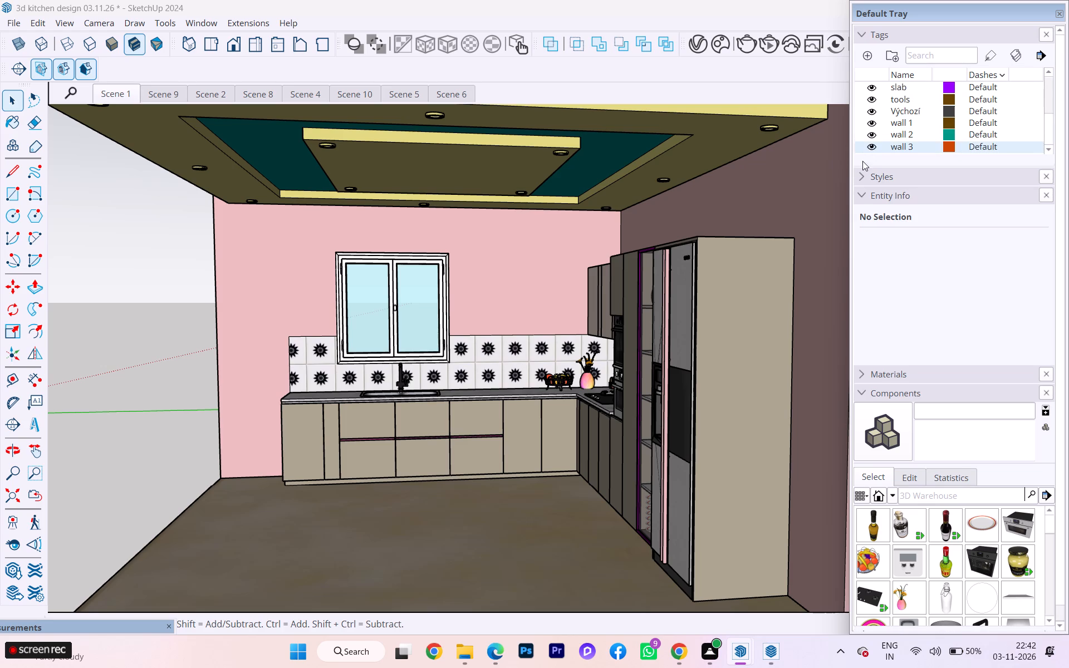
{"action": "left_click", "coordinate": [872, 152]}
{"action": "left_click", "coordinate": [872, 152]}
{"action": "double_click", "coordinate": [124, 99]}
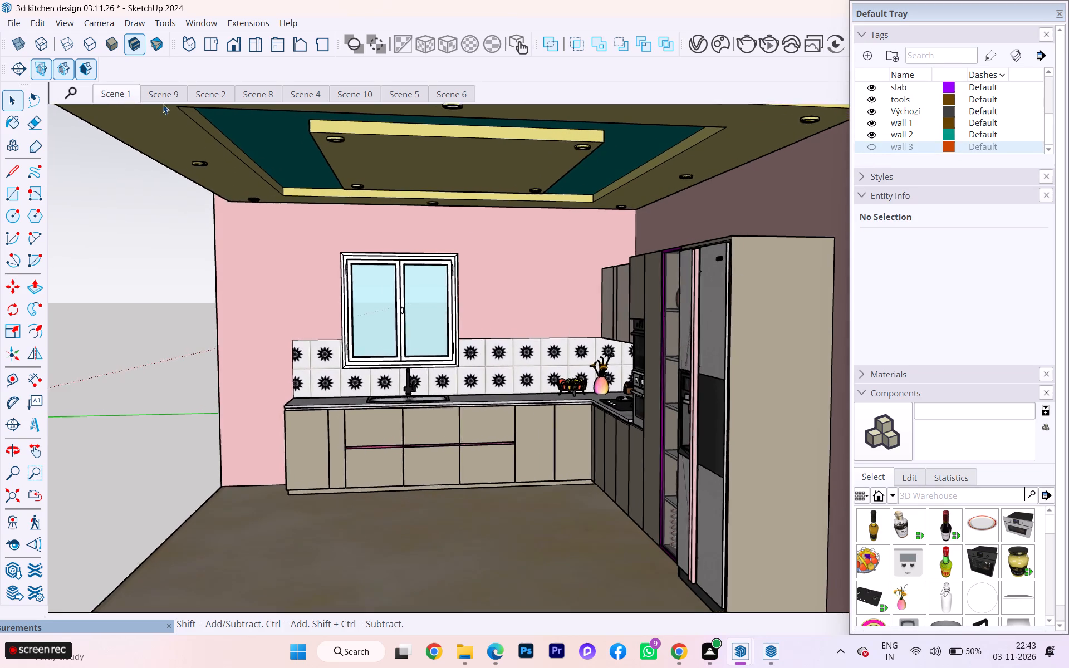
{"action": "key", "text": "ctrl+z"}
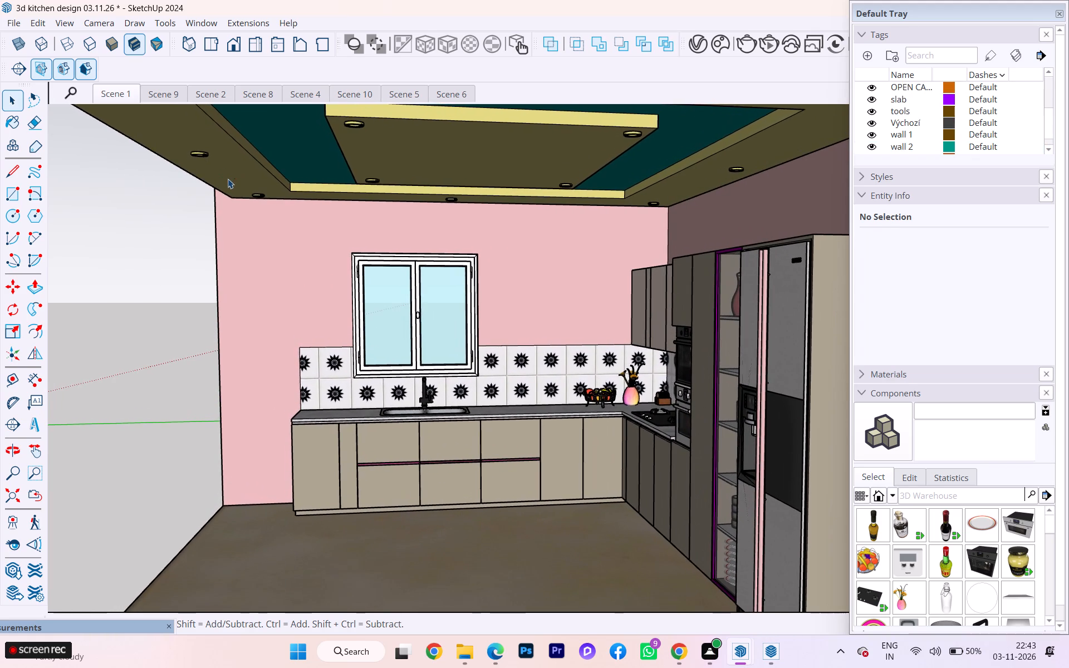
In Scene 9, undo the recent edits to bring back the kitchen's missing side wall, checking the room from outside.
{"action": "scroll", "coordinate": [335, 204], "scroll_direction": "down", "scroll_amount": 3}
{"action": "left_click", "coordinate": [168, 91]}
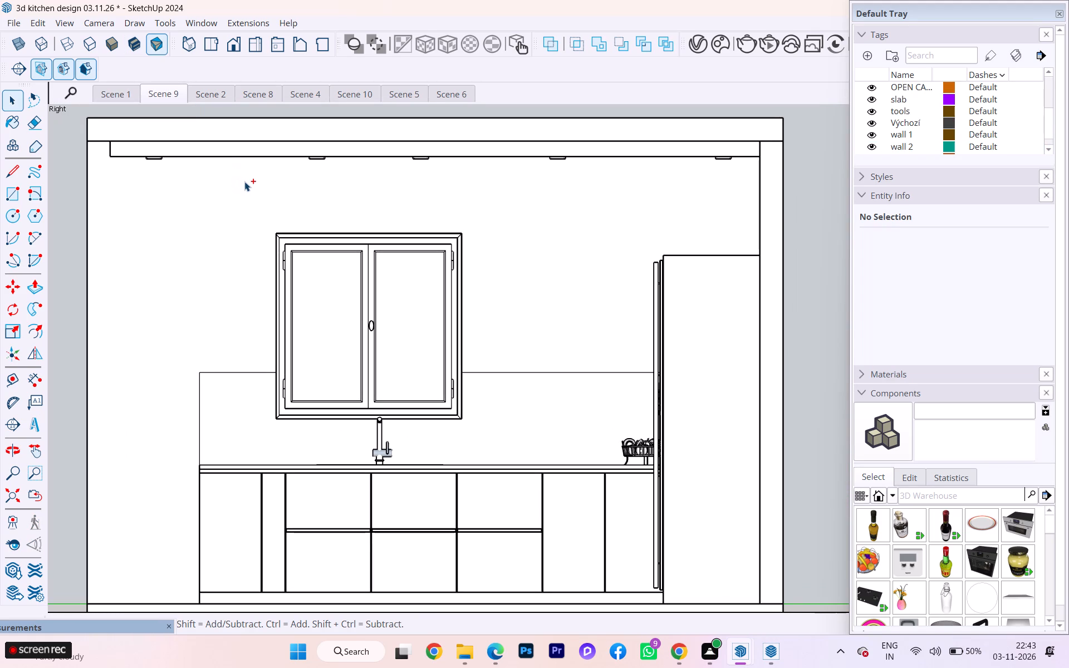
{"action": "key", "text": "ctrl+z"}
{"action": "key", "text": "ctrl+z"}
{"action": "key", "text": "ctrl+z"}
{"action": "key", "text": "ctrl+z"}
{"action": "key", "text": "ctrl+z"}
{"action": "scroll", "coordinate": [379, 185], "scroll_direction": "down", "scroll_amount": 2}
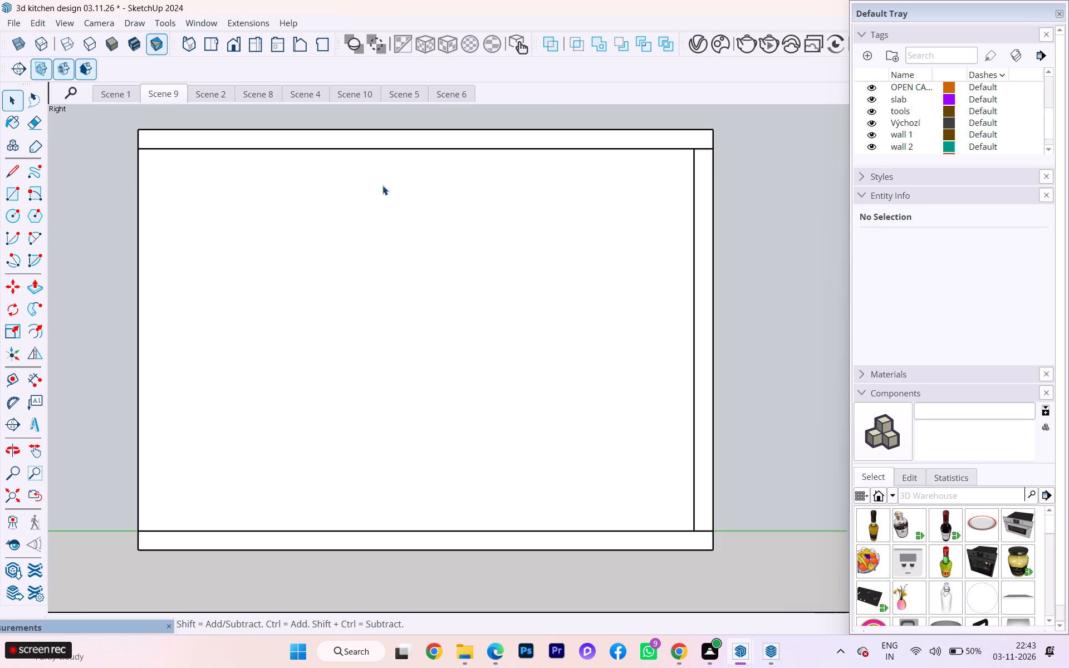
{"action": "middle_click_drag", "start_coordinate": [503, 200], "coordinate": [719, 229]}
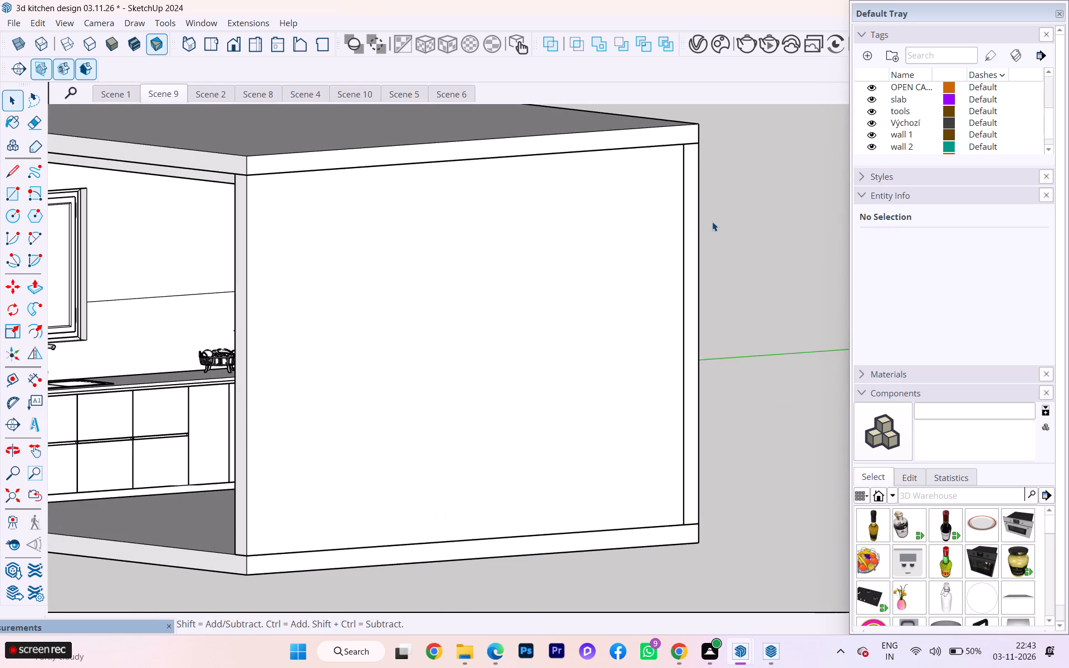
{"action": "scroll", "coordinate": [712, 221], "scroll_direction": "down", "scroll_amount": 2}
{"action": "scroll", "coordinate": [712, 224], "scroll_direction": "up", "scroll_amount": 2}
{"action": "scroll", "coordinate": [712, 225], "scroll_direction": "down", "scroll_amount": 4}
{"action": "scroll", "coordinate": [707, 224], "scroll_direction": "up", "scroll_amount": 1}
{"action": "scroll", "coordinate": [688, 213], "scroll_direction": "down", "scroll_amount": 1}
{"action": "left_click", "coordinate": [165, 91]}
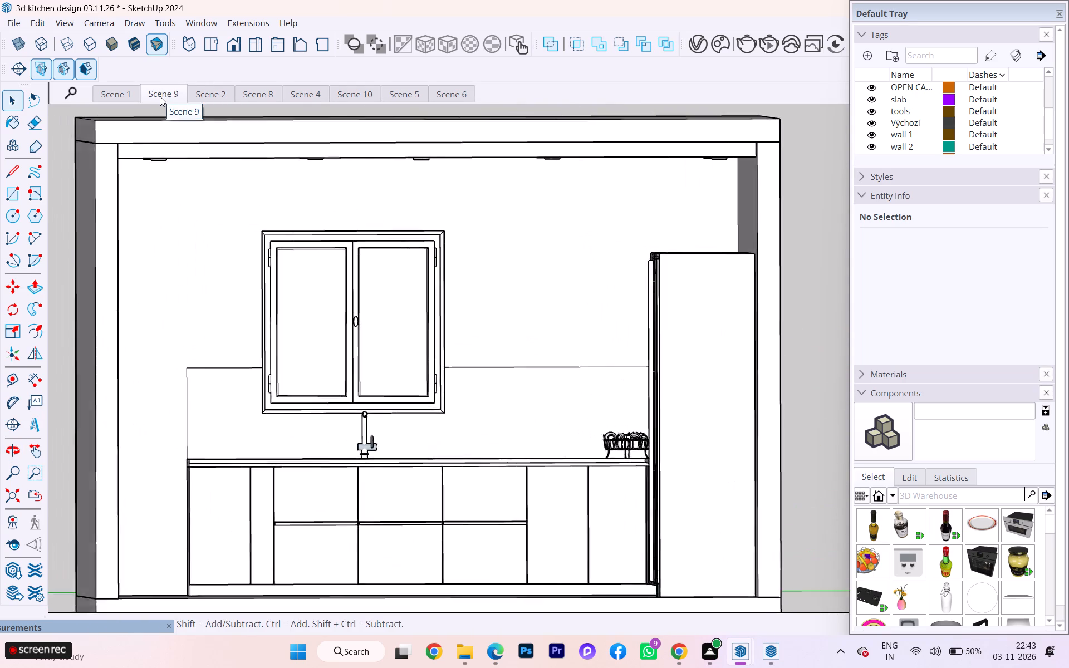
Update Scene 1 with the restored side wall in place.
{"action": "left_click", "coordinate": [116, 92]}
{"action": "left_click", "coordinate": [114, 93]}
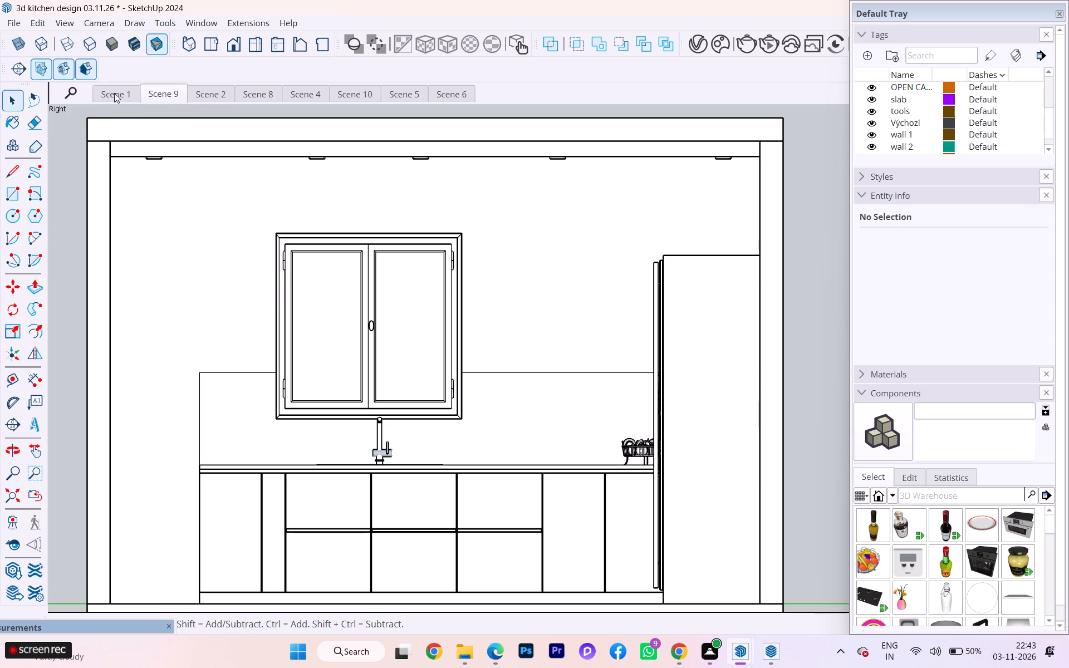
{"action": "triple_click", "coordinate": [114, 93]}
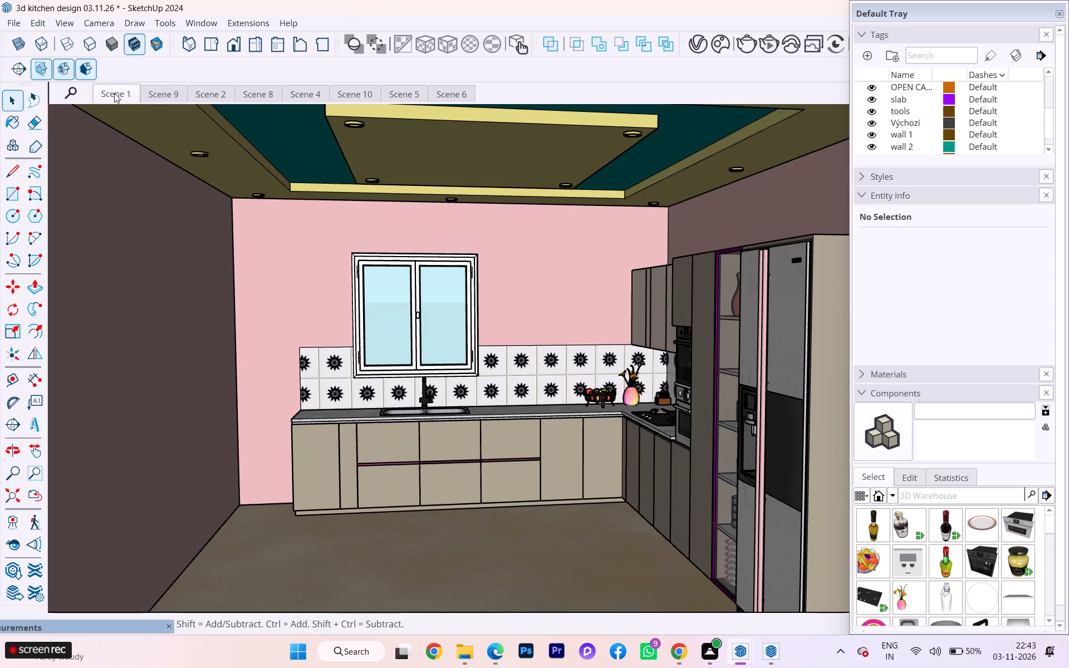
{"action": "right_click", "coordinate": [117, 97]}
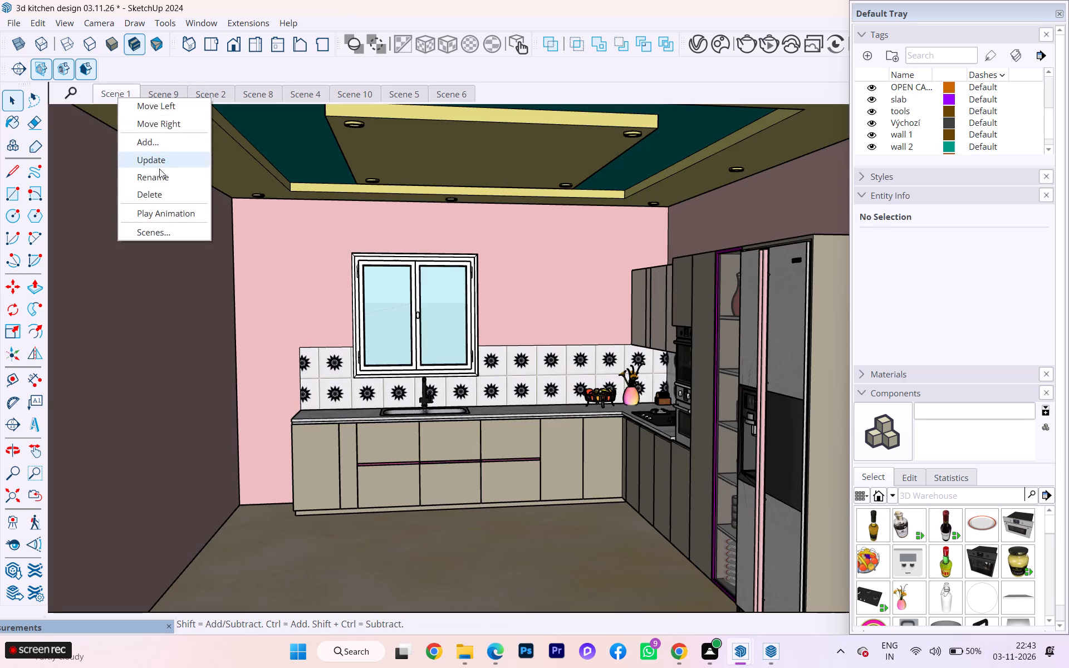
{"action": "left_click", "coordinate": [159, 166]}
Examine the Scene 9 elevation, checking the side walls, ceiling line, window and cabinets.
{"action": "left_click", "coordinate": [155, 90]}
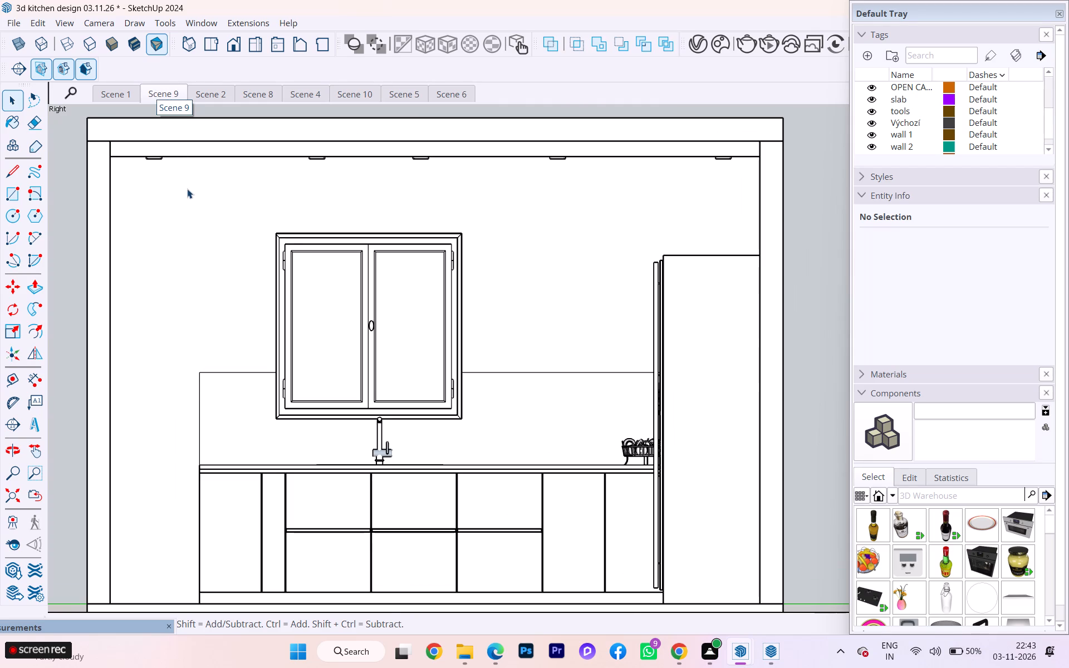
{"action": "scroll", "coordinate": [188, 189], "scroll_direction": "up", "scroll_amount": 1}
{"action": "scroll", "coordinate": [203, 217], "scroll_direction": "down", "scroll_amount": 1}
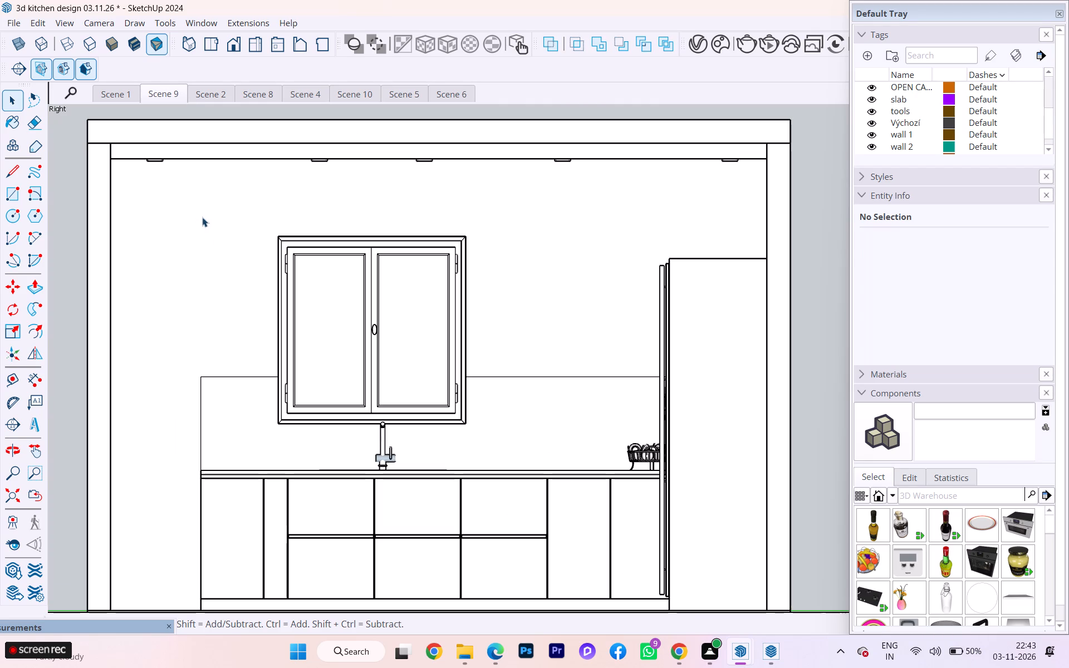
{"action": "scroll", "coordinate": [208, 282], "scroll_direction": "up", "scroll_amount": 2}
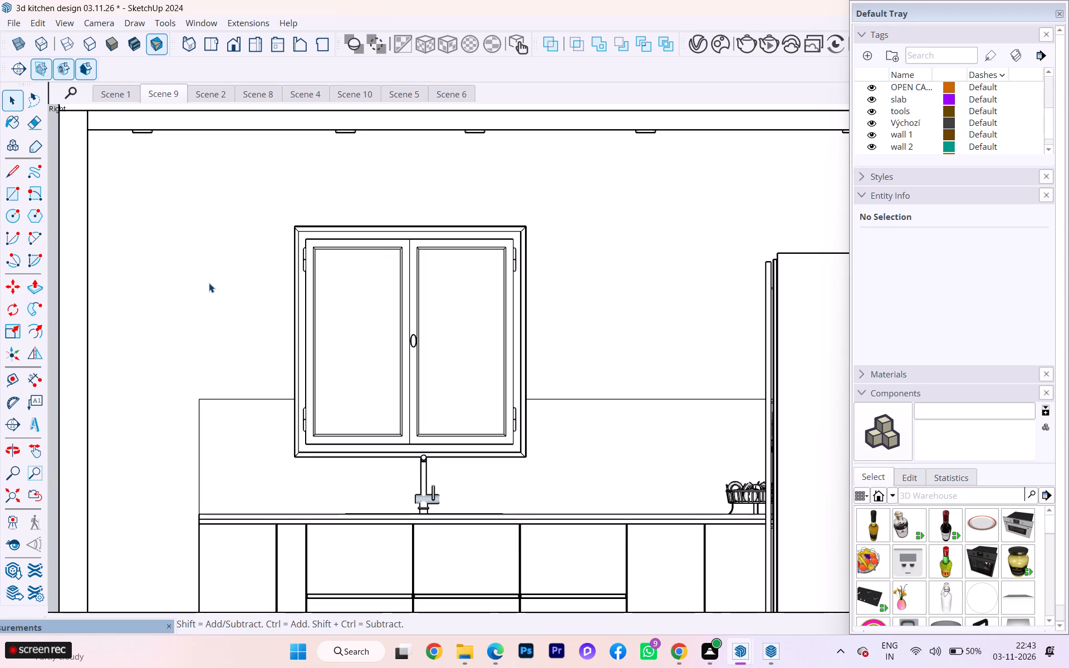
{"action": "scroll", "coordinate": [160, 233], "scroll_direction": "down", "scroll_amount": 2}
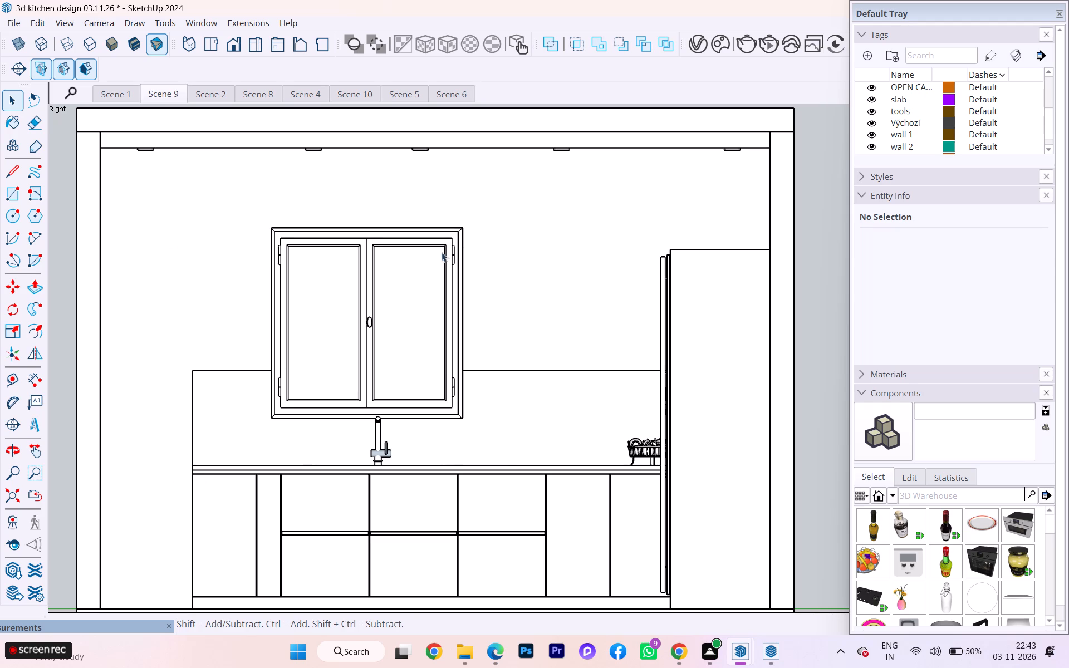
{"action": "scroll", "coordinate": [510, 255], "scroll_direction": "down", "scroll_amount": 1}
{"action": "scroll", "coordinate": [327, 386], "scroll_direction": "up", "scroll_amount": 1}
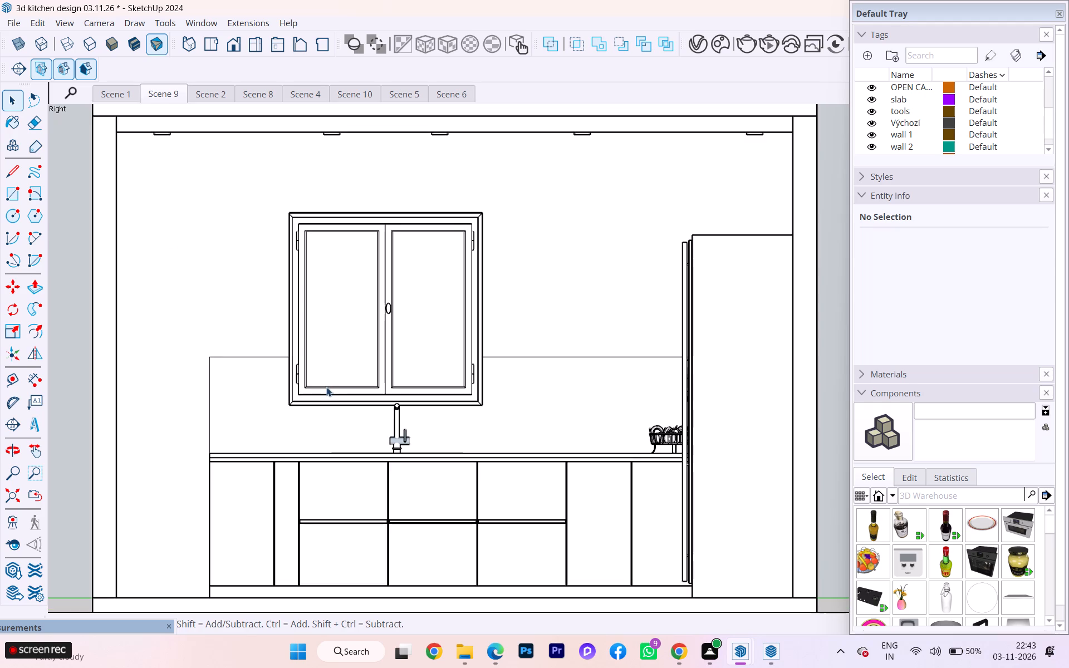
{"action": "scroll", "coordinate": [488, 182], "scroll_direction": "down", "scroll_amount": 1}
{"action": "scroll", "coordinate": [393, 307], "scroll_direction": "up", "scroll_amount": 1}
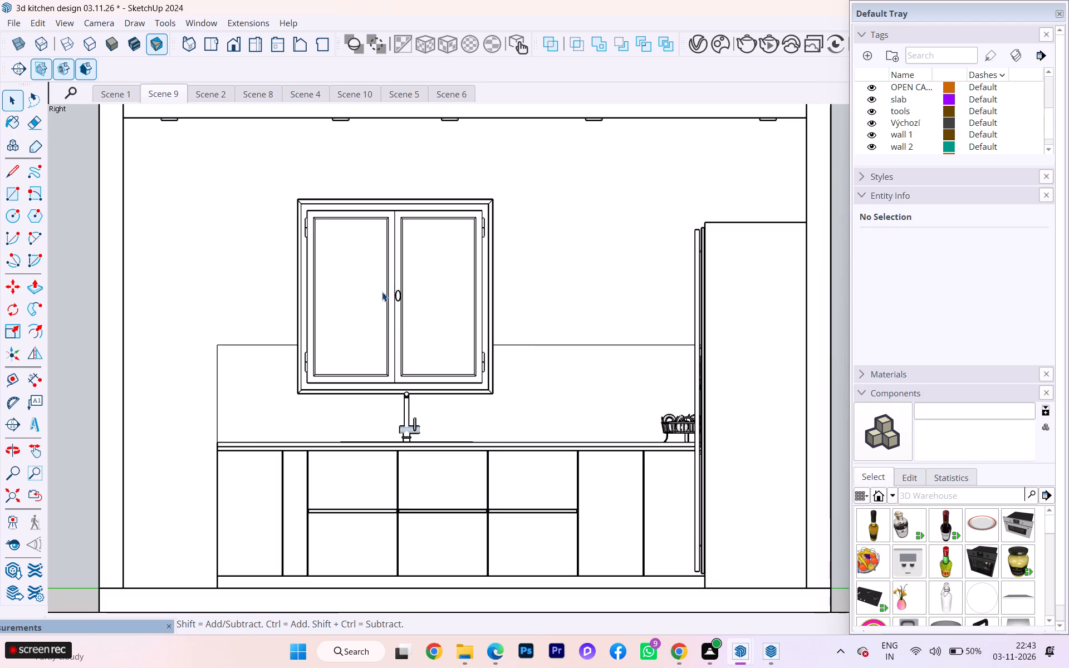
{"action": "scroll", "coordinate": [364, 279], "scroll_direction": "down", "scroll_amount": 1}
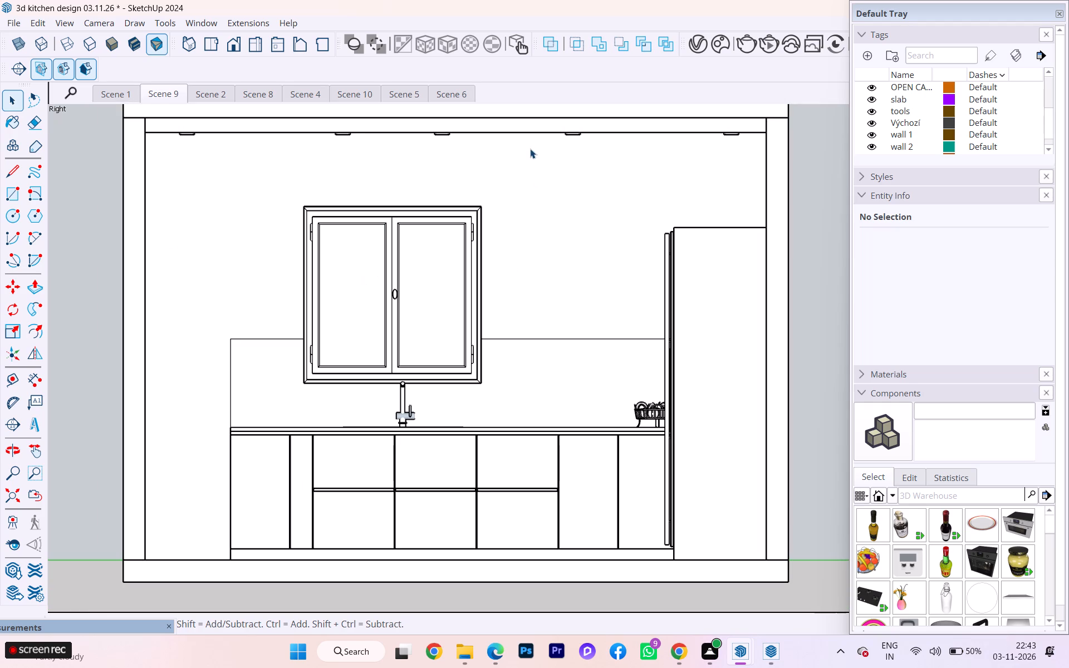
{"action": "scroll", "coordinate": [530, 149], "scroll_direction": "up", "scroll_amount": 1}
{"action": "scroll", "coordinate": [533, 159], "scroll_direction": "down", "scroll_amount": 1}
{"action": "middle_click", "coordinate": [535, 166]}
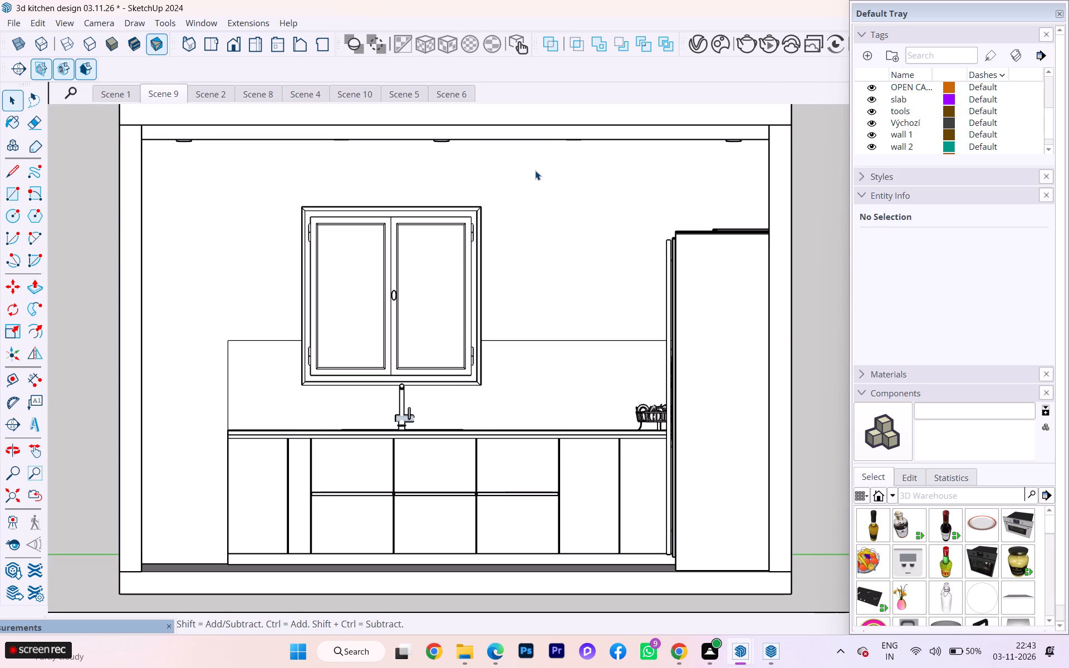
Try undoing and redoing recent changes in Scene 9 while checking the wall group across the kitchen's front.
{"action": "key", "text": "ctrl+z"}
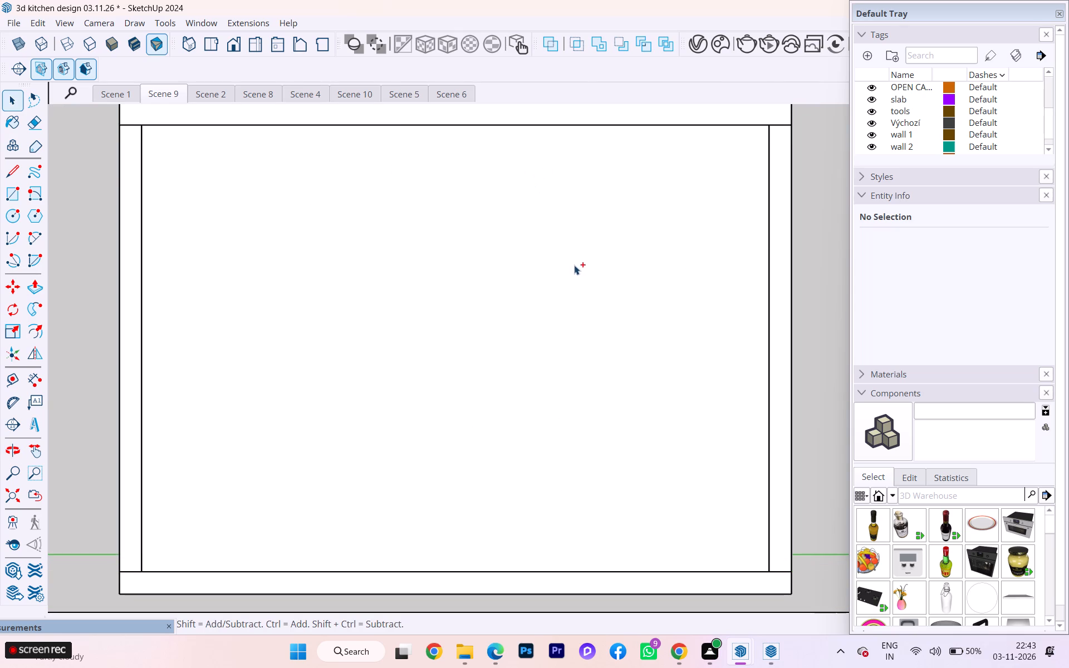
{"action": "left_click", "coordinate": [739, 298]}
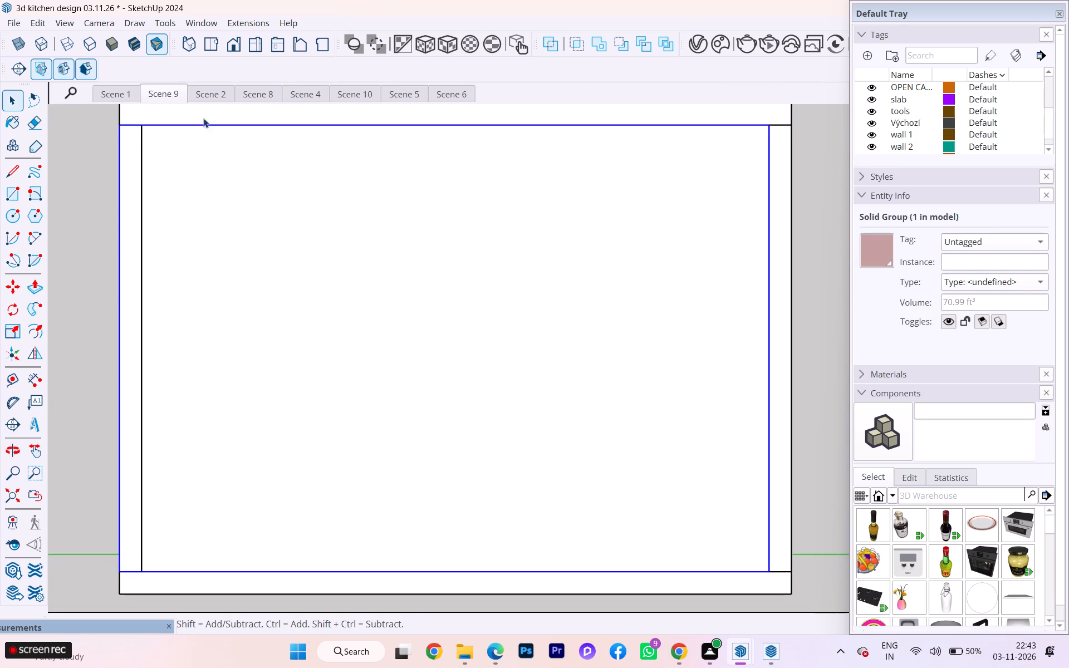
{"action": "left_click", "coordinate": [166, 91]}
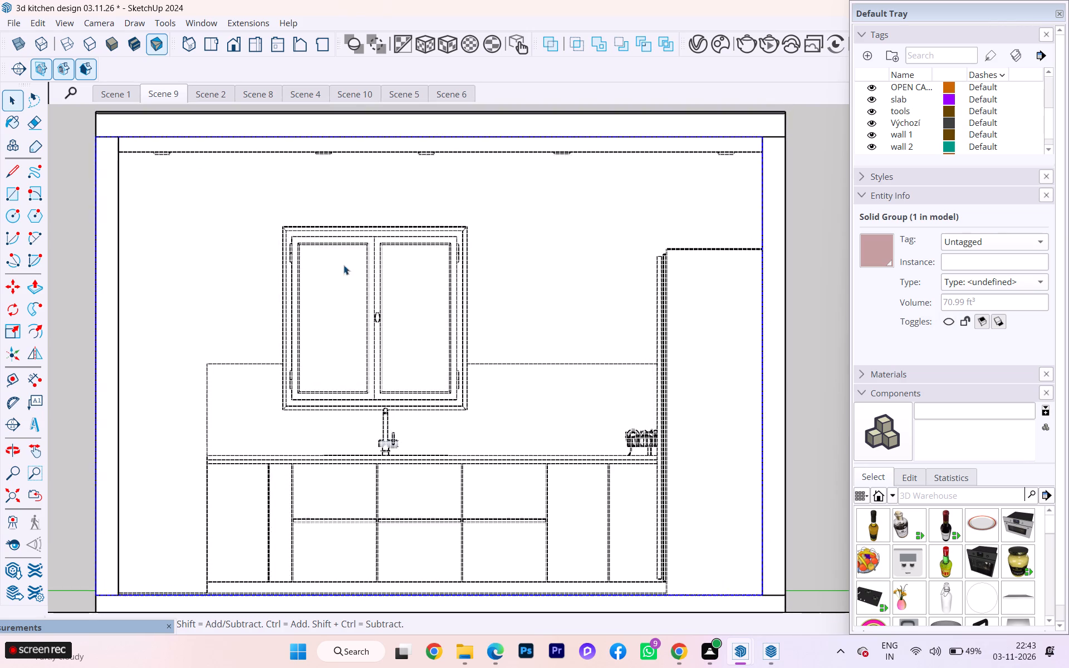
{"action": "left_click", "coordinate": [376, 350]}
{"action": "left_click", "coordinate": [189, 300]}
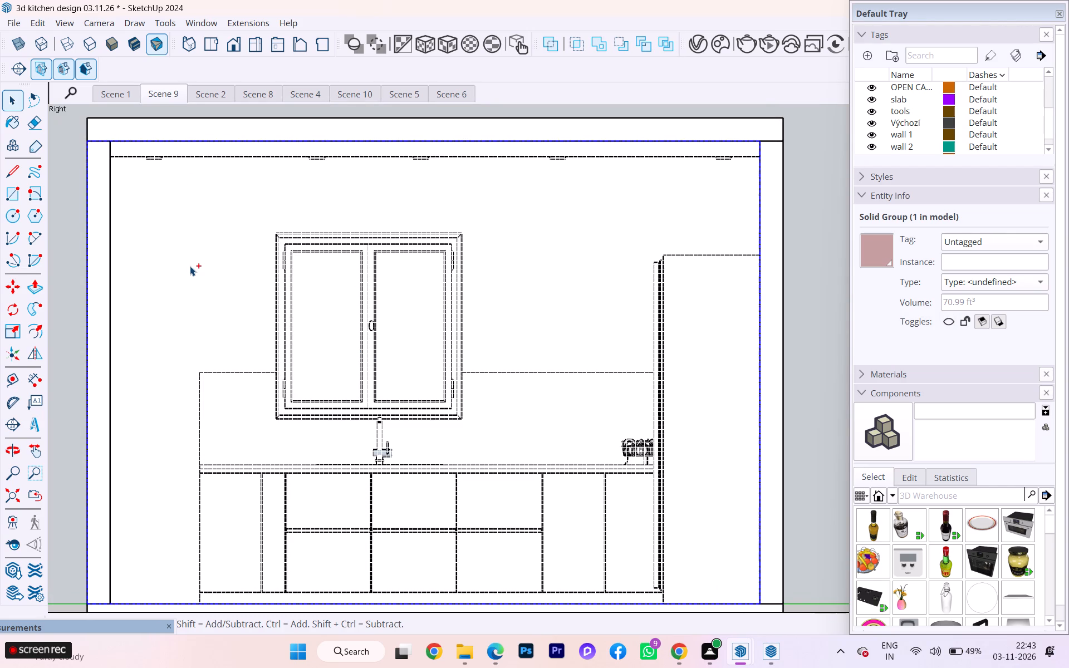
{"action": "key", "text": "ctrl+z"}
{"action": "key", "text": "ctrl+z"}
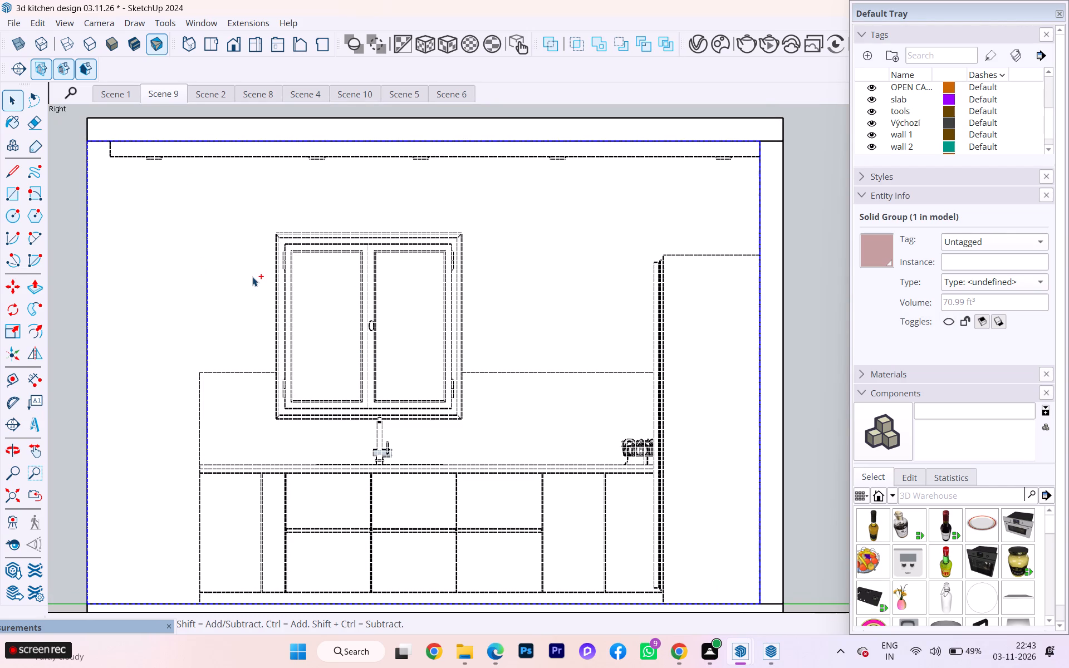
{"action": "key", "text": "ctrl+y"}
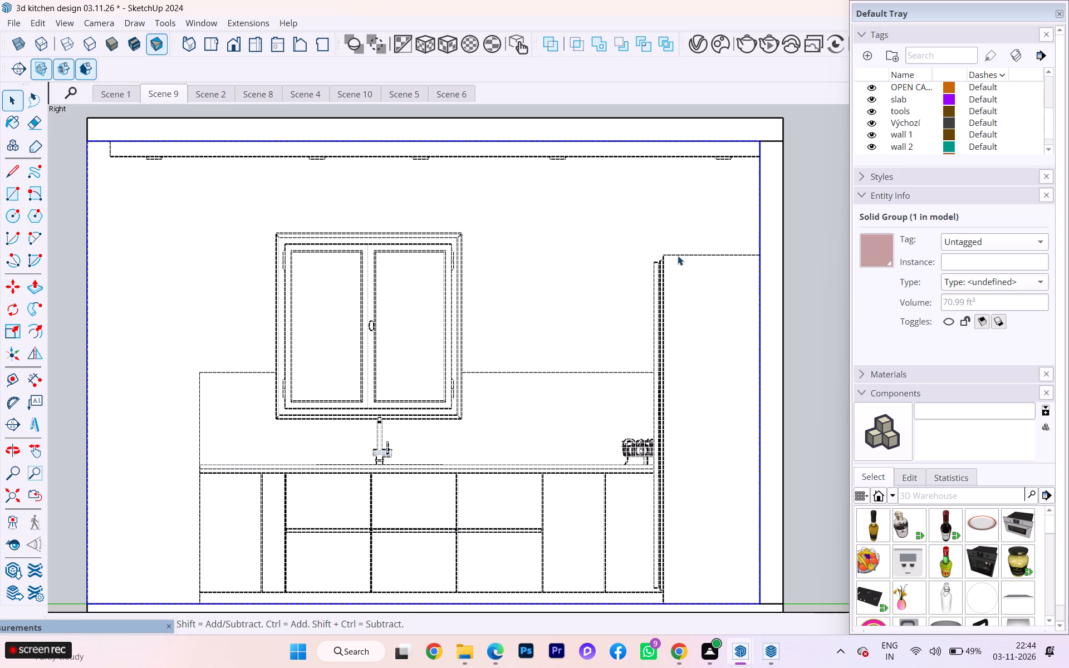
Clear the selection, reactivate Scene 9 and update it with both side walls shown.
{"action": "left_click", "coordinate": [812, 246]}
{"action": "double_click", "coordinate": [170, 90]}
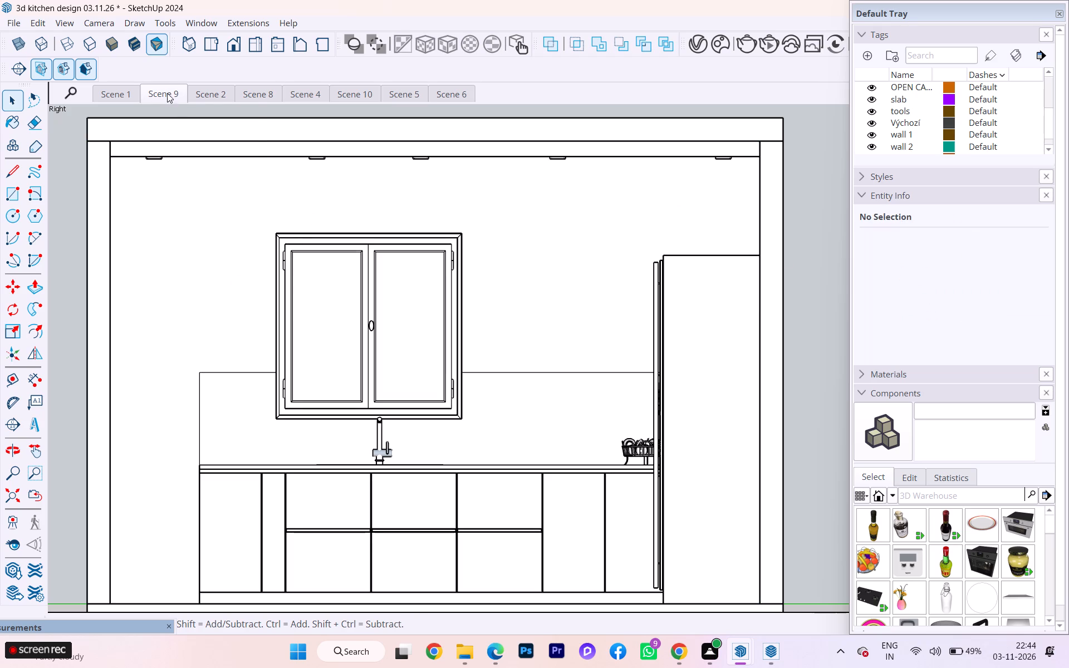
{"action": "right_click", "coordinate": [166, 92]}
{"action": "left_click", "coordinate": [212, 159]}
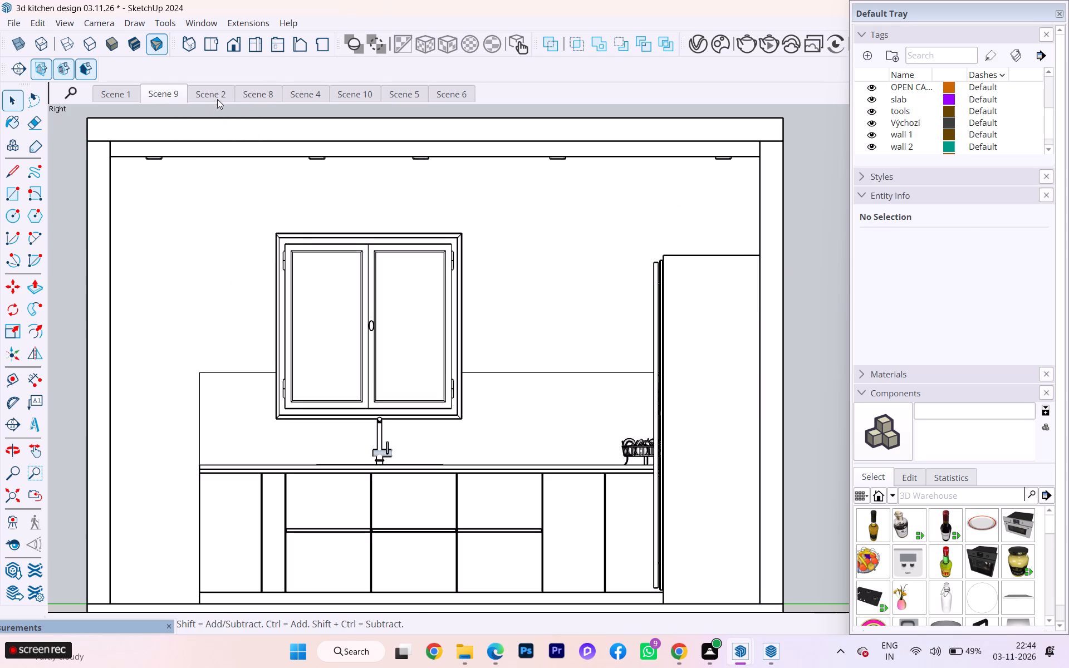
In Scene 2, hide the wall 2 group that covers the front of the kitchen.
{"action": "left_click", "coordinate": [215, 96]}
{"action": "triple_click", "coordinate": [214, 92]}
{"action": "left_click", "coordinate": [214, 92]}
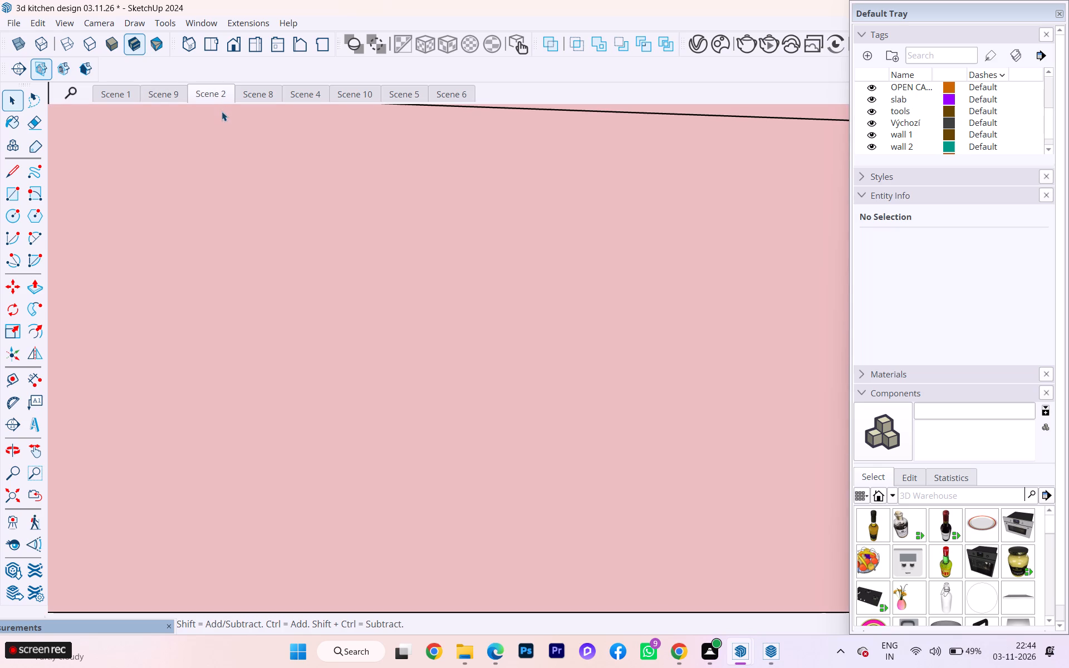
{"action": "scroll", "coordinate": [249, 151], "scroll_direction": "down", "scroll_amount": 9}
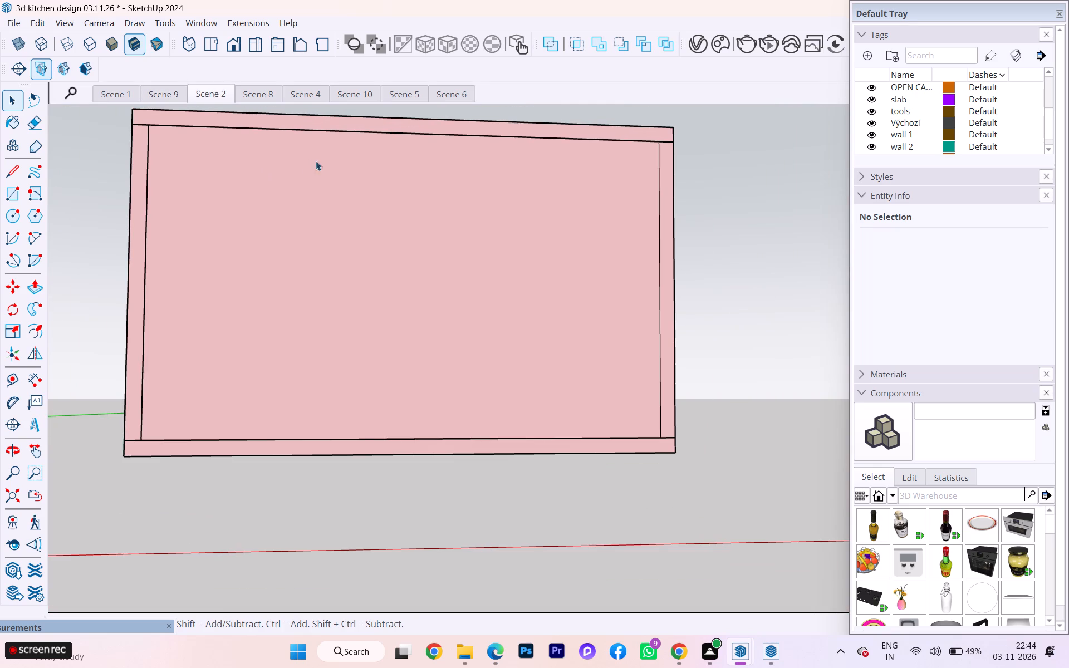
{"action": "left_click", "coordinate": [345, 203]}
{"action": "right_click", "coordinate": [345, 209]}
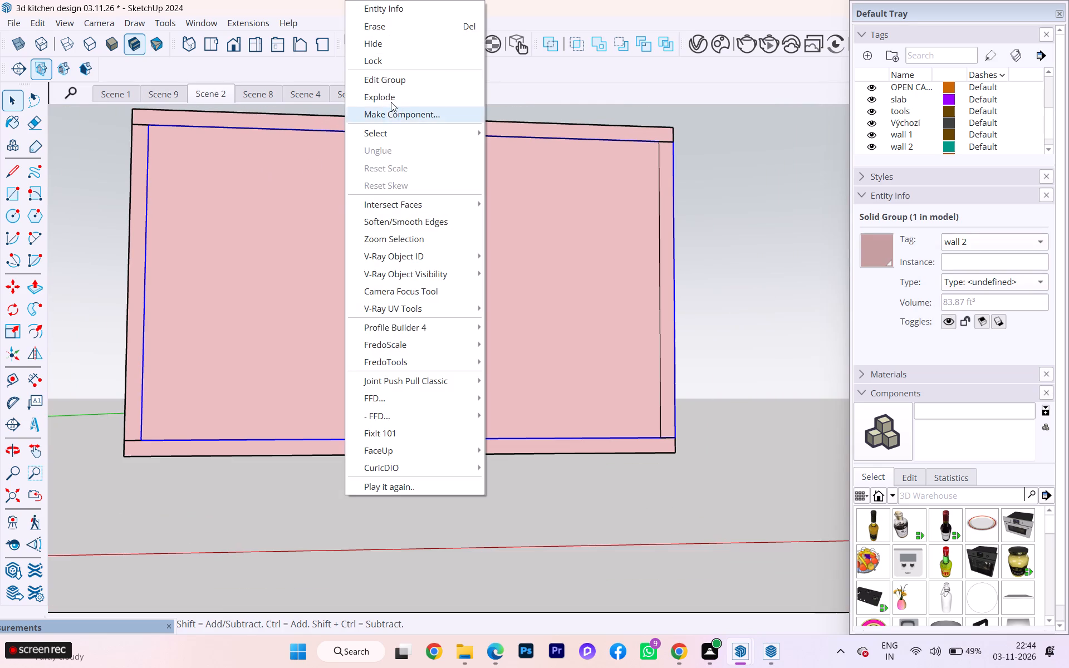
{"action": "left_click", "coordinate": [390, 40]}
{"action": "scroll", "coordinate": [330, 191], "scroll_direction": "up", "scroll_amount": 3}
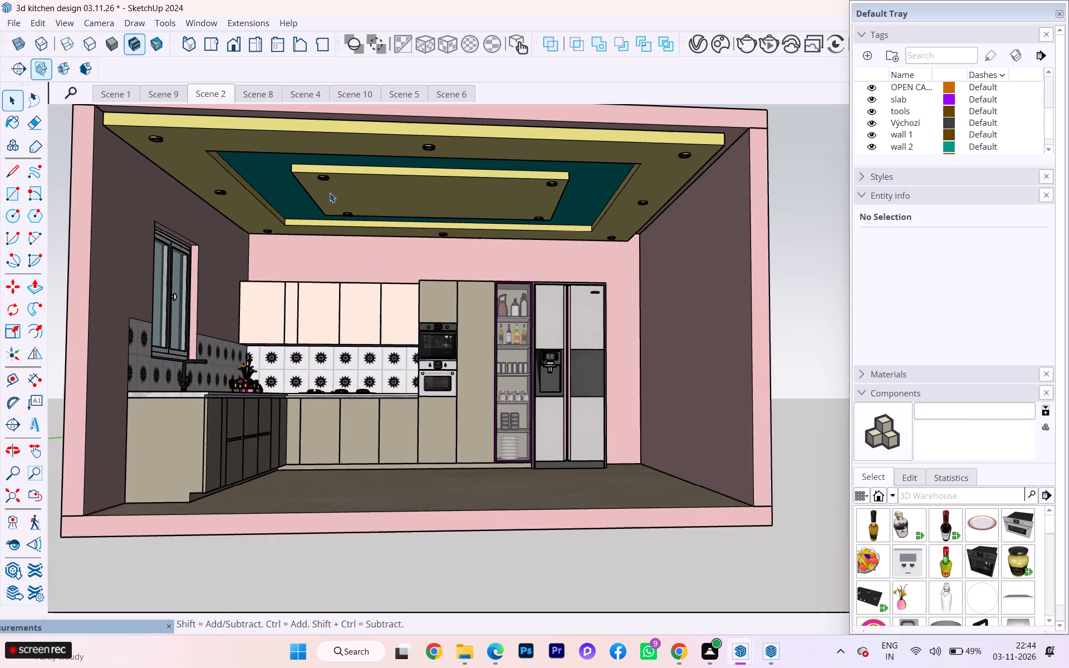
Examine the Scene 2 kitchen interior, checking the ceiling, side walls, window and cabinets through the open front.
{"action": "scroll", "coordinate": [414, 262], "scroll_direction": "down", "scroll_amount": 1}
{"action": "scroll", "coordinate": [493, 423], "scroll_direction": "down", "scroll_amount": 1}
{"action": "scroll", "coordinate": [276, 119], "scroll_direction": "up", "scroll_amount": 3}
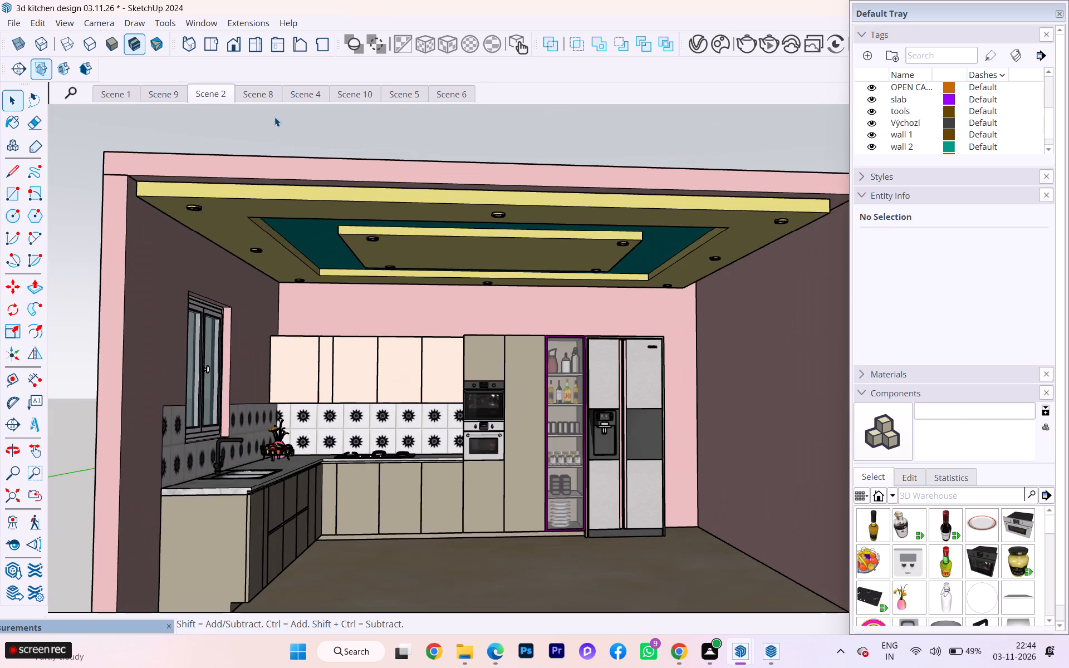
{"action": "scroll", "coordinate": [175, 107], "scroll_direction": "down", "scroll_amount": 1}
{"action": "scroll", "coordinate": [175, 107], "scroll_direction": "up", "scroll_amount": 1}
{"action": "scroll", "coordinate": [116, 134], "scroll_direction": "down", "scroll_amount": 2}
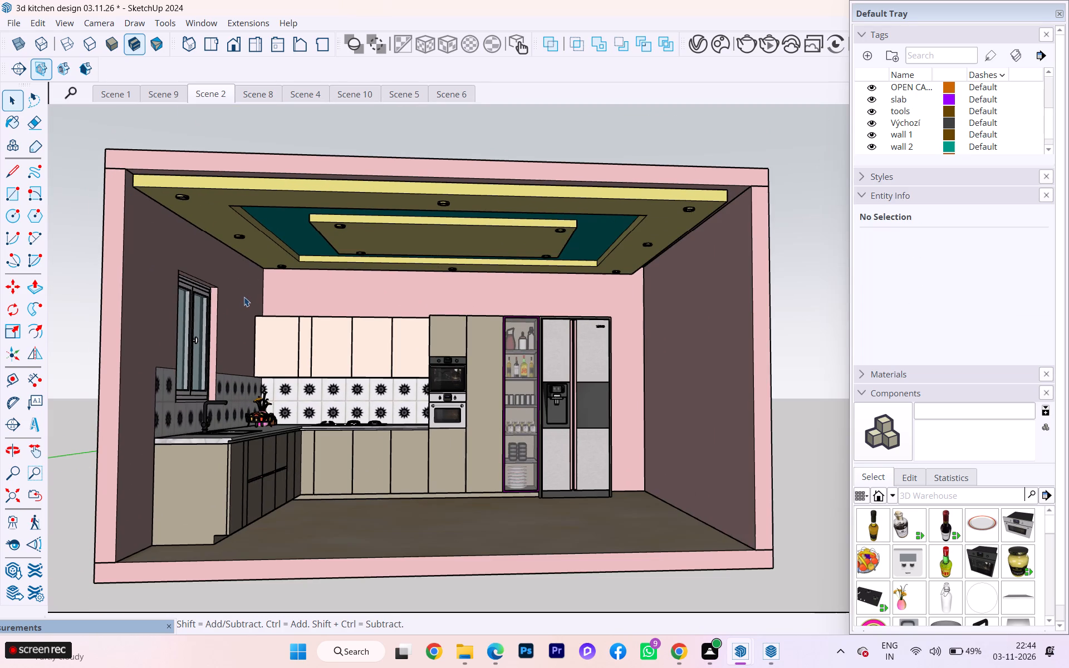
{"action": "scroll", "coordinate": [244, 297], "scroll_direction": "up", "scroll_amount": 3}
{"action": "scroll", "coordinate": [244, 297], "scroll_direction": "down", "scroll_amount": 1}
{"action": "scroll", "coordinate": [244, 297], "scroll_direction": "up", "scroll_amount": 1}
{"action": "middle_click_drag", "start_coordinate": [244, 297], "coordinate": [238, 320]}
{"action": "scroll", "coordinate": [238, 315], "scroll_direction": "down", "scroll_amount": 2}
{"action": "scroll", "coordinate": [238, 313], "scroll_direction": "up", "scroll_amount": 1}
{"action": "middle_click_drag", "start_coordinate": [238, 312], "coordinate": [258, 328]}
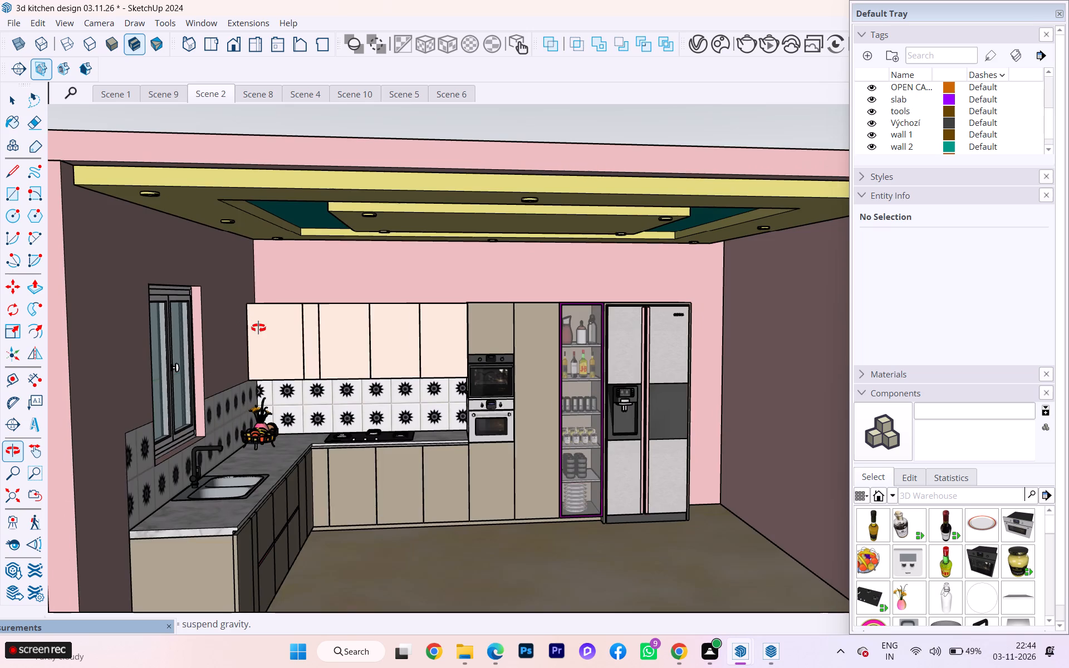
{"action": "middle_click_drag", "start_coordinate": [258, 328], "coordinate": [267, 326]}
{"action": "scroll", "coordinate": [263, 313], "scroll_direction": "down", "scroll_amount": 1}
{"action": "middle_click_drag", "start_coordinate": [263, 313], "coordinate": [248, 291]}
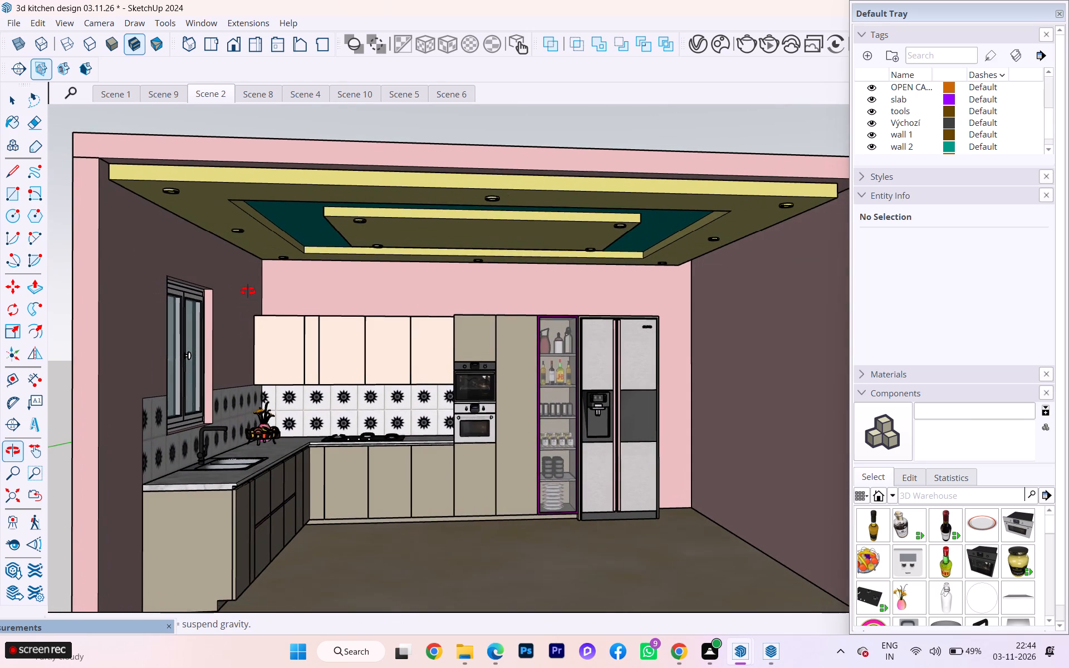
{"action": "middle_click_drag", "start_coordinate": [248, 291], "coordinate": [240, 287]}
{"action": "scroll", "coordinate": [158, 261], "scroll_direction": "down", "scroll_amount": 1}
{"action": "scroll", "coordinate": [366, 397], "scroll_direction": "up", "scroll_amount": 4}
{"action": "scroll", "coordinate": [386, 409], "scroll_direction": "down", "scroll_amount": 1}
{"action": "scroll", "coordinate": [388, 409], "scroll_direction": "up", "scroll_amount": 1}
{"action": "scroll", "coordinate": [382, 404], "scroll_direction": "down", "scroll_amount": 4}
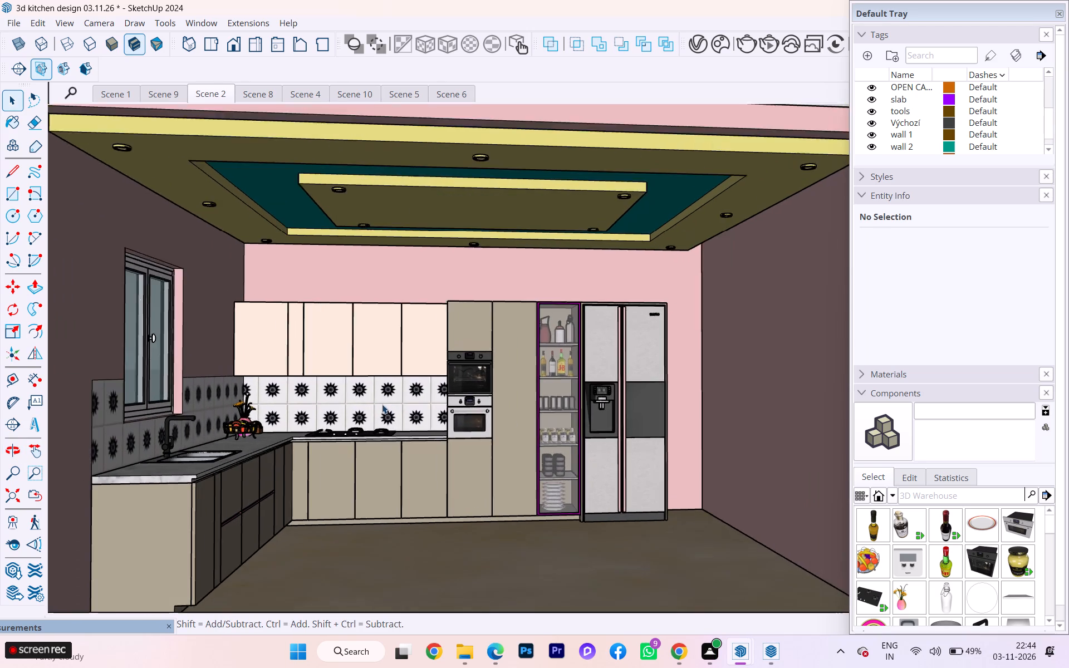
{"action": "middle_click", "coordinate": [381, 401]}
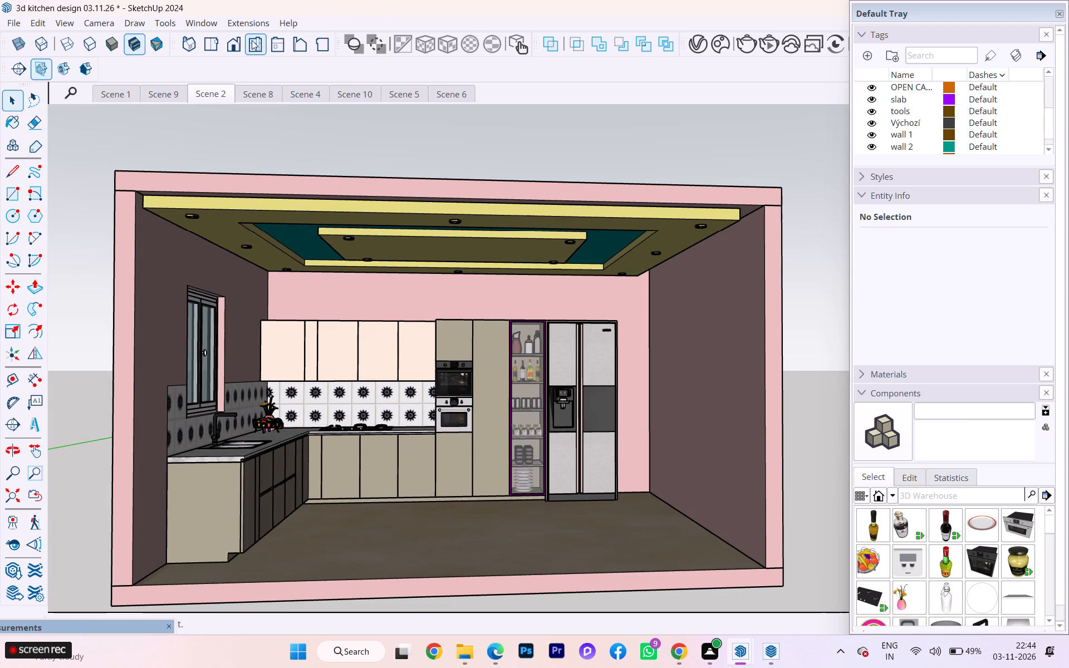
Set the standard Front view for Scene 2, framing the cabinets and ceiling closely, and update the scene.
{"action": "left_click", "coordinate": [257, 41]}
{"action": "left_click", "coordinate": [285, 47]}
{"action": "left_click", "coordinate": [296, 47]}
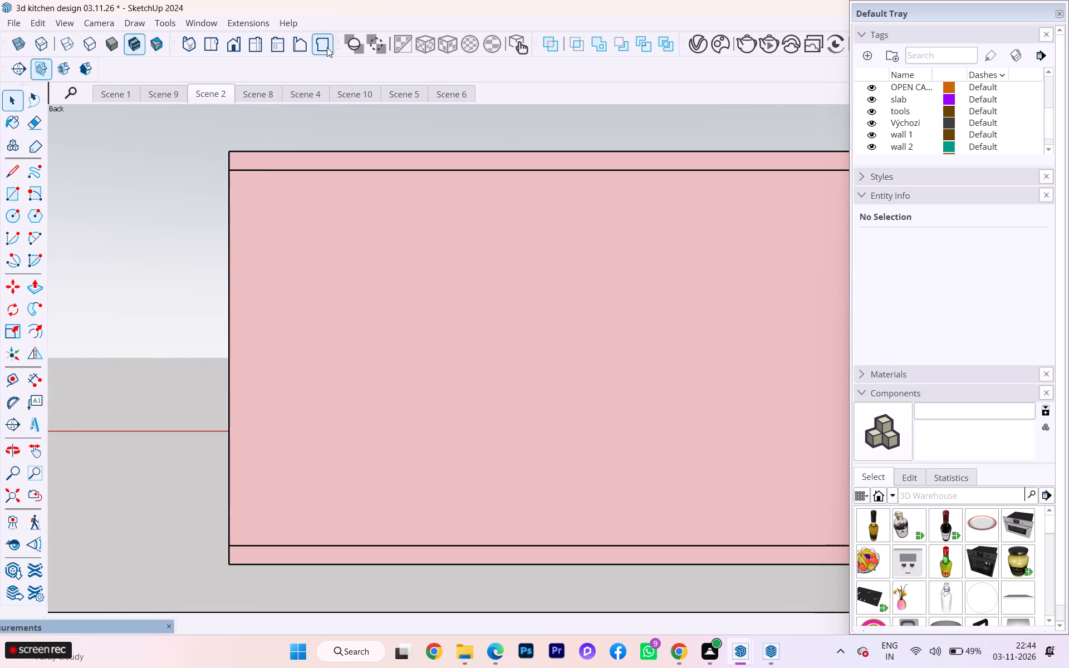
{"action": "left_click", "coordinate": [237, 38]}
{"action": "scroll", "coordinate": [0, 142], "scroll_direction": "down", "scroll_amount": 1}
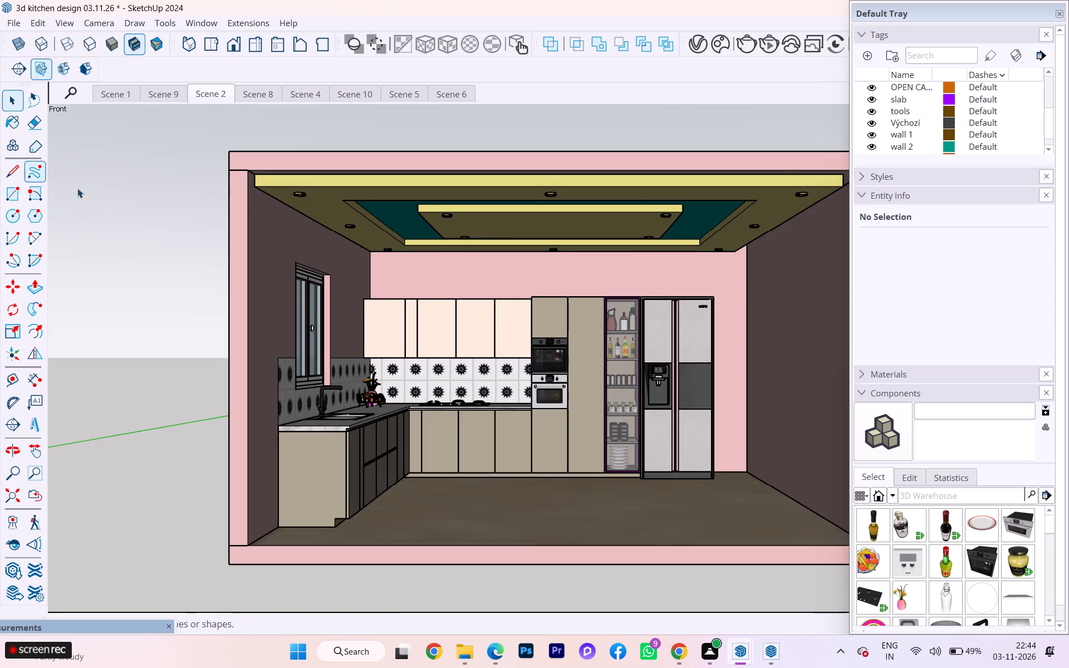
{"action": "scroll", "coordinate": [116, 200], "scroll_direction": "down", "scroll_amount": 1}
{"action": "scroll", "coordinate": [650, 276], "scroll_direction": "up", "scroll_amount": 3}
{"action": "scroll", "coordinate": [725, 279], "scroll_direction": "down", "scroll_amount": 1}
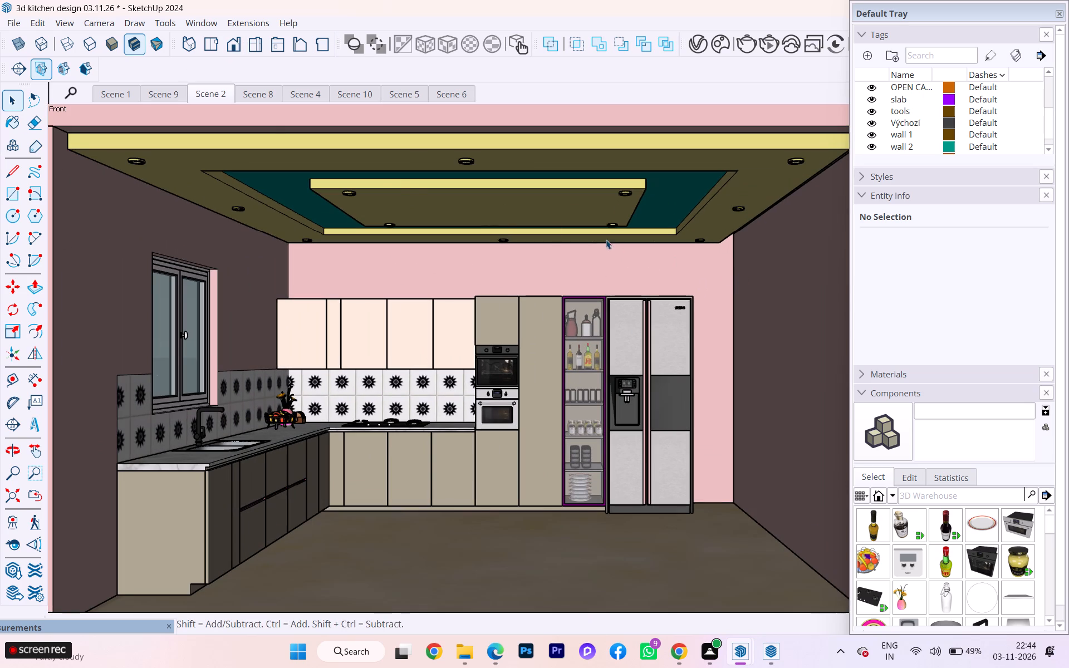
{"action": "right_click", "coordinate": [203, 89]}
{"action": "left_click", "coordinate": [266, 149]}
In Scene 8, hide the wall 2 group covering the front of the kitchen and update the scene.
{"action": "left_click", "coordinate": [304, 90]}
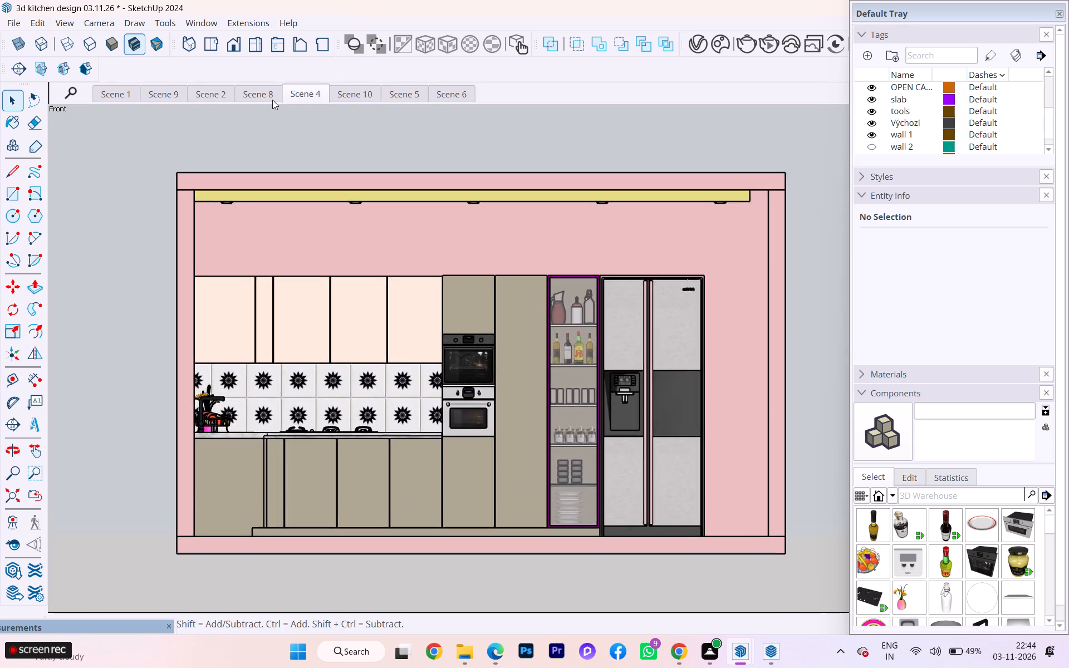
{"action": "left_click", "coordinate": [261, 99]}
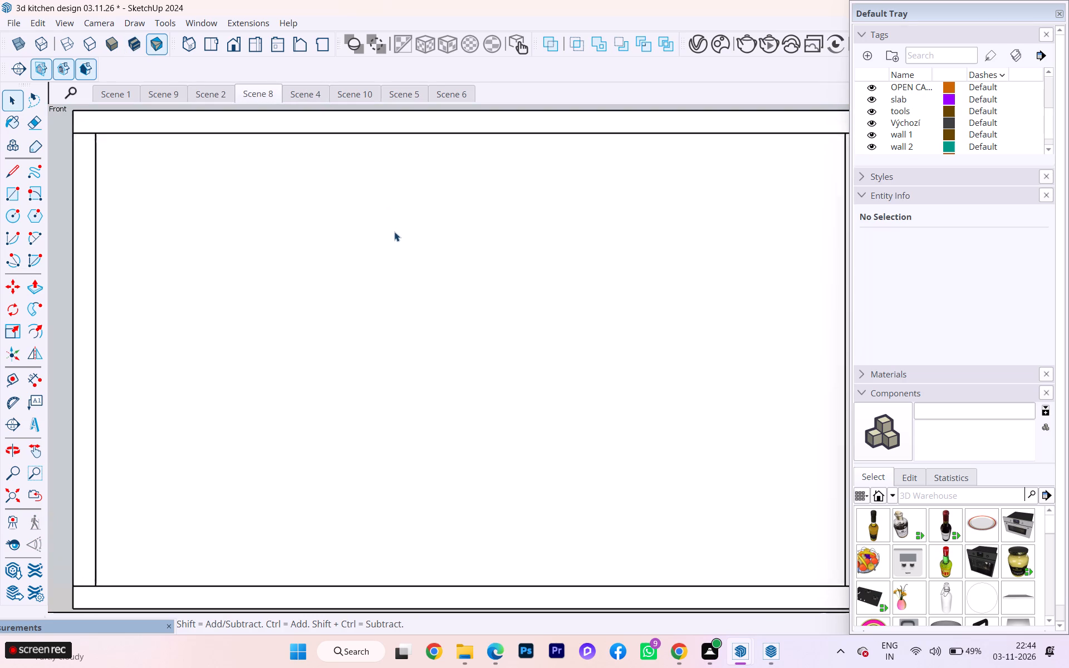
{"action": "left_click", "coordinate": [394, 232]}
{"action": "right_click", "coordinate": [369, 235]}
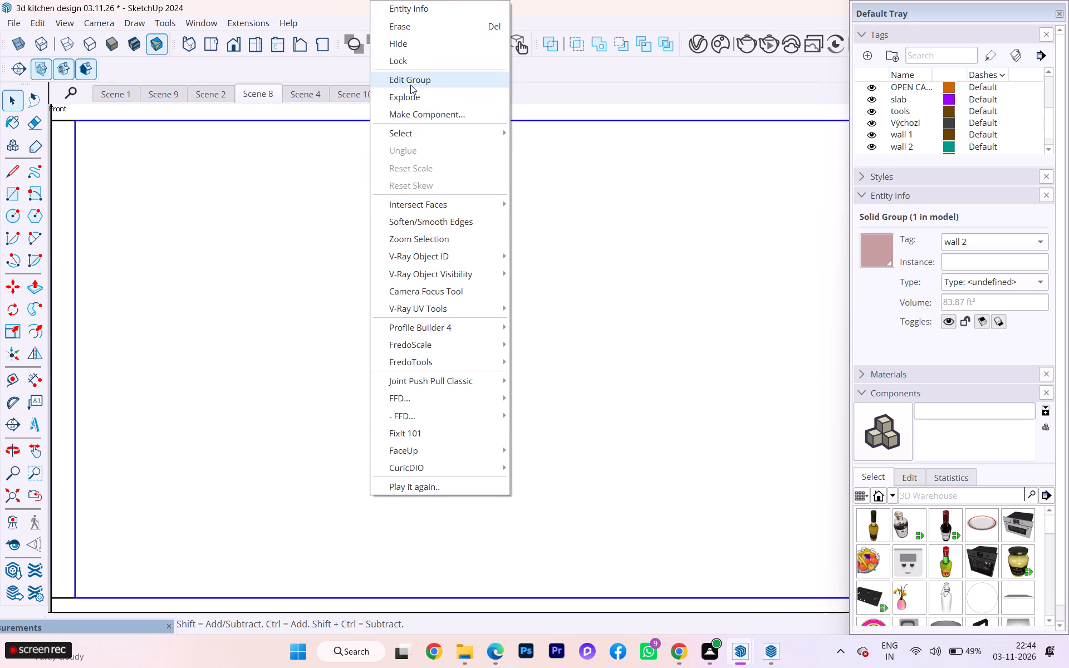
{"action": "left_click", "coordinate": [410, 45]}
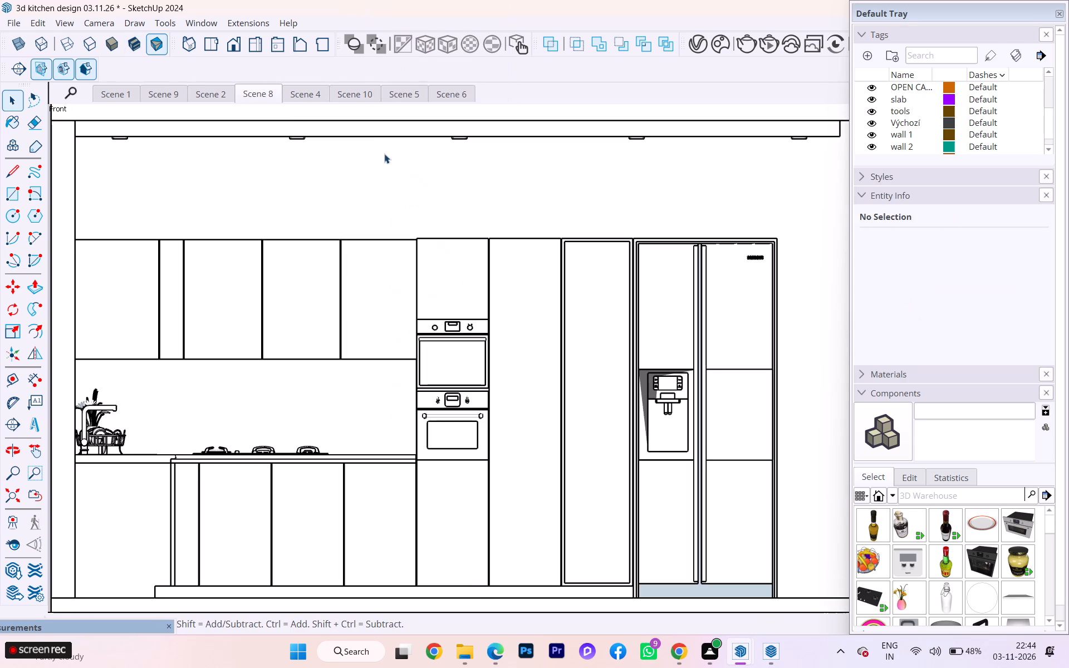
{"action": "right_click", "coordinate": [262, 88]}
{"action": "left_click", "coordinate": [309, 147]}
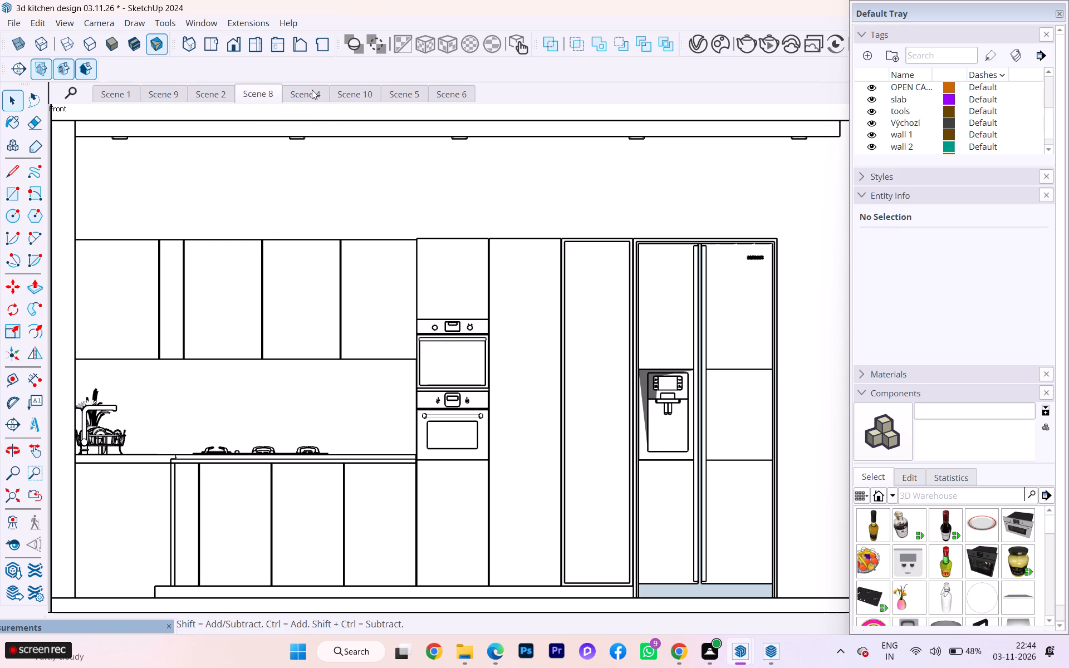
Activate and update Scene 4, Scene 10, Scene 5 and Scene 6 in turn.
{"action": "left_click", "coordinate": [312, 90]}
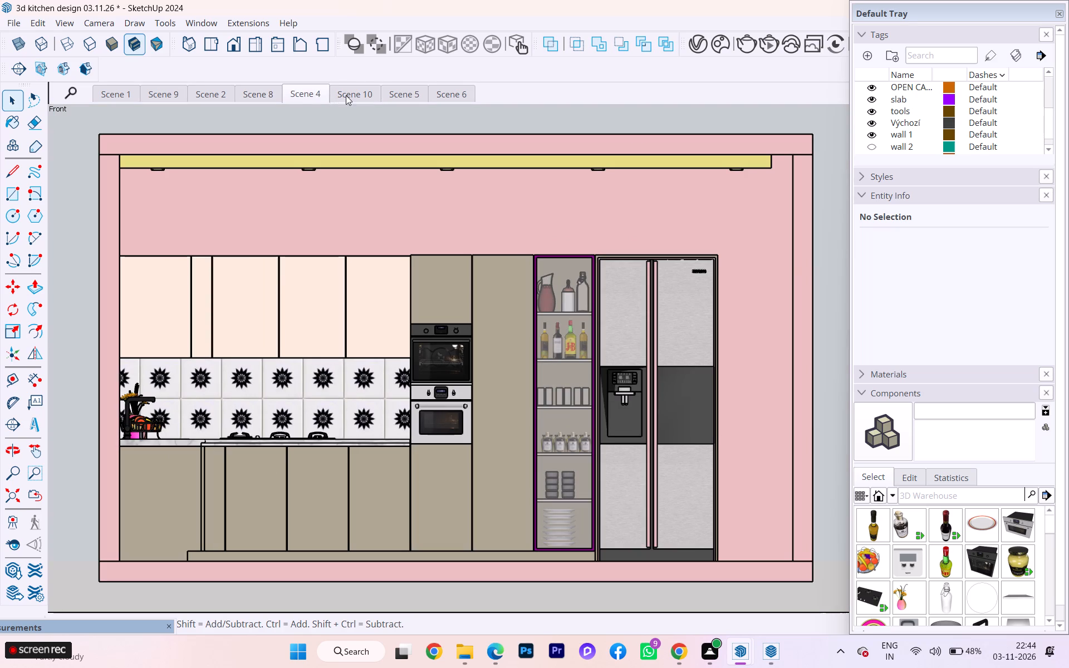
{"action": "right_click", "coordinate": [305, 92]}
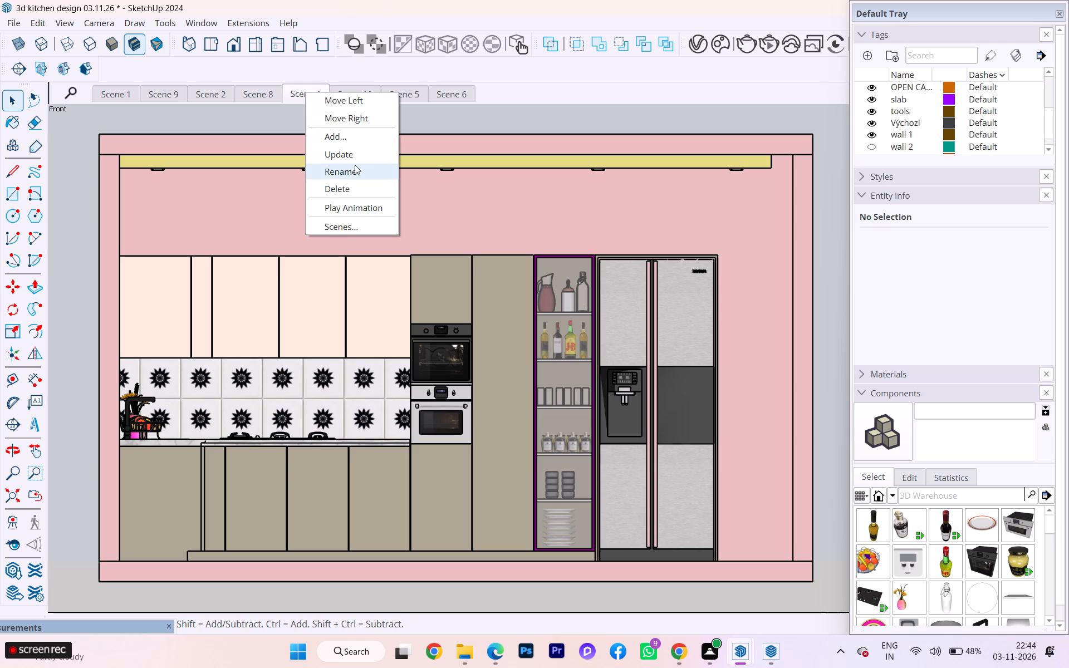
{"action": "left_click", "coordinate": [355, 158]}
{"action": "left_click", "coordinate": [351, 93]}
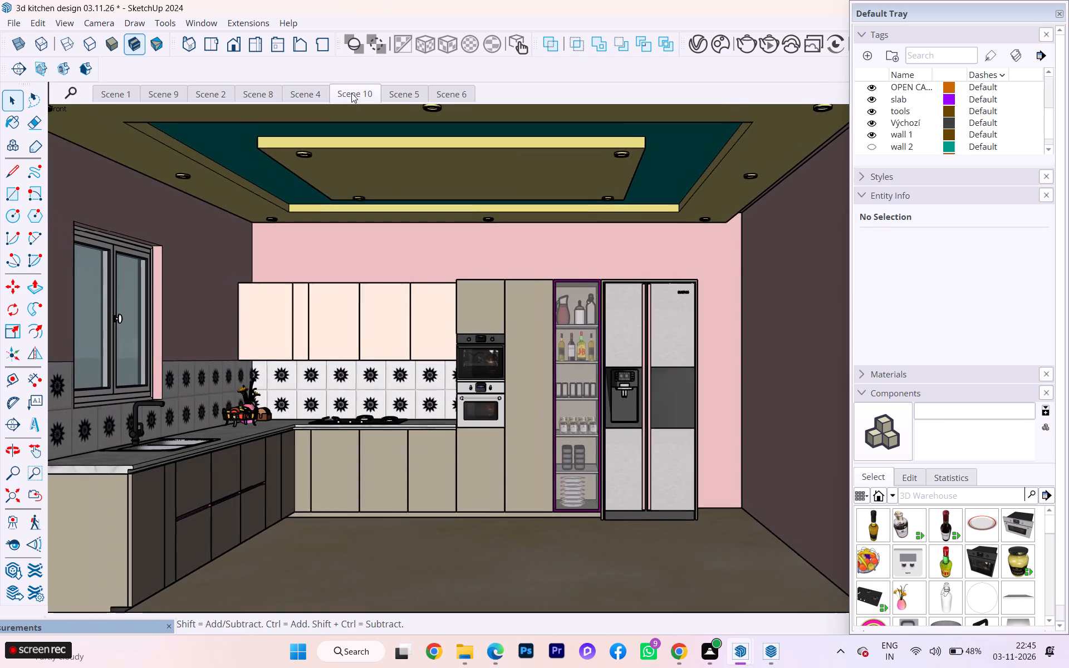
{"action": "right_click", "coordinate": [351, 93]}
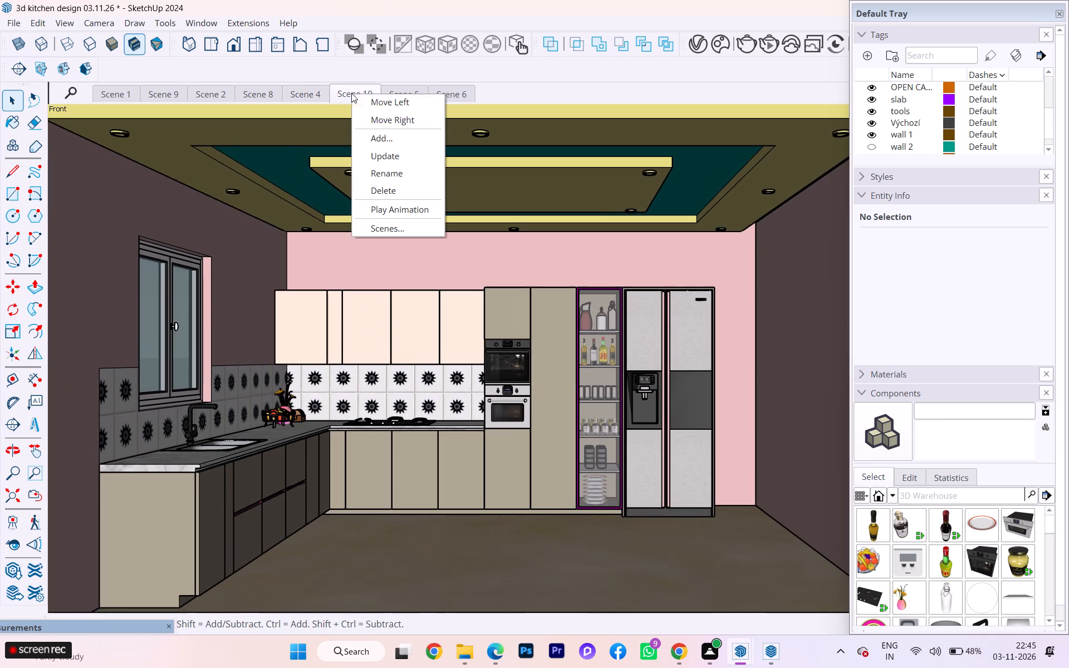
{"action": "left_click", "coordinate": [390, 160]}
{"action": "left_click", "coordinate": [402, 99]}
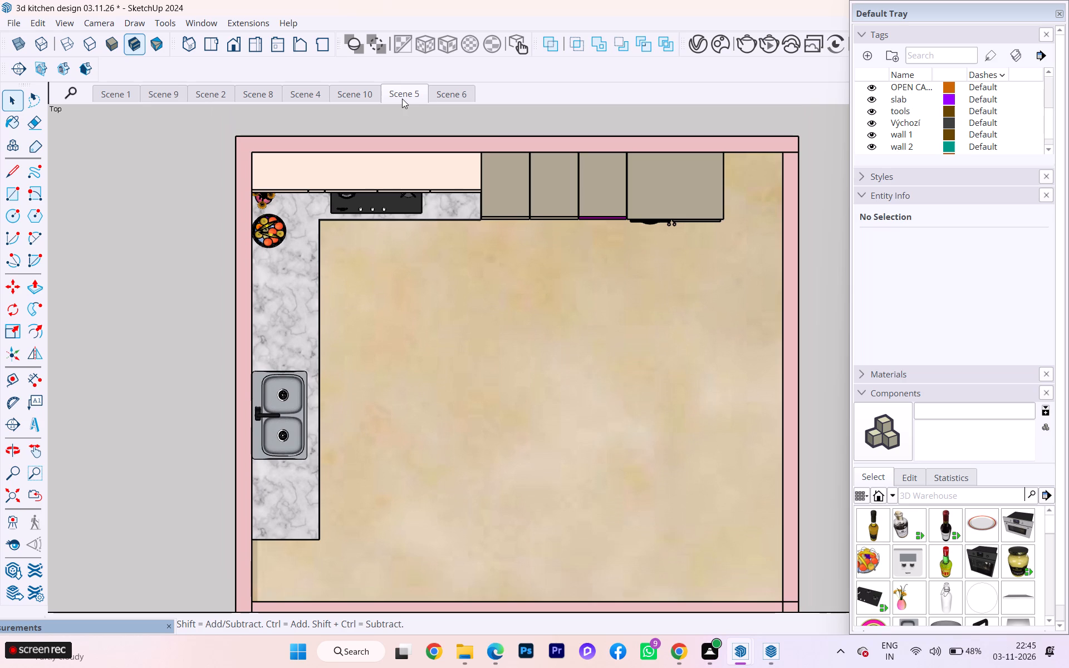
{"action": "right_click", "coordinate": [402, 99]}
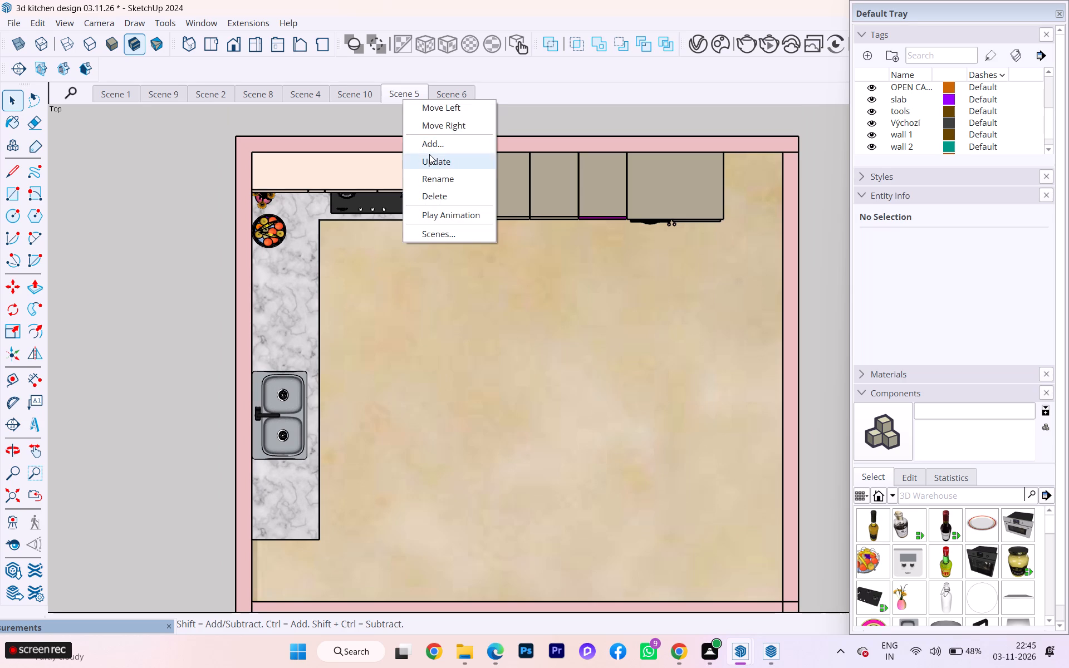
{"action": "left_click", "coordinate": [429, 154]}
{"action": "left_click", "coordinate": [451, 88]}
{"action": "left_click", "coordinate": [450, 88]}
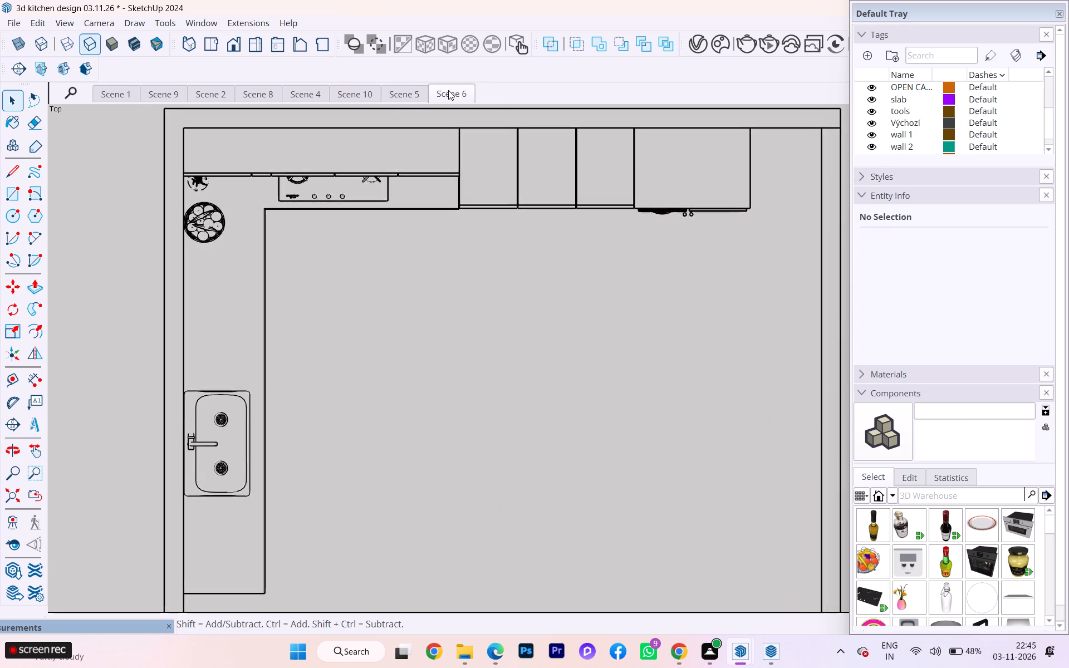
{"action": "right_click", "coordinate": [447, 90]}
{"action": "left_click", "coordinate": [473, 154]}
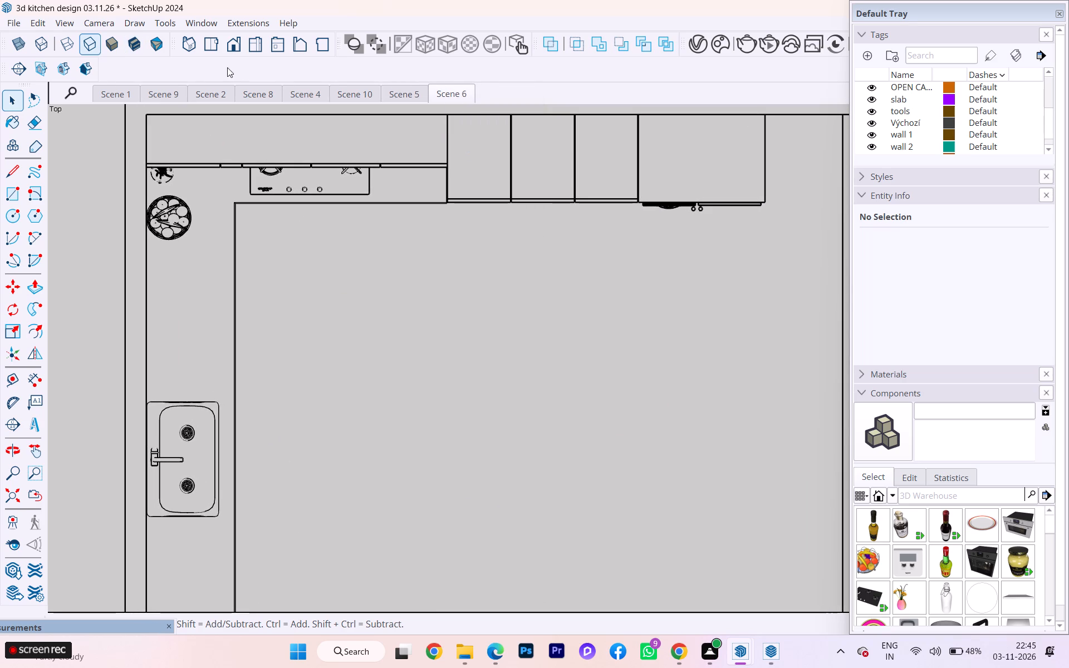
Save a copy of the model as 3d kitchen design 03.11.26 3.skp in the skp projectss folder.
{"action": "left_click", "coordinate": [13, 8]}
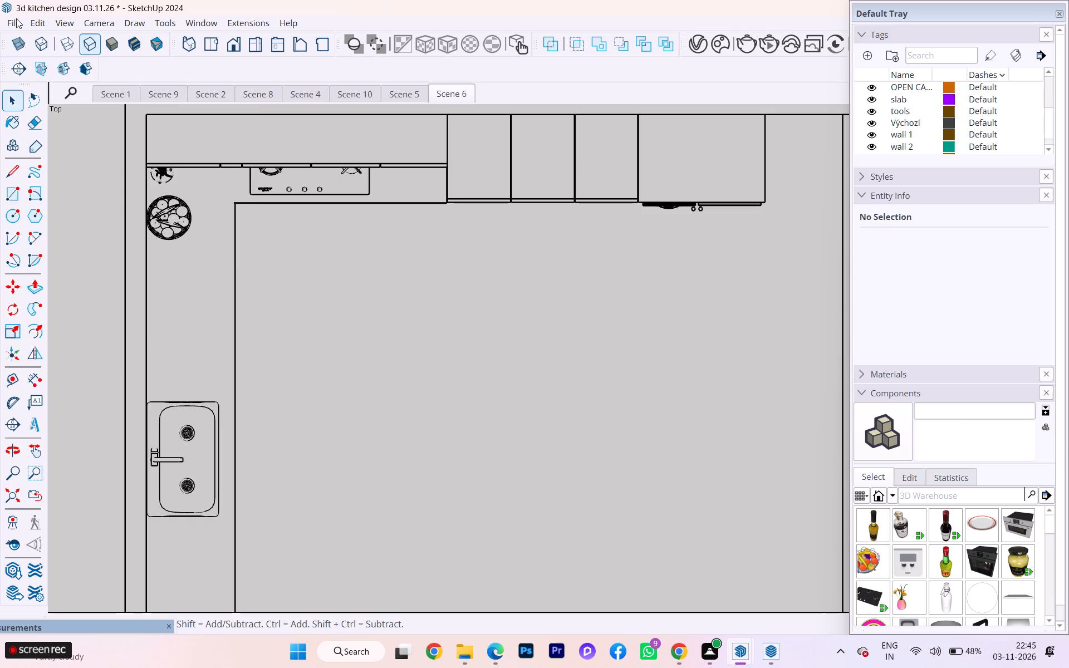
{"action": "left_click", "coordinate": [16, 20]}
{"action": "left_click", "coordinate": [73, 129]}
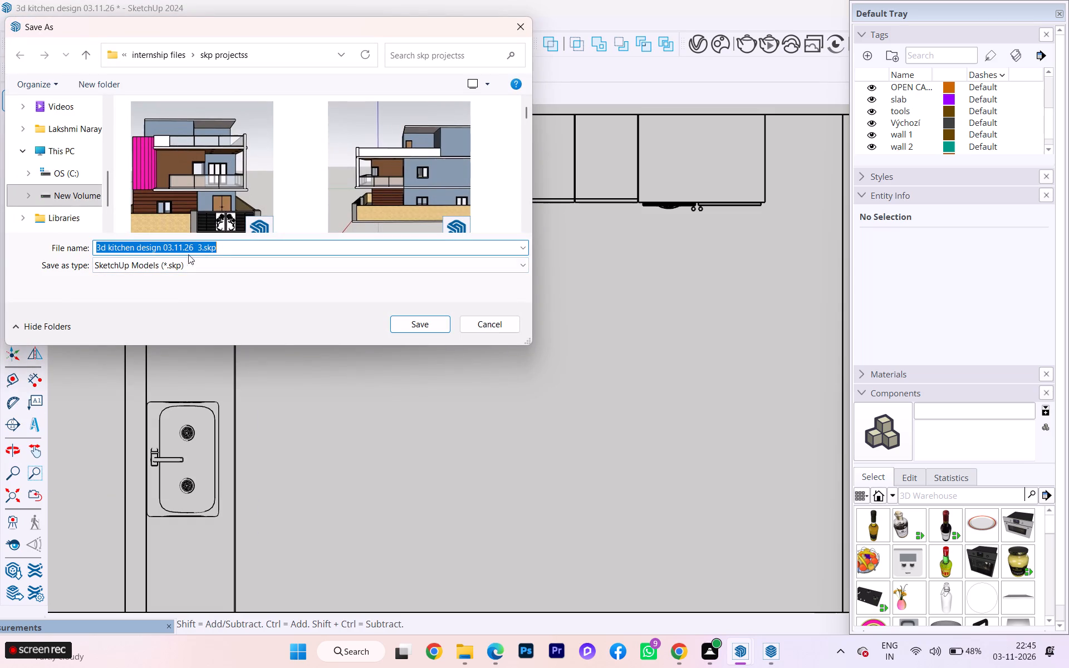
{"action": "left_click", "coordinate": [415, 322]}
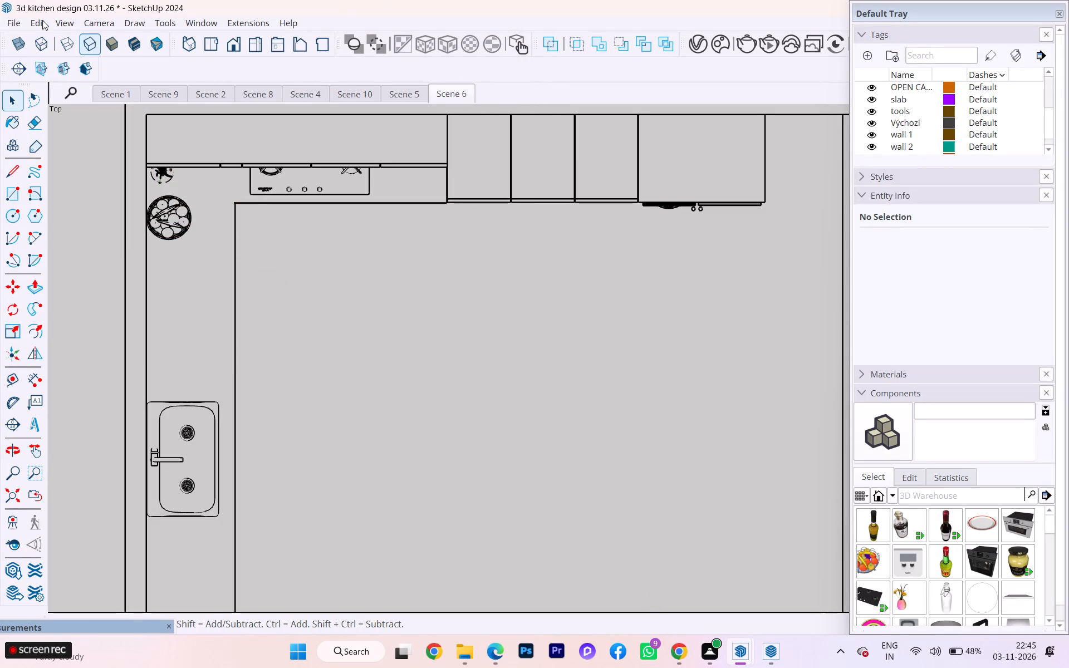
Send the kitchen model to LayOut, agreeing to save it first.
{"action": "left_click", "coordinate": [19, 22]}
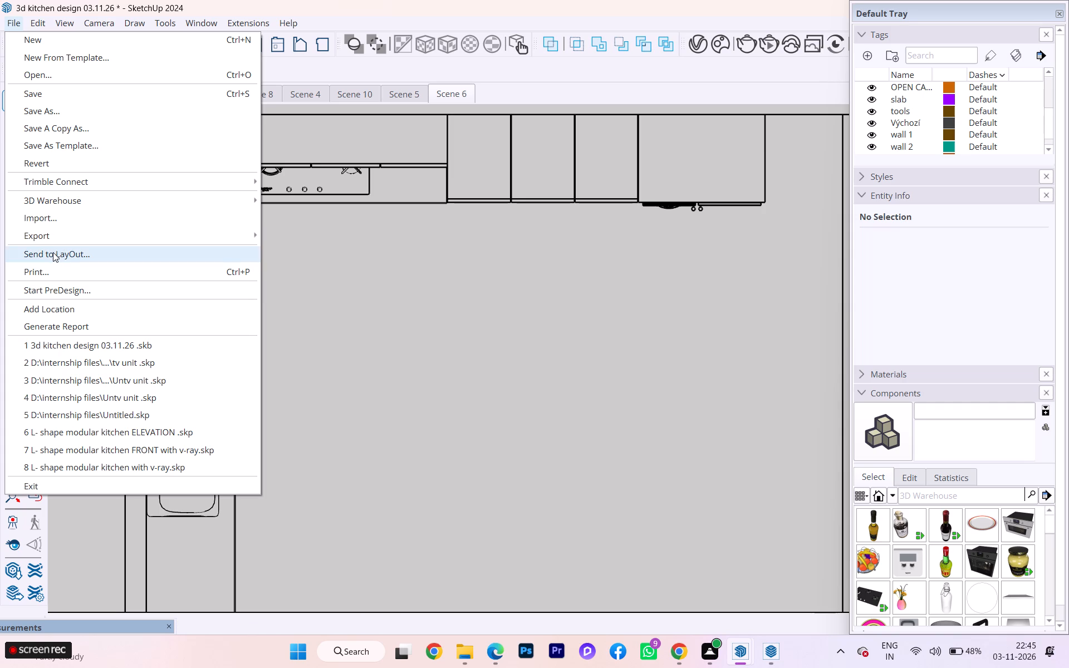
{"action": "left_click", "coordinate": [53, 252]}
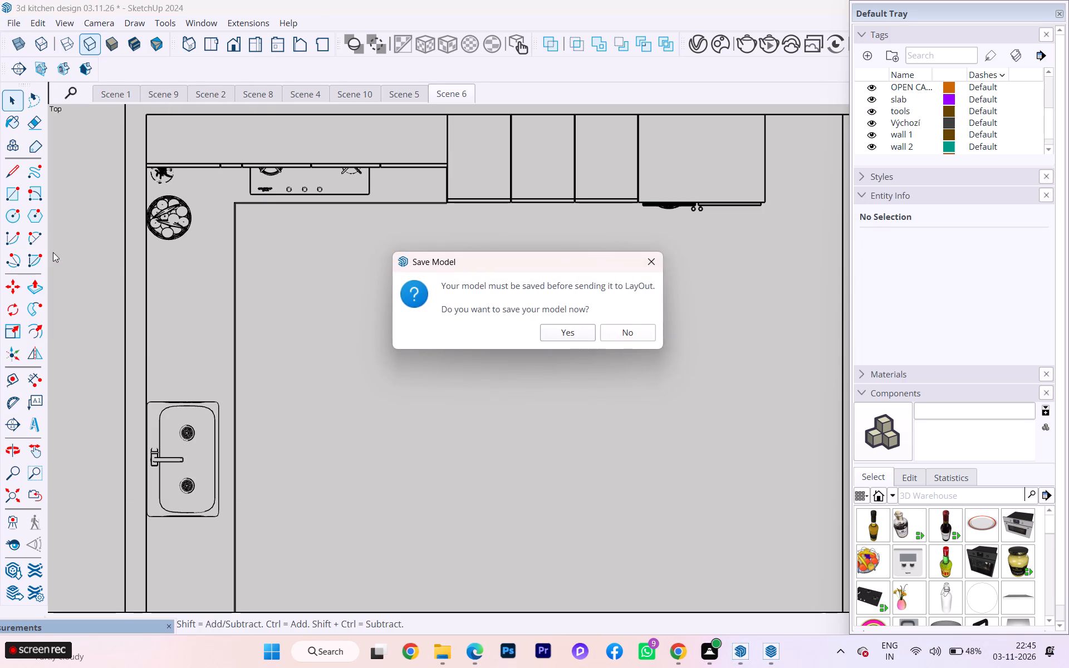
{"action": "left_click", "coordinate": [556, 332]}
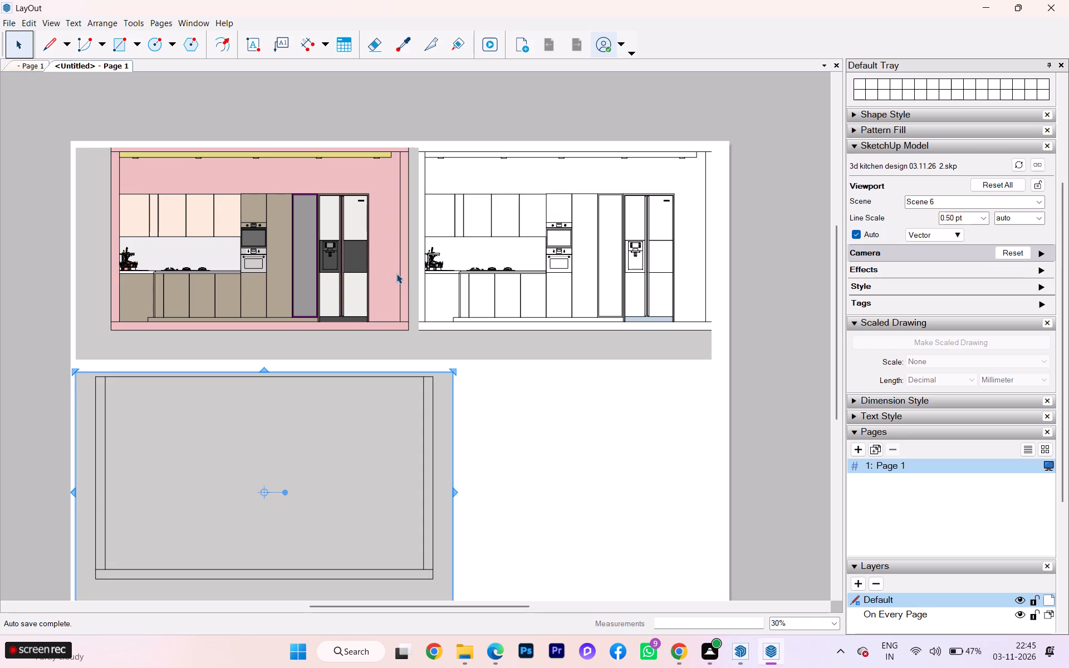
Set the scene of the lower viewport on Page 1 to Scene 5.
{"action": "left_click", "coordinate": [961, 202]}
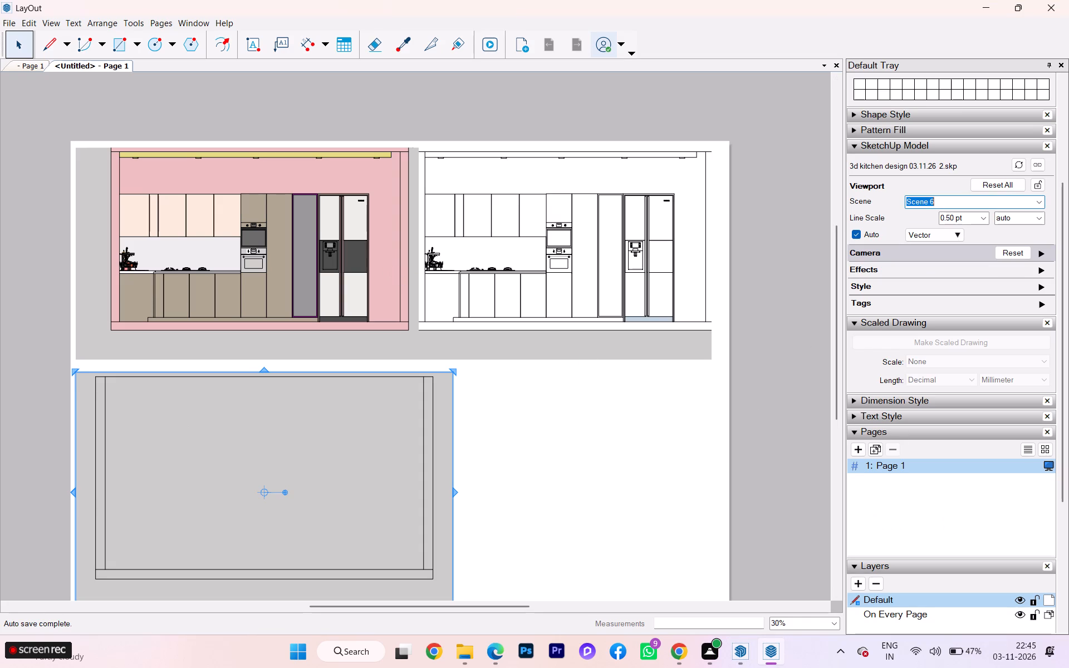
{"action": "left_click", "coordinate": [1044, 202]}
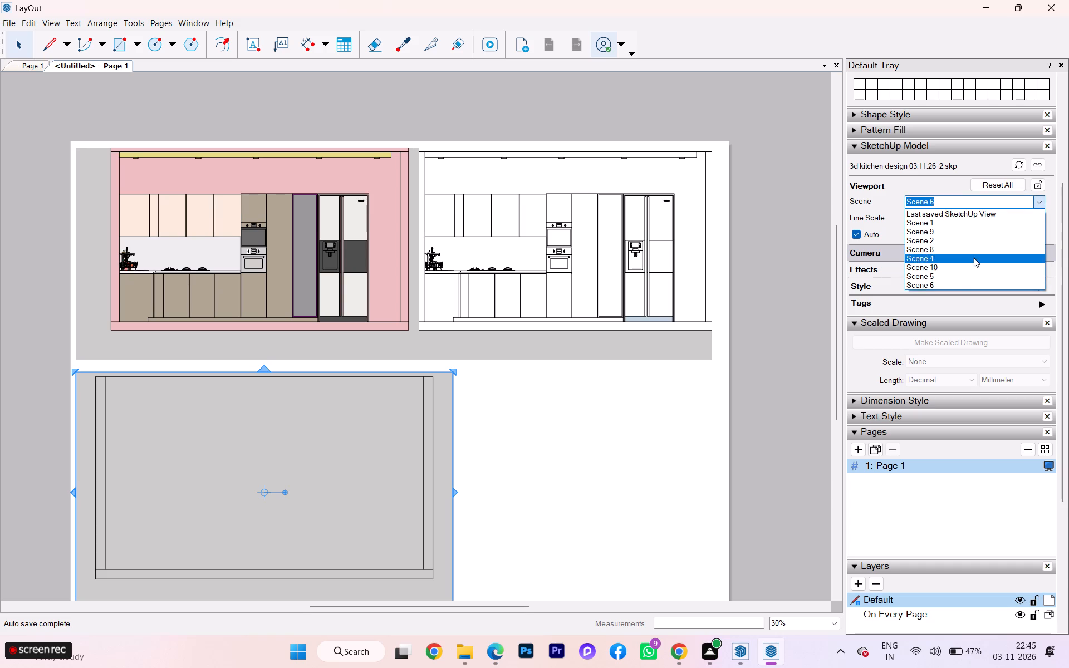
{"action": "left_click", "coordinate": [951, 283]}
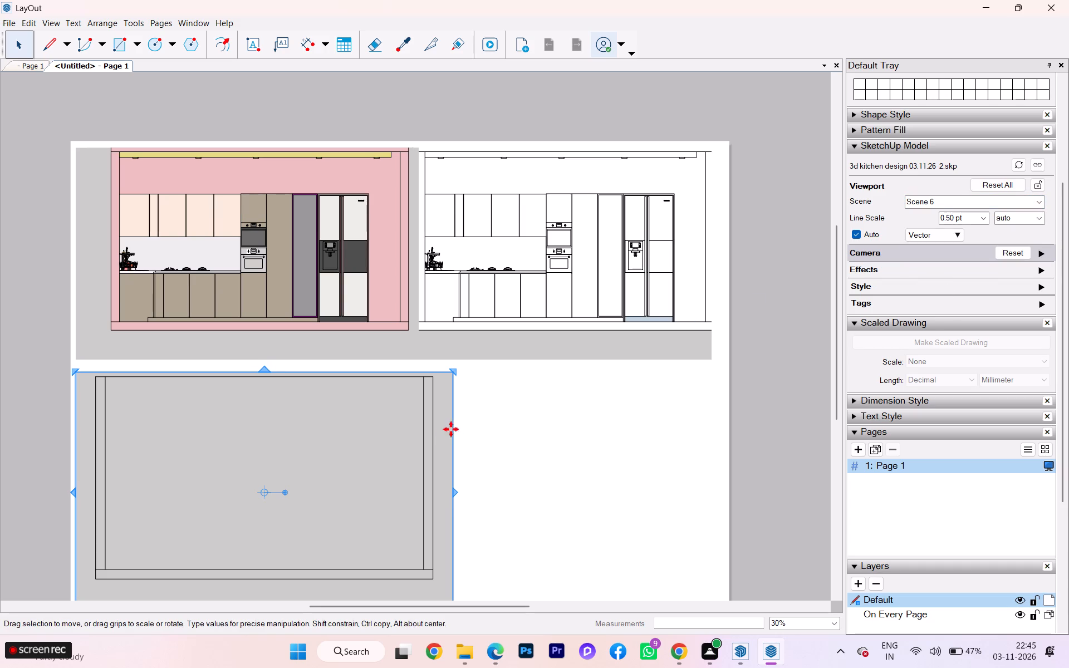
{"action": "left_click", "coordinate": [956, 208]}
{"action": "left_click", "coordinate": [1049, 202]}
{"action": "left_click", "coordinate": [1045, 203]}
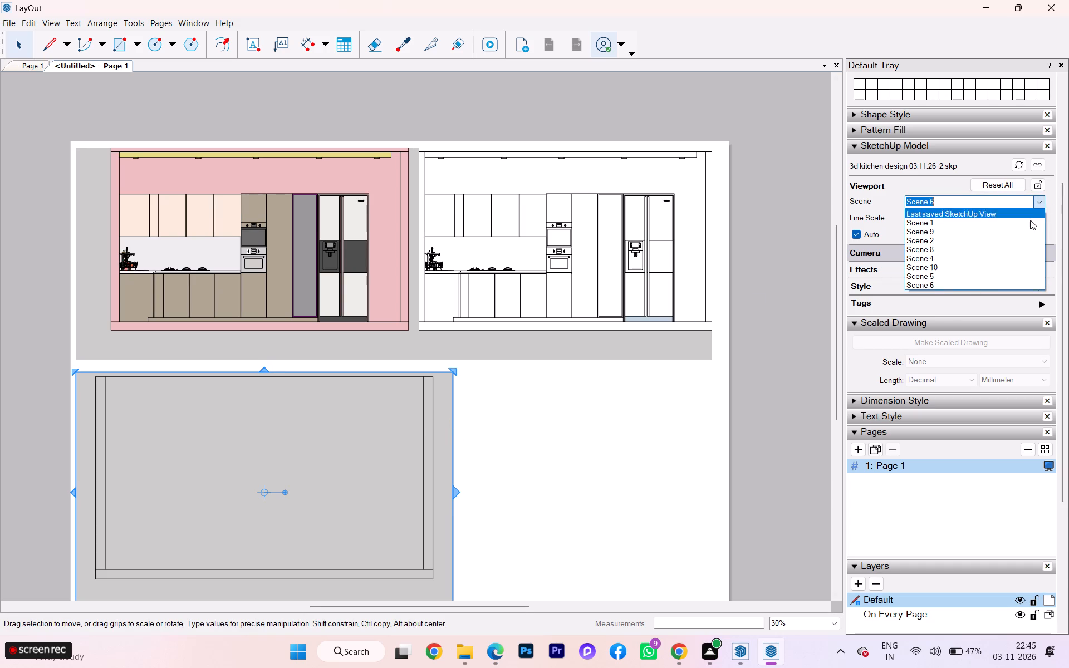
{"action": "left_click", "coordinate": [947, 273]}
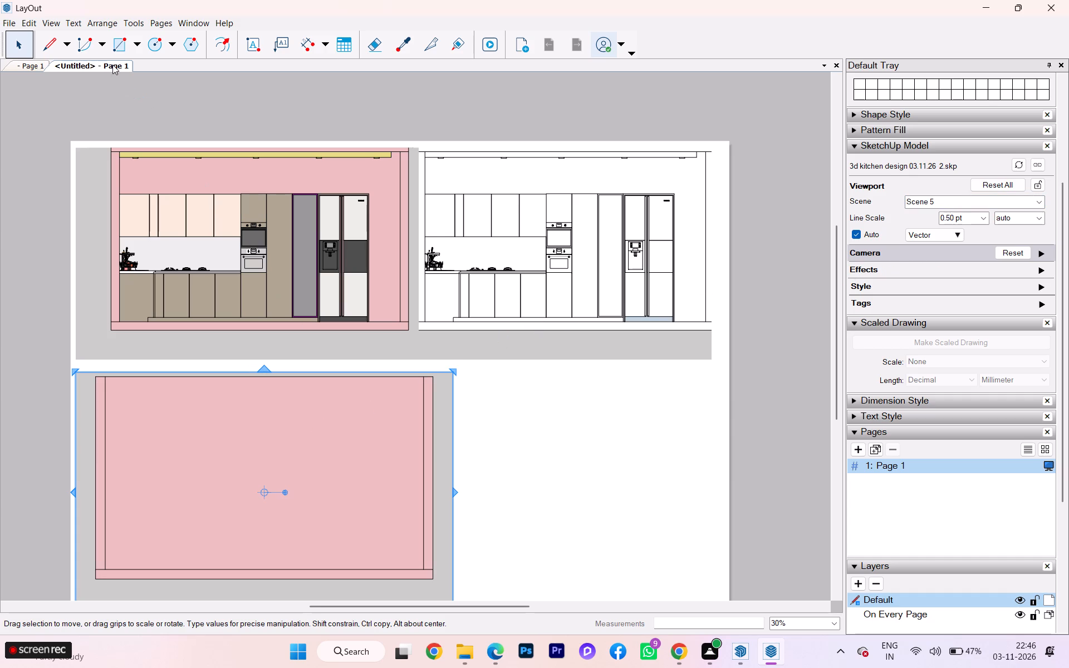
Create a new document from the plain-paper A3 Landscape template.
{"action": "left_click", "coordinate": [7, 28]}
{"action": "left_click", "coordinate": [35, 38]}
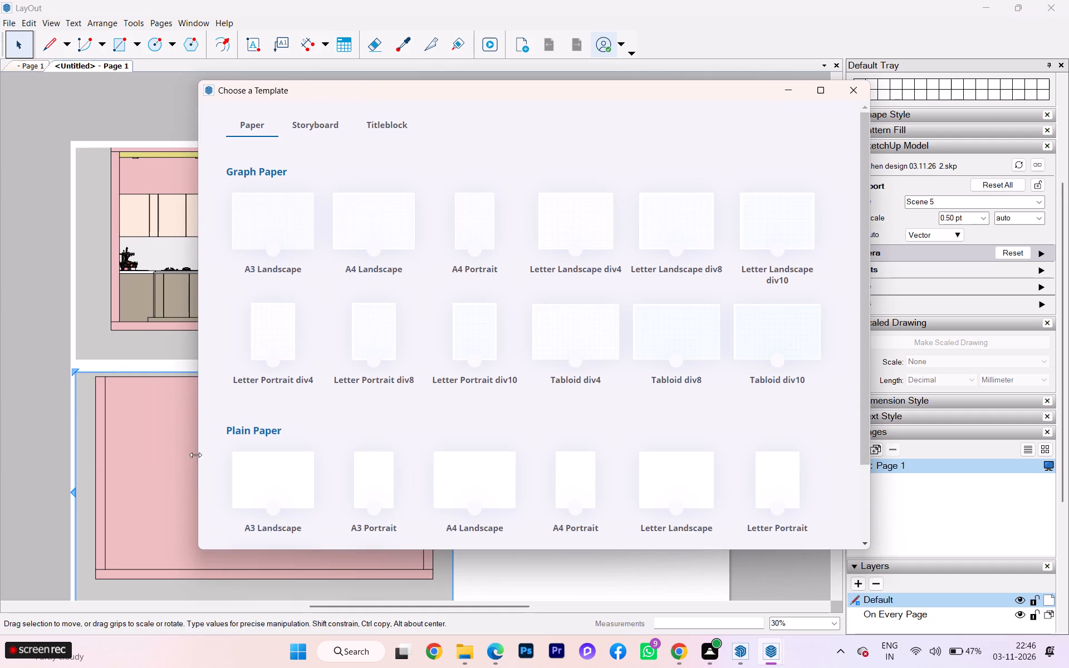
{"action": "left_click", "coordinate": [269, 474]}
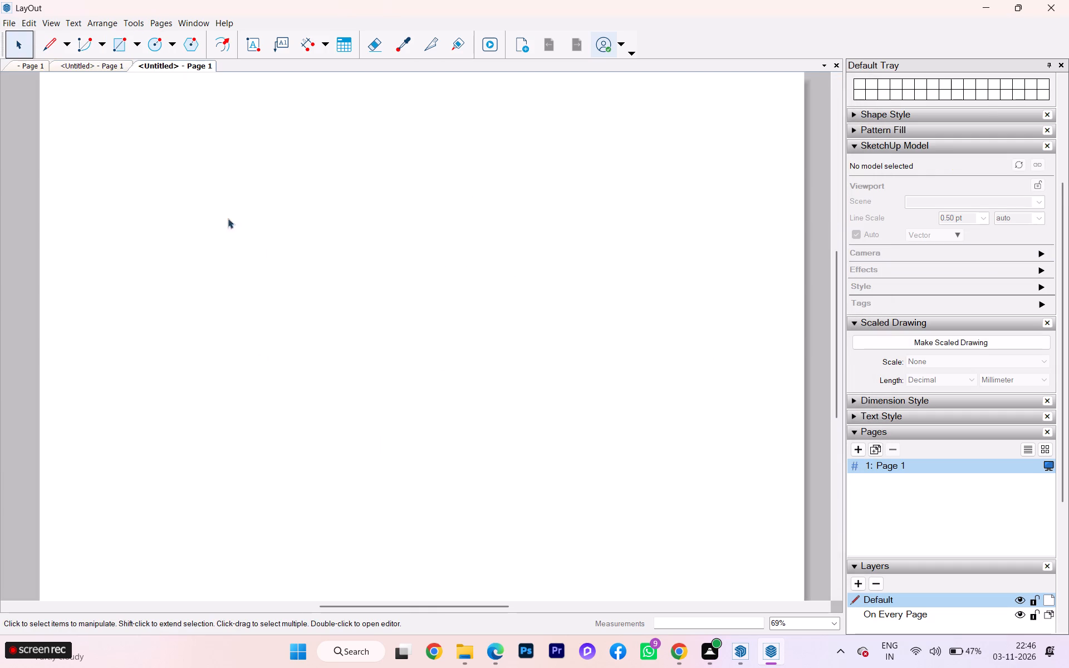
Set the new document's length units to decimal inches in Document Setup.
{"action": "left_click", "coordinate": [17, 19]}
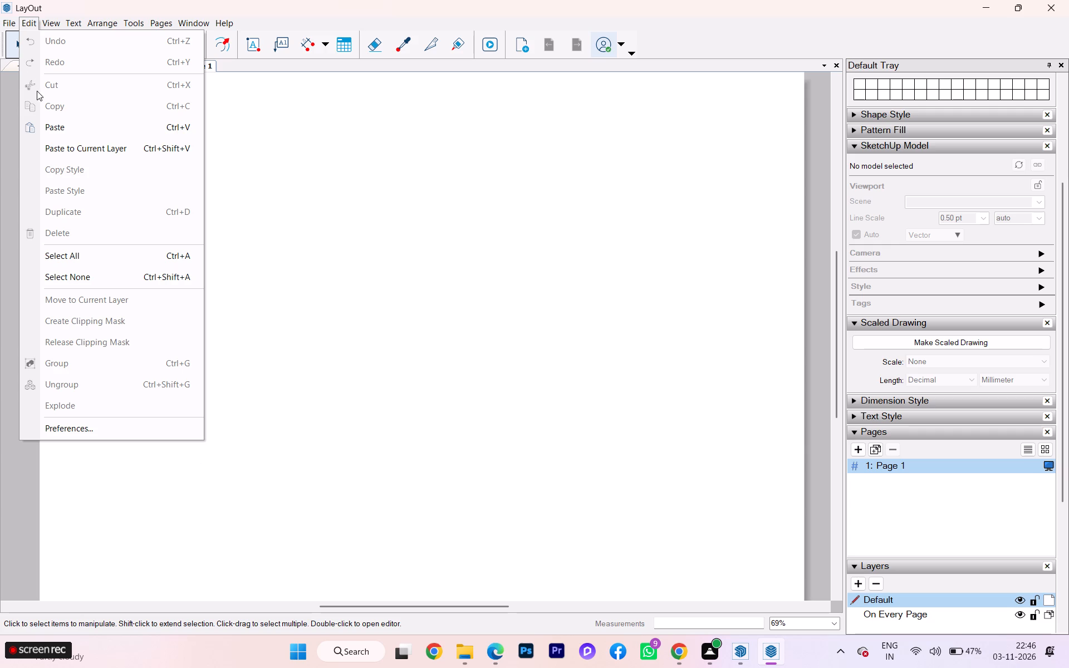
{"action": "left_click", "coordinate": [47, 259]}
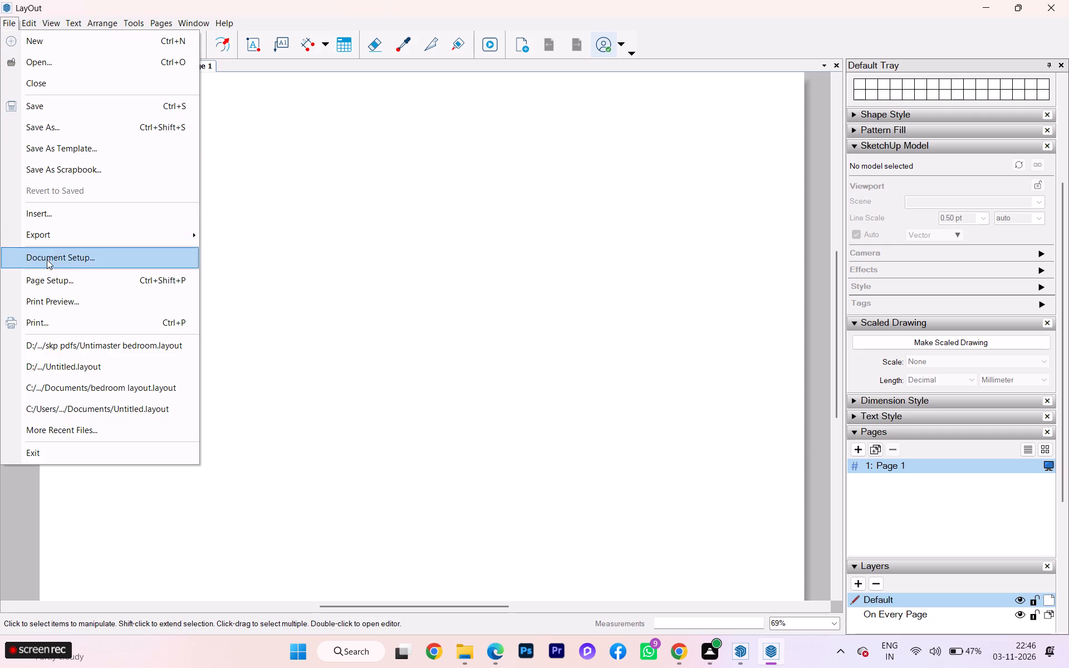
{"action": "left_click", "coordinate": [91, 161]}
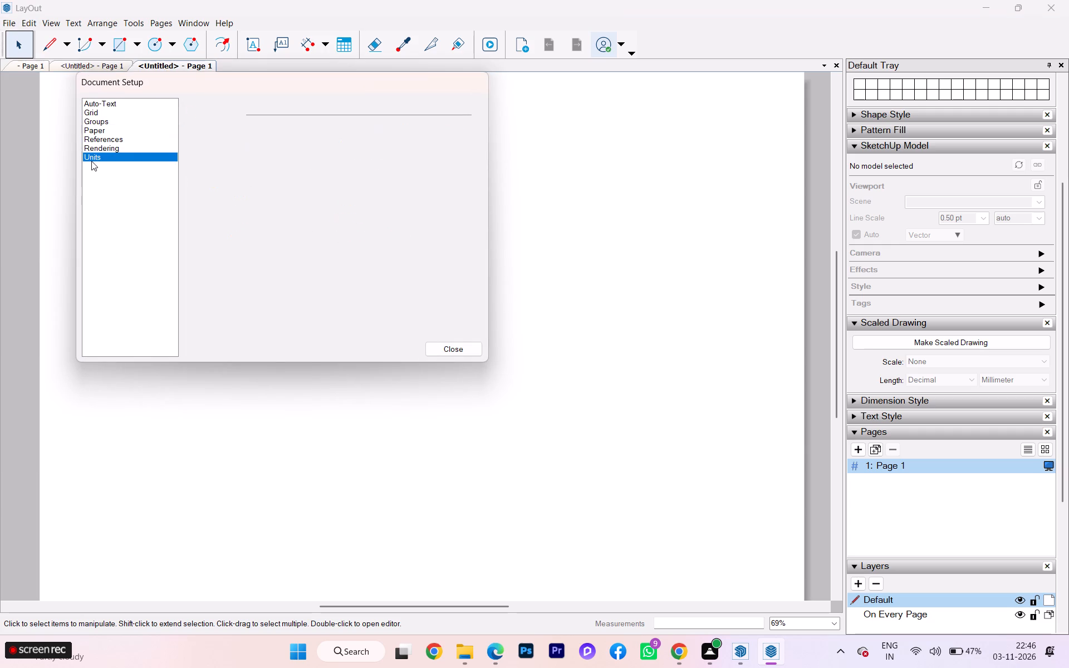
{"action": "left_click", "coordinate": [390, 137]}
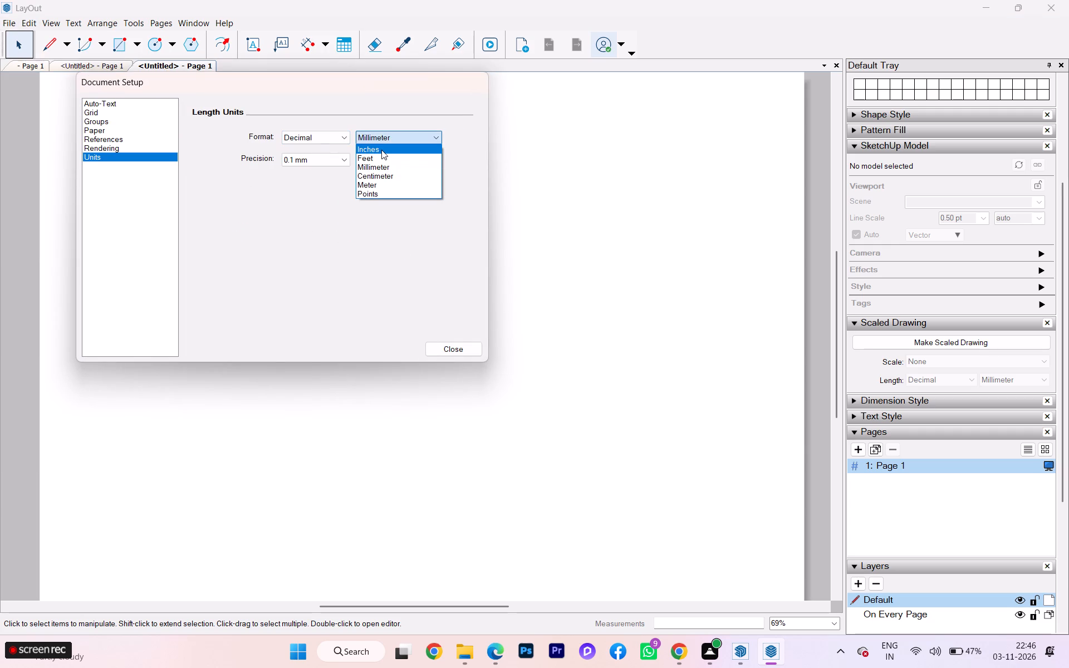
{"action": "left_click", "coordinate": [381, 150]}
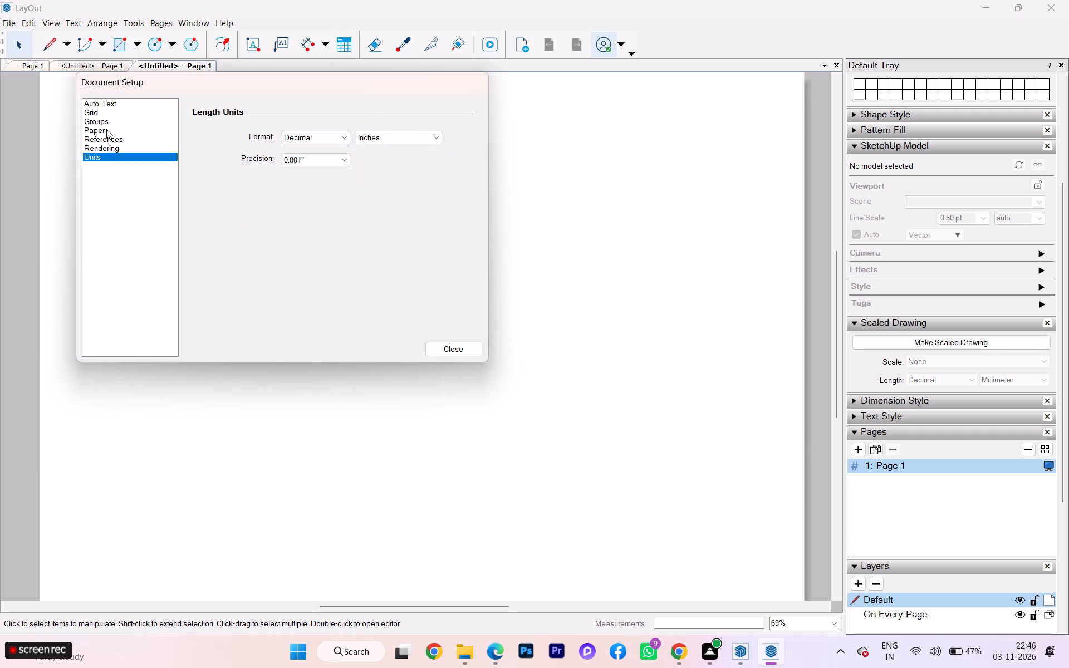
Set the paper size to A0 (841 mm x 1189 mm) in landscape orientation and close Document Setup.
{"action": "left_click", "coordinate": [106, 129]}
{"action": "left_click", "coordinate": [339, 127]}
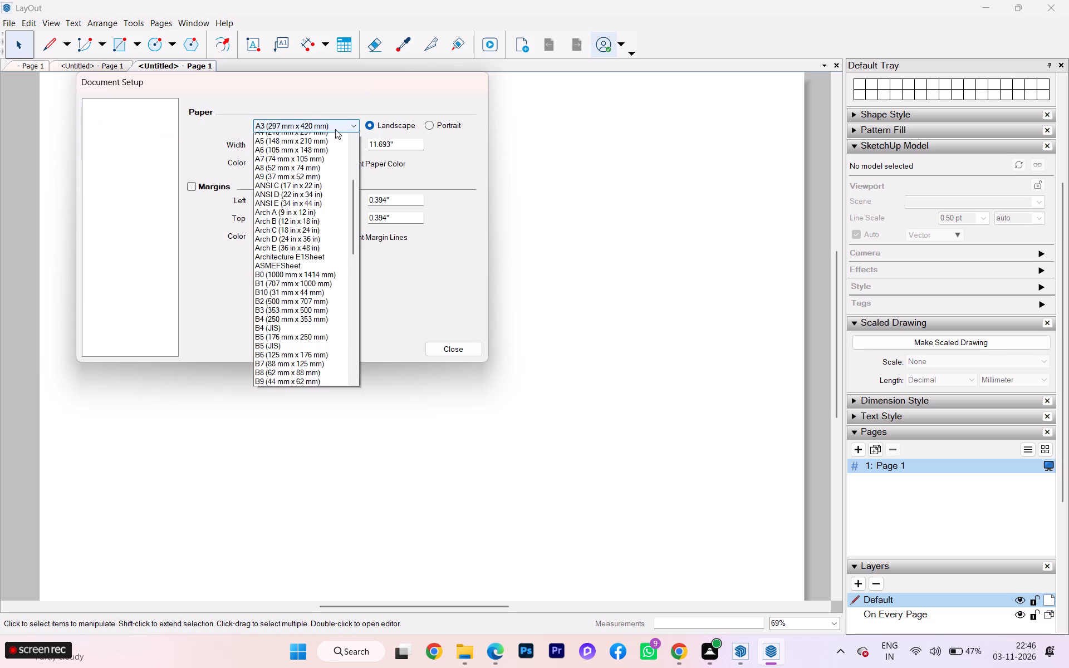
{"action": "scroll", "coordinate": [260, 151], "scroll_direction": "up", "scroll_amount": 2}
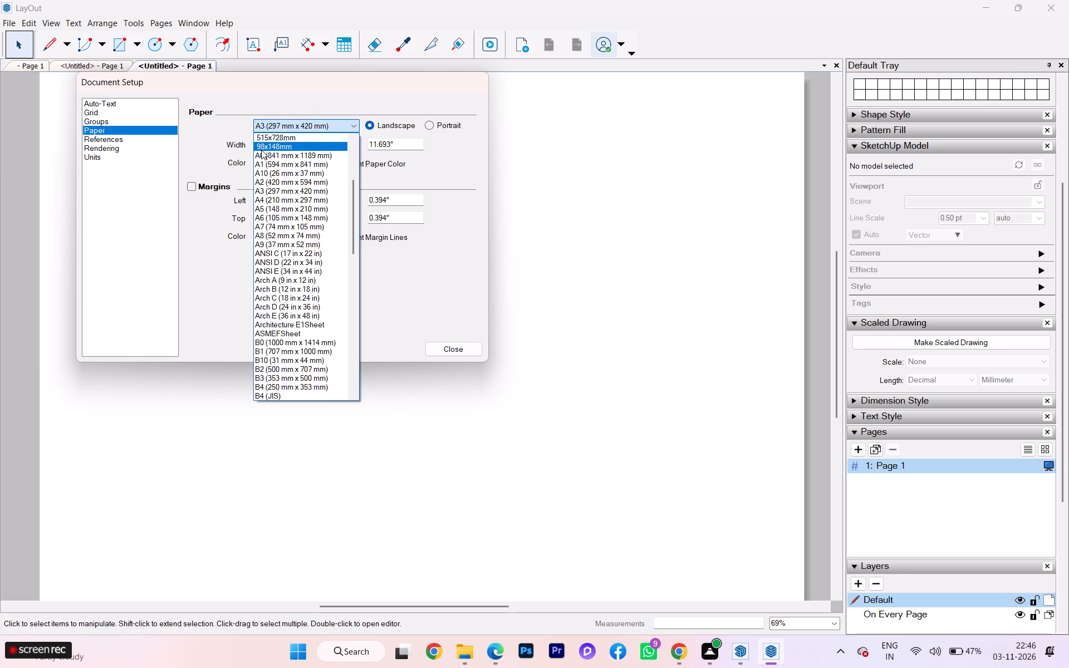
{"action": "left_click", "coordinate": [259, 155]}
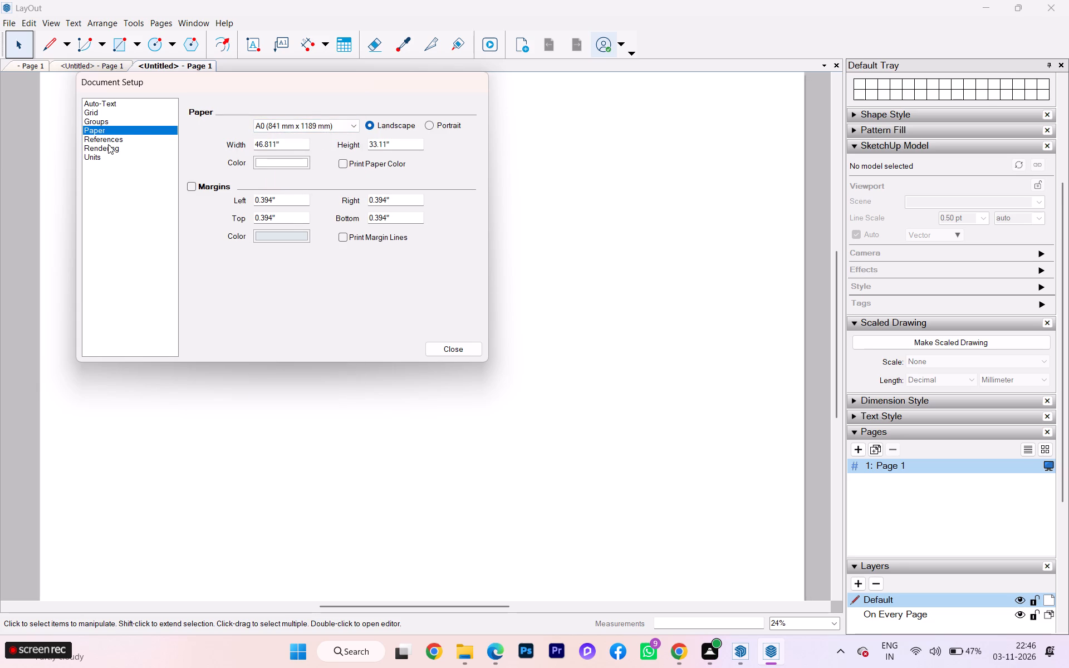
{"action": "left_click", "coordinate": [450, 350]}
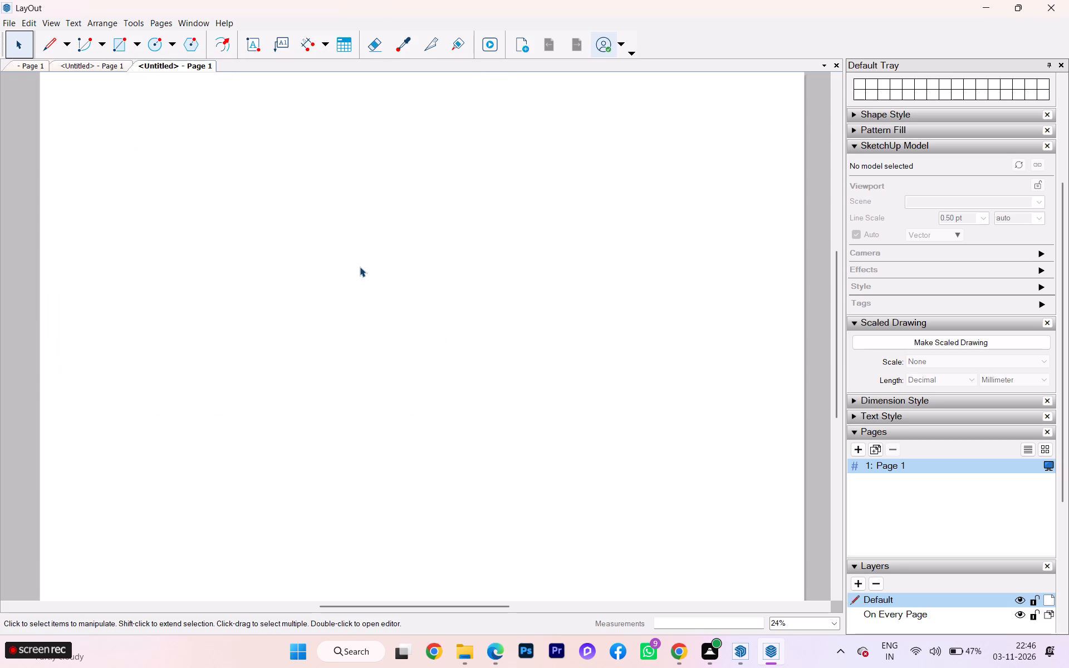
{"action": "left_click", "coordinate": [535, 185]}
Insert the model 3d kitchen design 03.11.26 3.skp from the skp projectss folder onto Page 1.
{"action": "left_click", "coordinate": [11, 22]}
{"action": "left_click", "coordinate": [62, 209]}
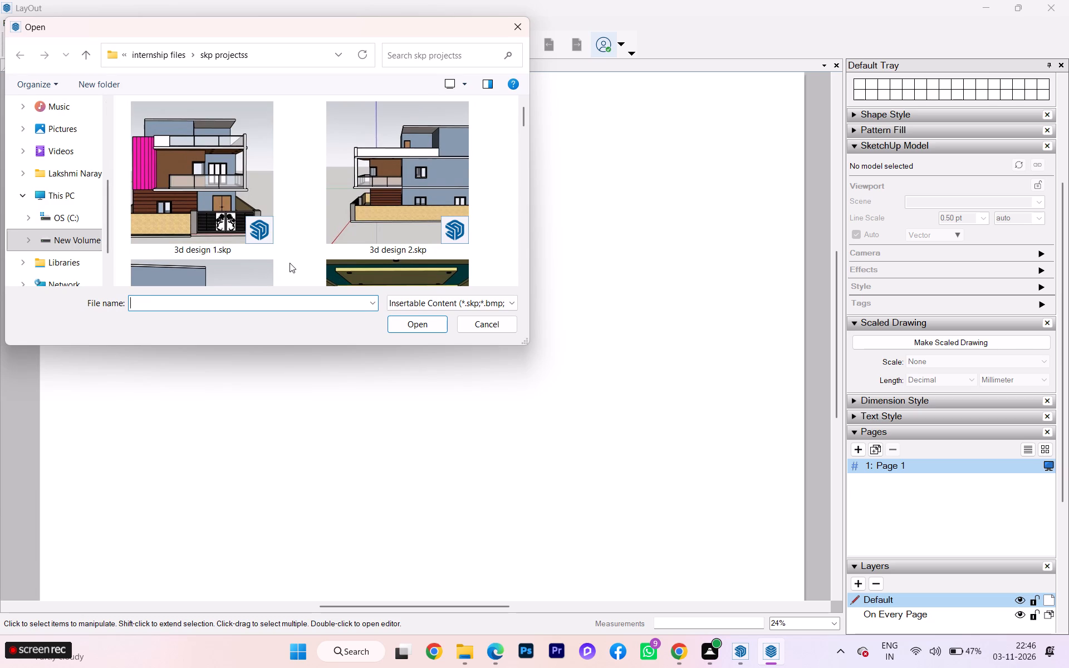
{"action": "scroll", "coordinate": [290, 262], "scroll_direction": "down", "scroll_amount": 1}
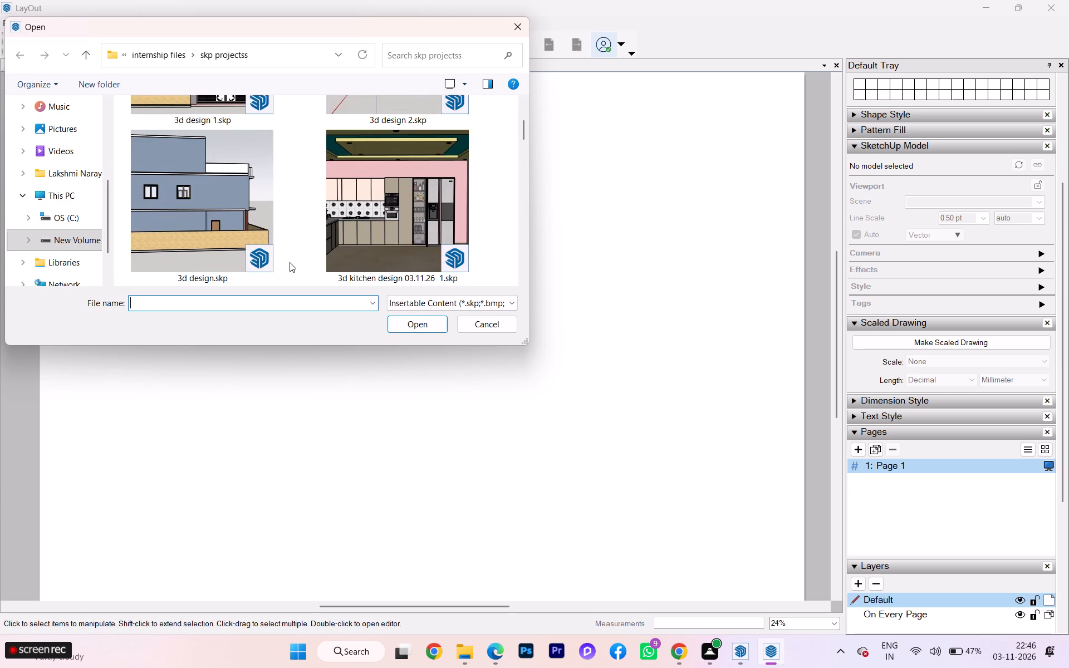
{"action": "scroll", "coordinate": [290, 262], "scroll_direction": "down", "scroll_amount": 1}
{"action": "left_click", "coordinate": [402, 209]}
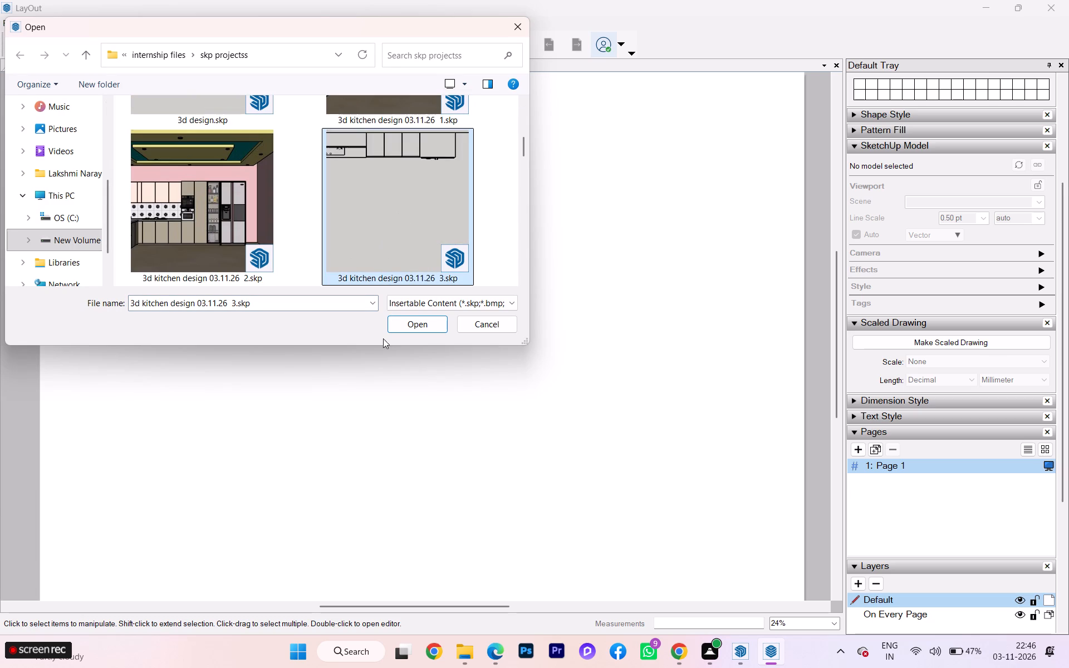
{"action": "left_click", "coordinate": [427, 323]}
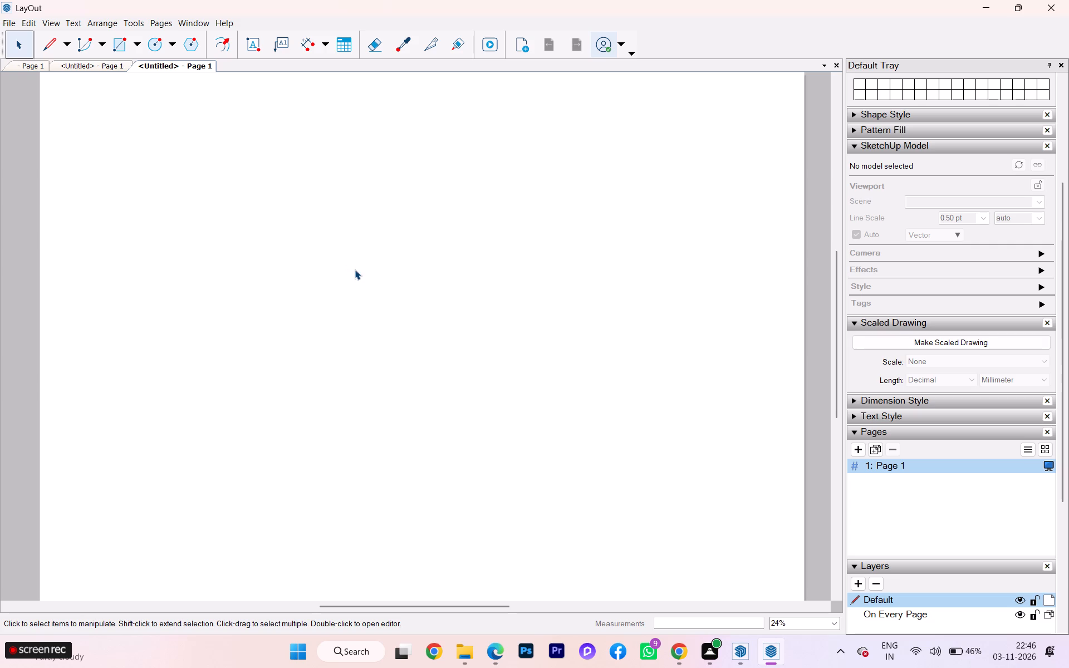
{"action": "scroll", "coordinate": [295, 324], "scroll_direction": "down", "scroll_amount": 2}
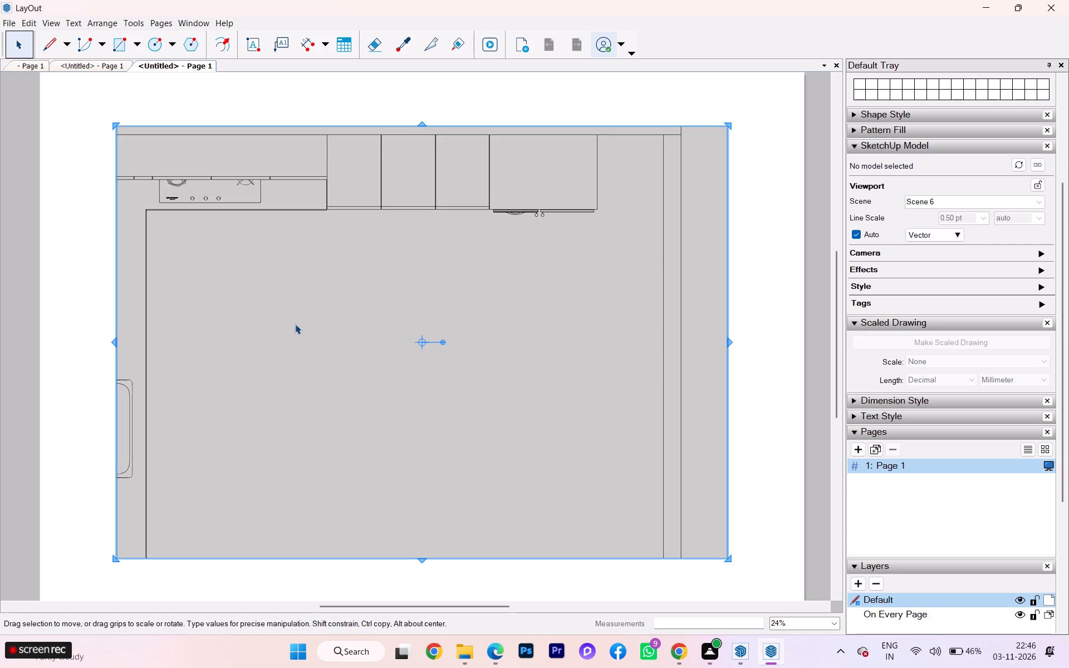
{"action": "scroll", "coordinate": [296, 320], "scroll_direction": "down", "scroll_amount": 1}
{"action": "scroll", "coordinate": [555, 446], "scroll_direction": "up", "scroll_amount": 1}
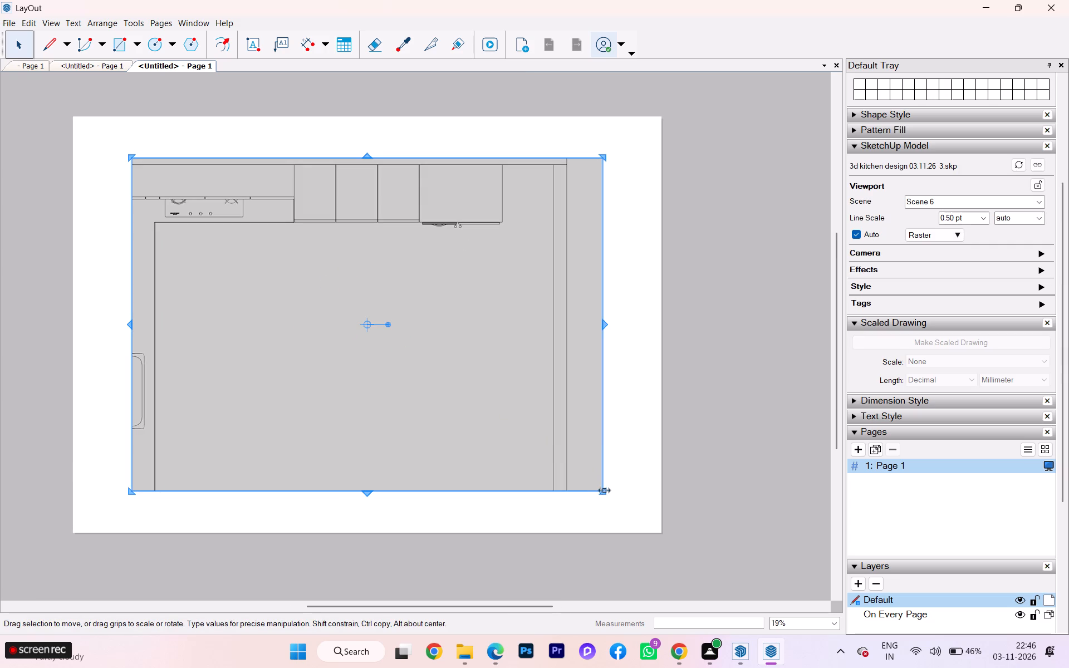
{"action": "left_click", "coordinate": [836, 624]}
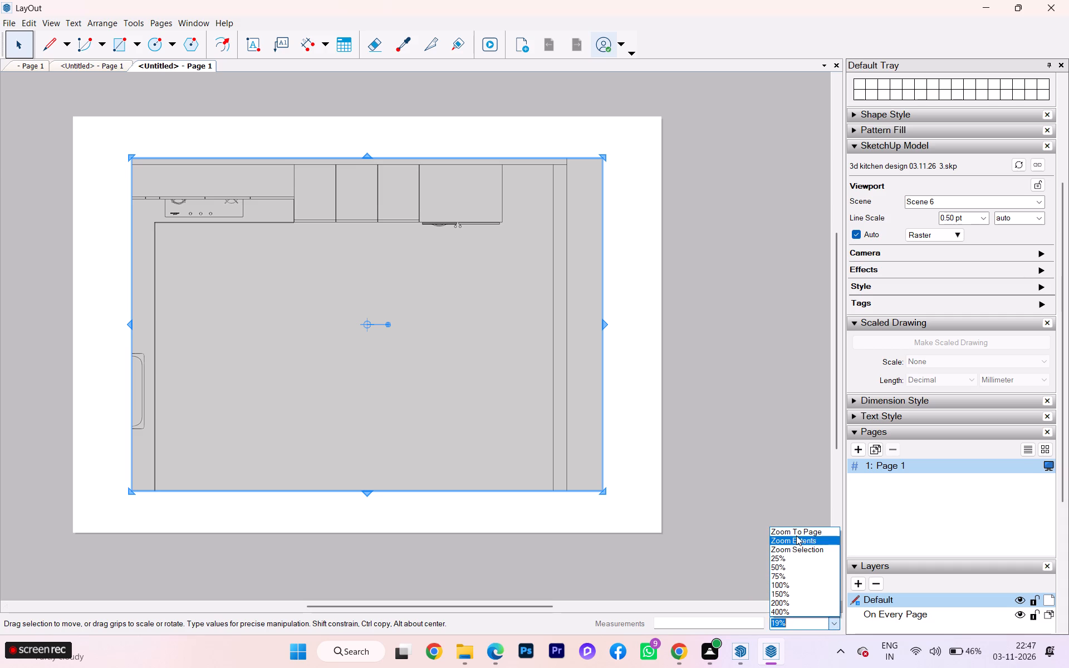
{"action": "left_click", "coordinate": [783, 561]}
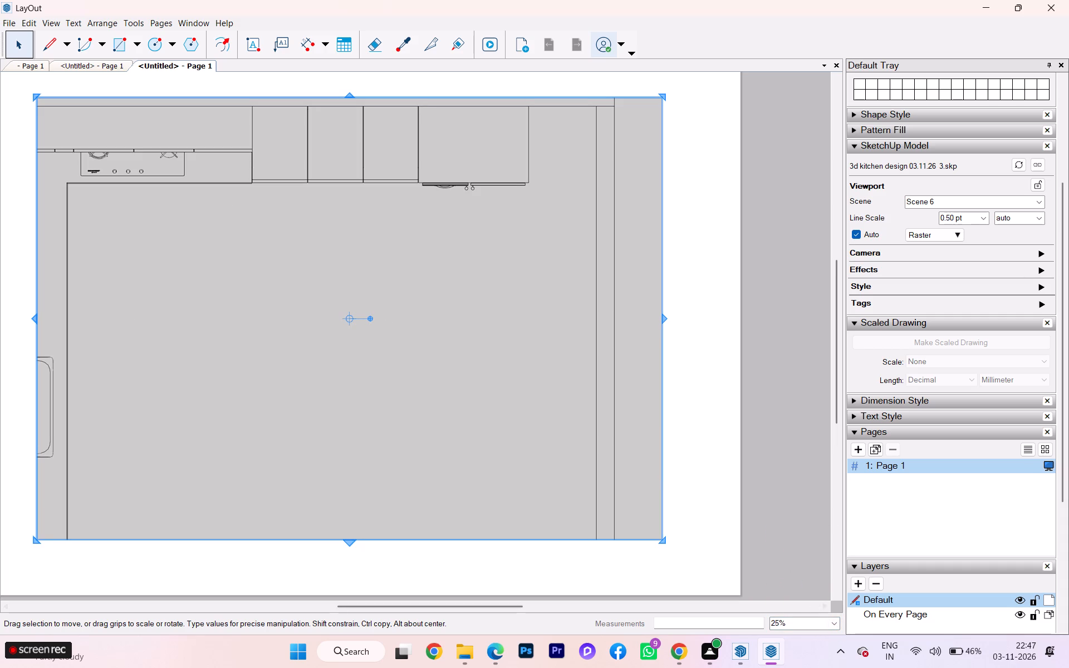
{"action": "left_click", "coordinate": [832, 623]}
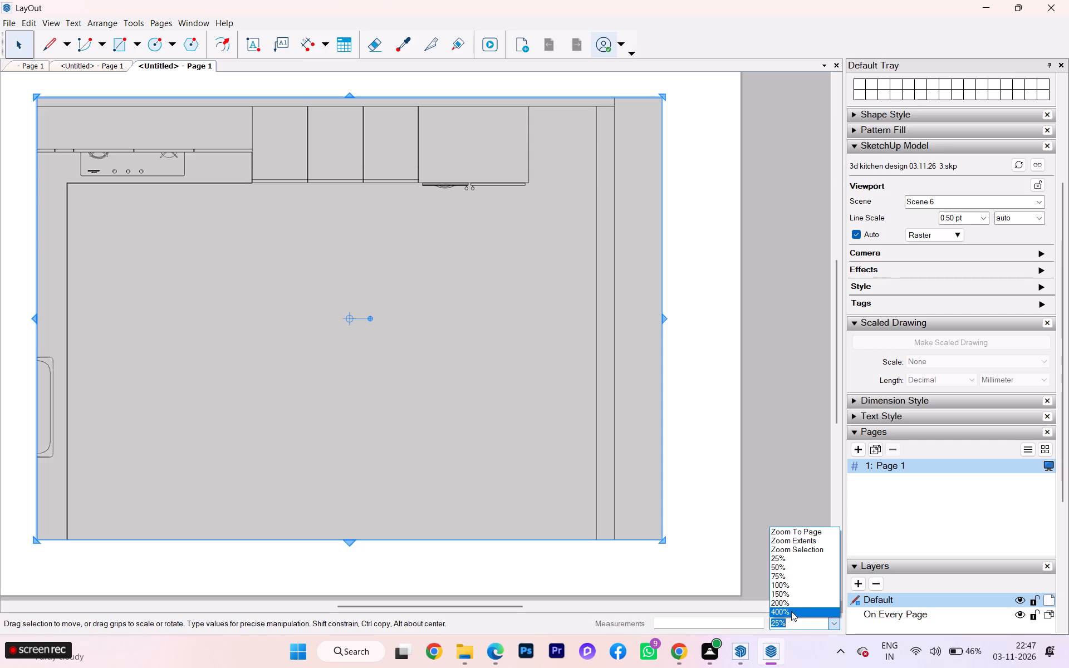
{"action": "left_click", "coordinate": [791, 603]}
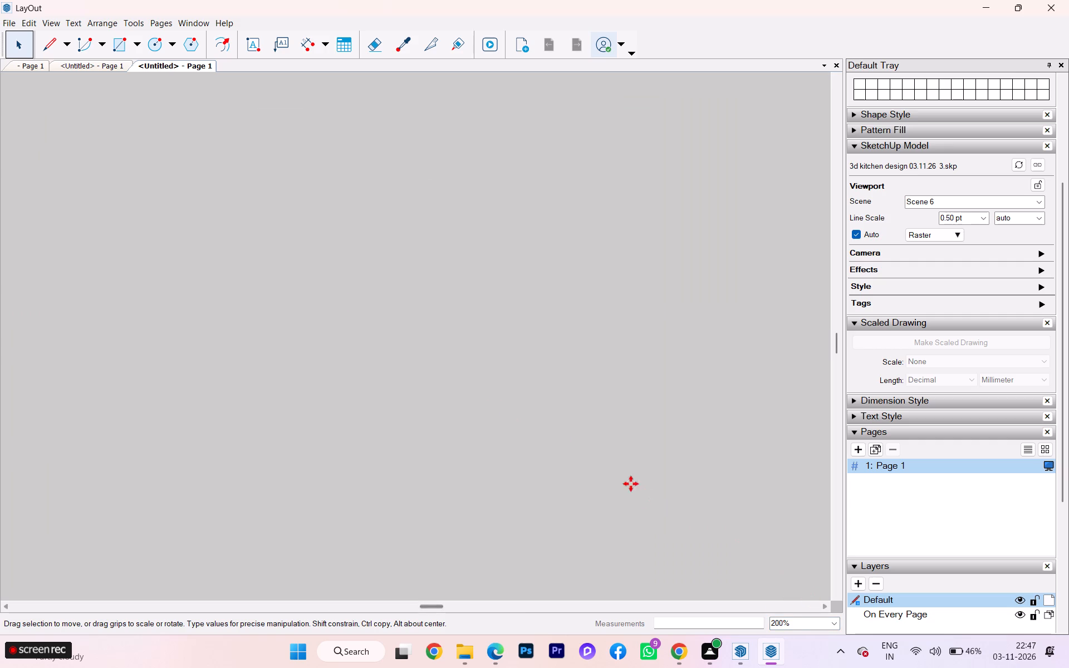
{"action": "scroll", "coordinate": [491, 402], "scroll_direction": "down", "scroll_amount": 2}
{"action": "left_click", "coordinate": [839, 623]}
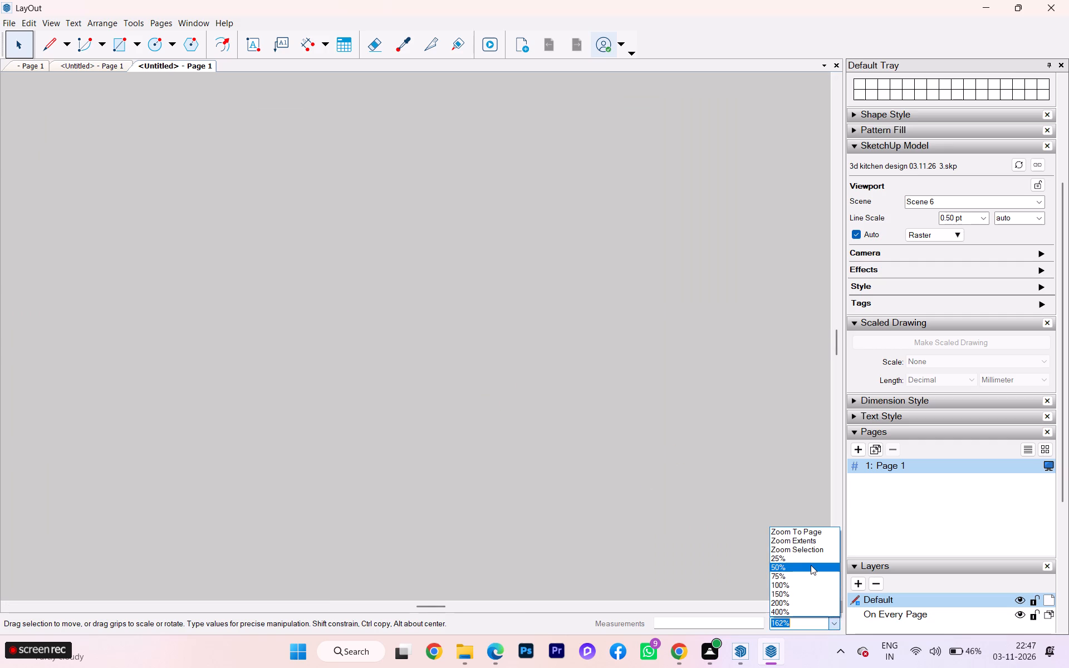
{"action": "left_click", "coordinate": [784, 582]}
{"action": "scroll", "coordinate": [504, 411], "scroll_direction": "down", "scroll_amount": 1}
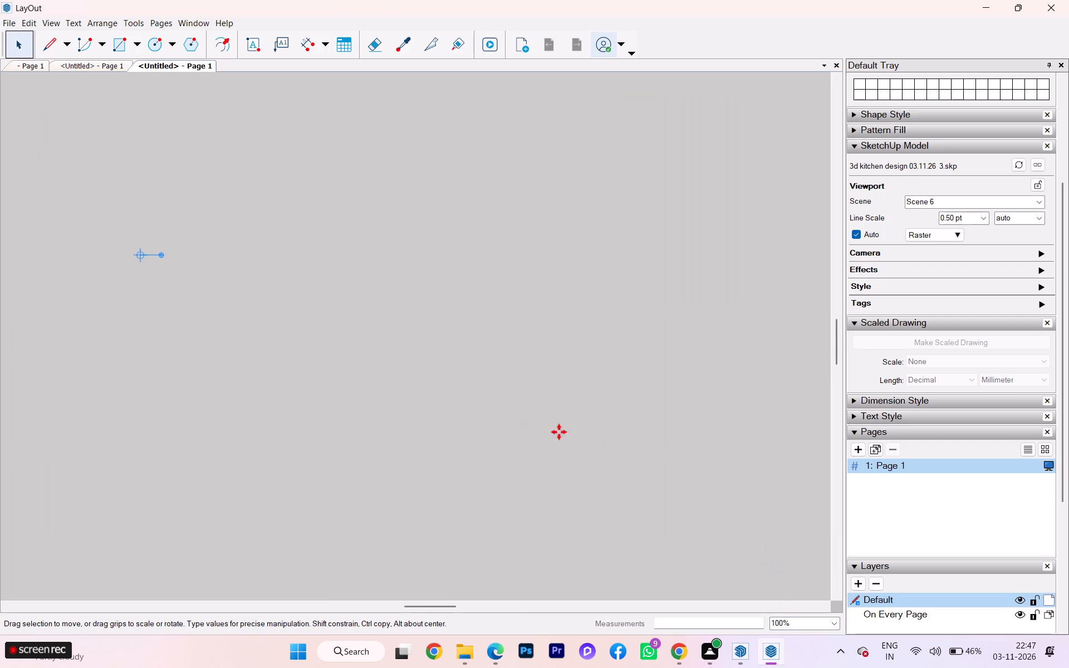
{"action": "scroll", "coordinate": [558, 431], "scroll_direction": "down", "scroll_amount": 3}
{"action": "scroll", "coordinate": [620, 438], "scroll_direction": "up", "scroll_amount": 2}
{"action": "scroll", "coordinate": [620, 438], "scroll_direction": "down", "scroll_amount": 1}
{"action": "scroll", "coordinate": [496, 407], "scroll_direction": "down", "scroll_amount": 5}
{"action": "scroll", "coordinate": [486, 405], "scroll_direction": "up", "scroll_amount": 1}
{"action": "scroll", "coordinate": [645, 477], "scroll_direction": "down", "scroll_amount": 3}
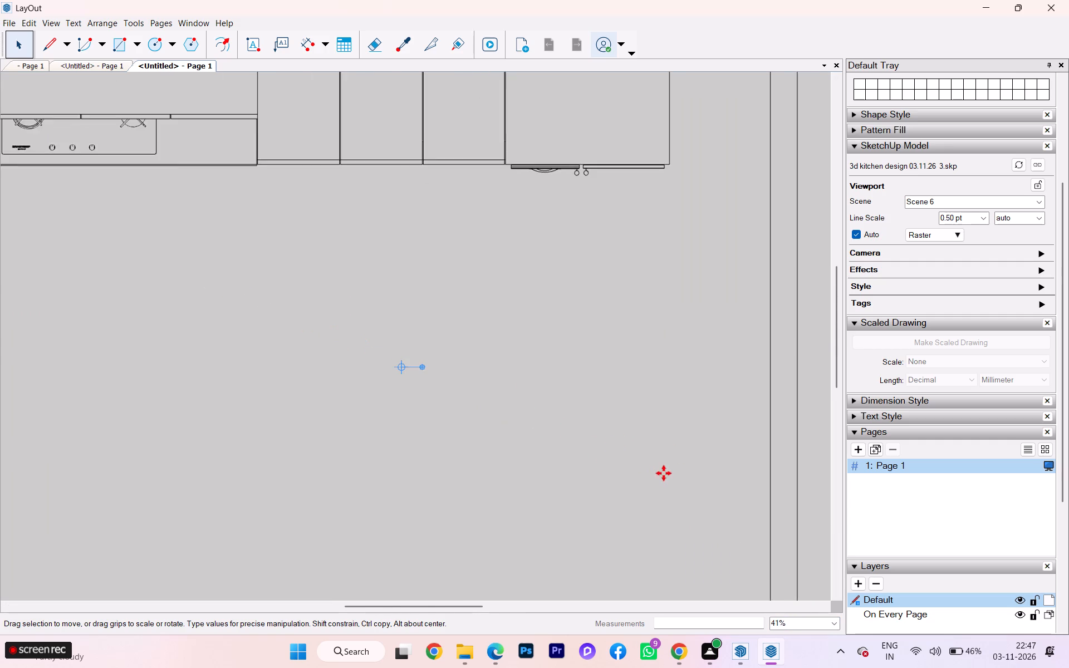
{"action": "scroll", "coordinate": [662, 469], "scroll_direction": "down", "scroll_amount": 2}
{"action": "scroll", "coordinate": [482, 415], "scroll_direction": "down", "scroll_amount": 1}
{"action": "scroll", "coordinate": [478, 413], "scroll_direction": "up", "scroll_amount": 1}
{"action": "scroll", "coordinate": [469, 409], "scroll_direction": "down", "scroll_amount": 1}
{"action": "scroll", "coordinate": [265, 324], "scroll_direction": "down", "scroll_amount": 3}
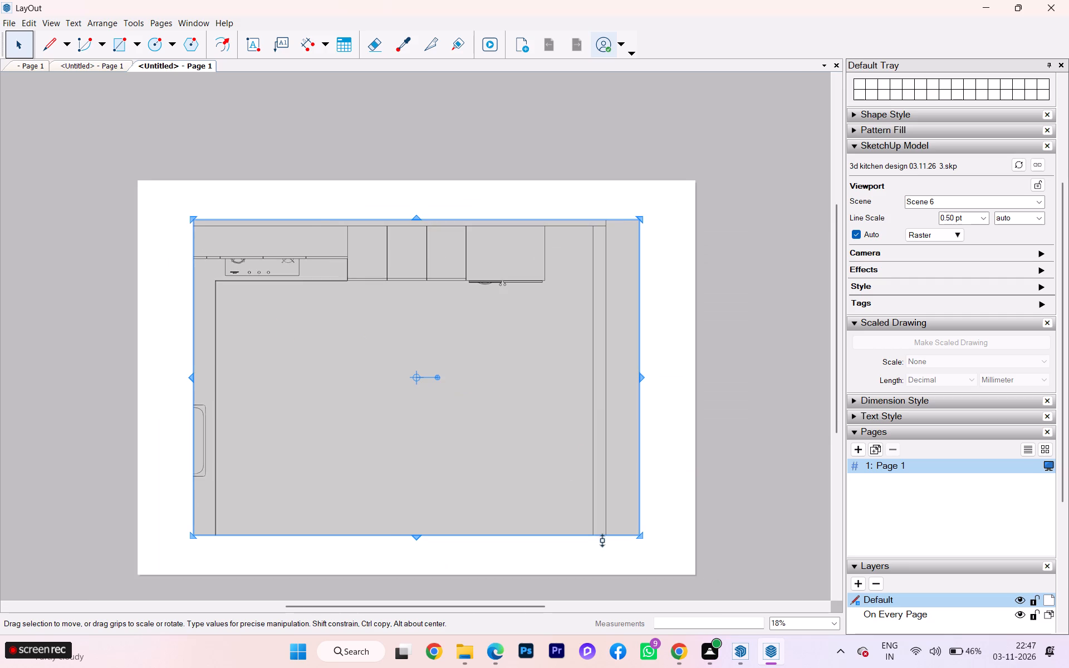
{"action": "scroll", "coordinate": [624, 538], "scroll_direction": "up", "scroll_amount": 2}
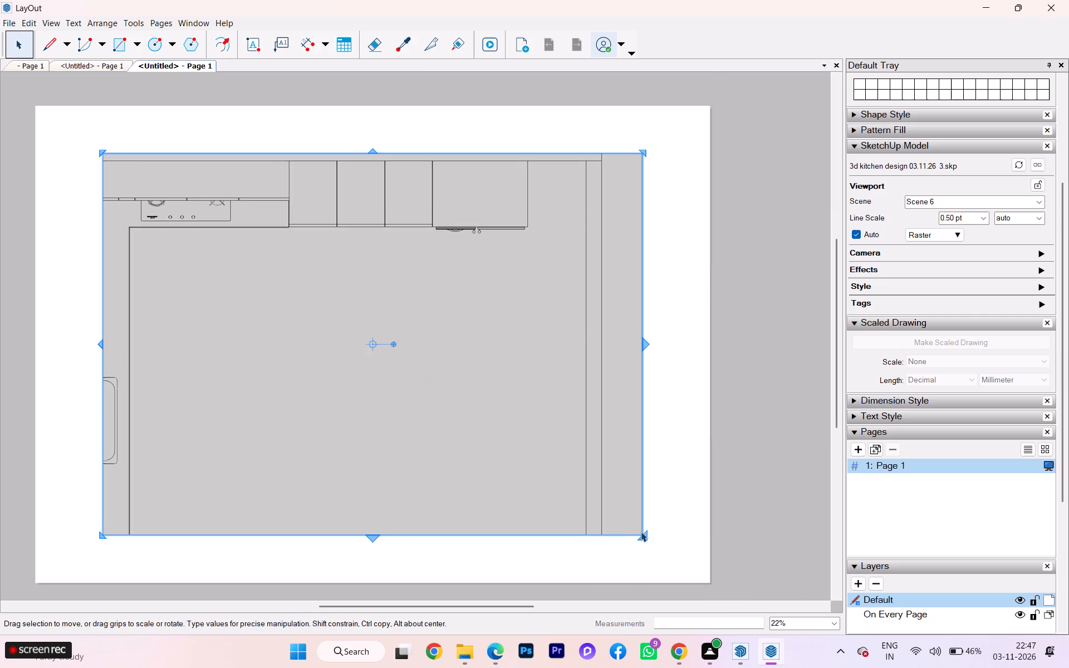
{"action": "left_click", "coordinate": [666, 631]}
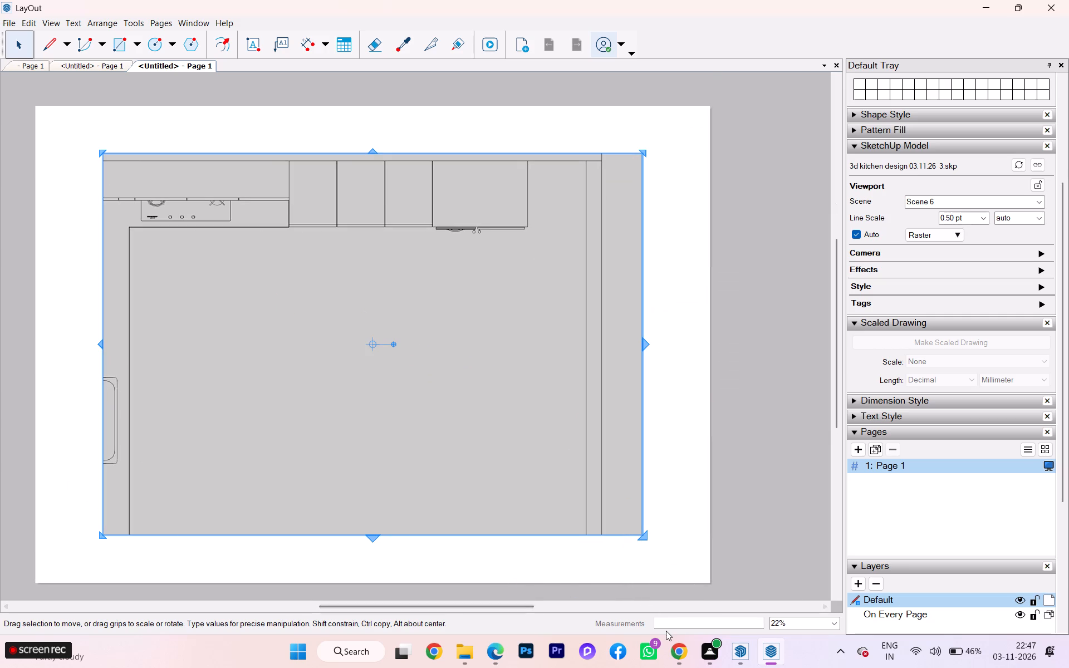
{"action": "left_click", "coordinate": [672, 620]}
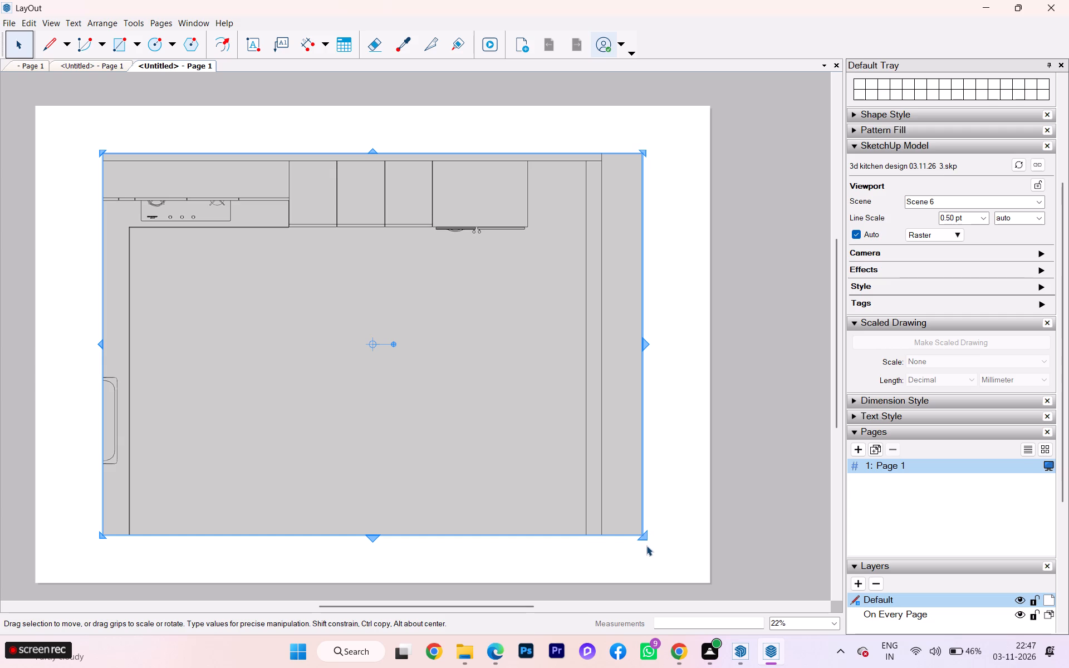
Resize the Scene 6 viewport to about two-thirds of the page height and a little under half the page width.
{"action": "left_click_drag", "start_coordinate": [641, 535], "coordinate": [611, 502]}
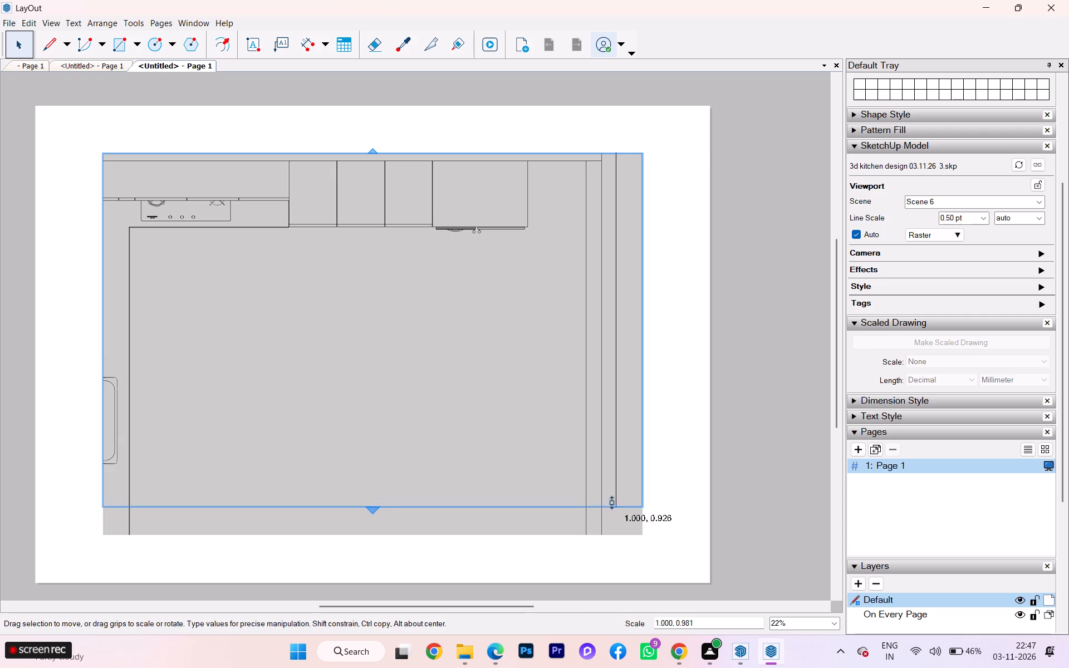
{"action": "left_click_drag", "start_coordinate": [611, 502], "coordinate": [537, 426]}
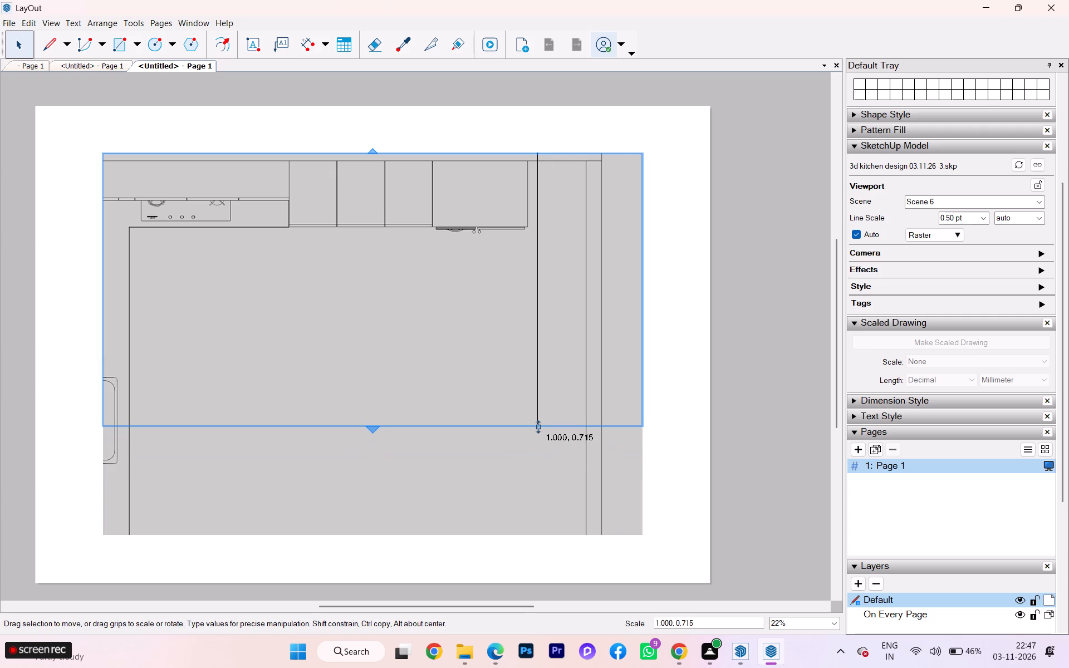
{"action": "left_click_drag", "start_coordinate": [537, 426], "coordinate": [370, 291]}
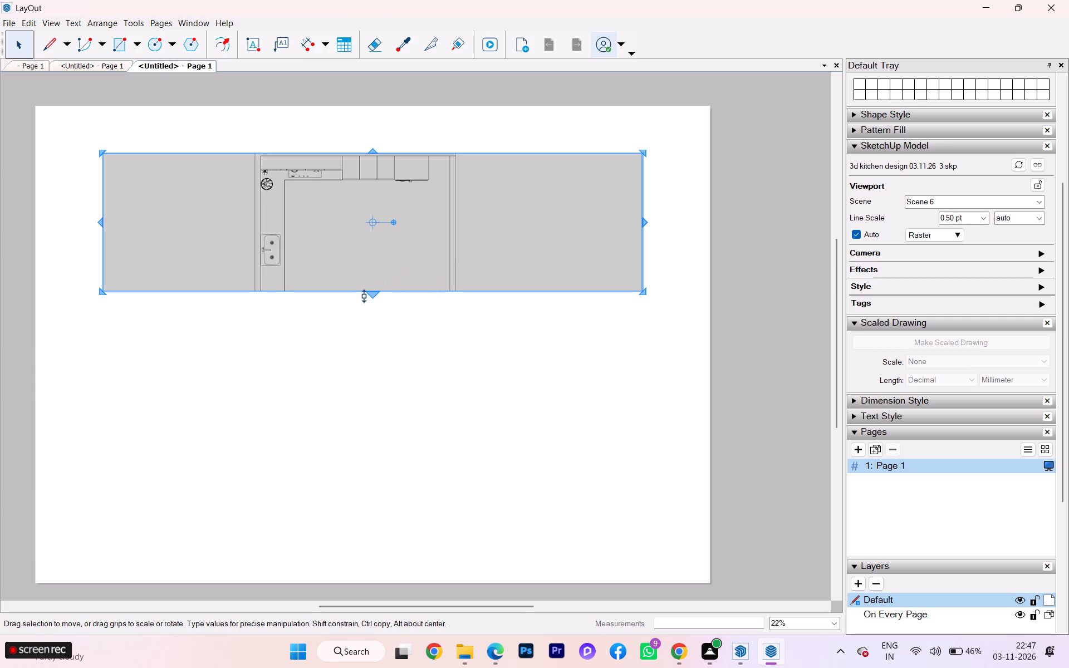
{"action": "left_click_drag", "start_coordinate": [372, 292], "coordinate": [351, 467]}
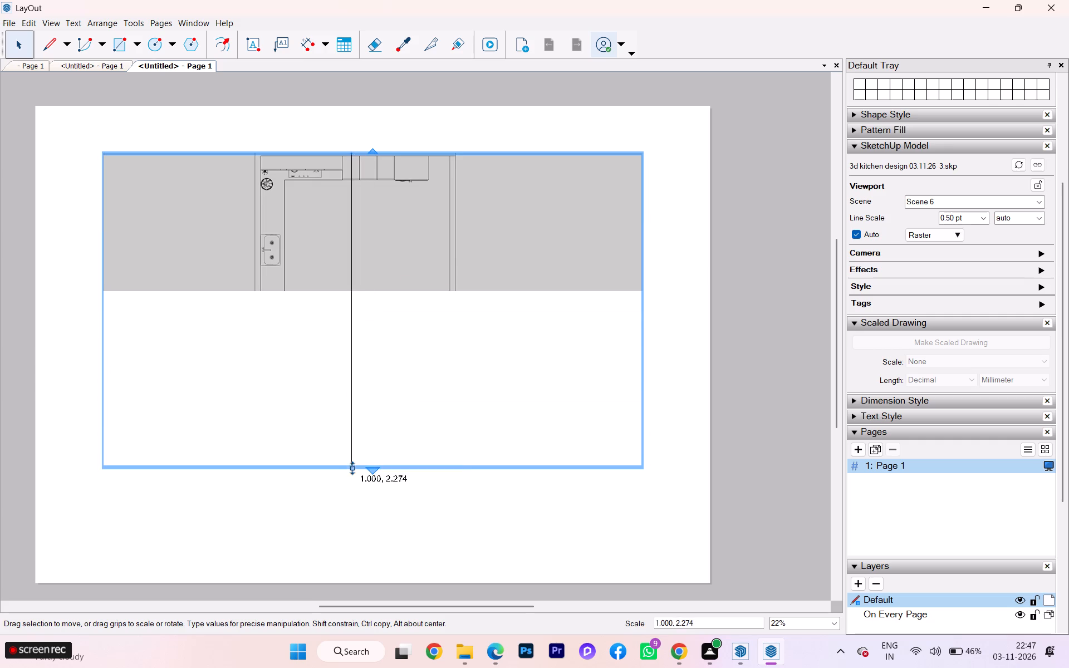
{"action": "left_click_drag", "start_coordinate": [351, 467], "coordinate": [350, 467]}
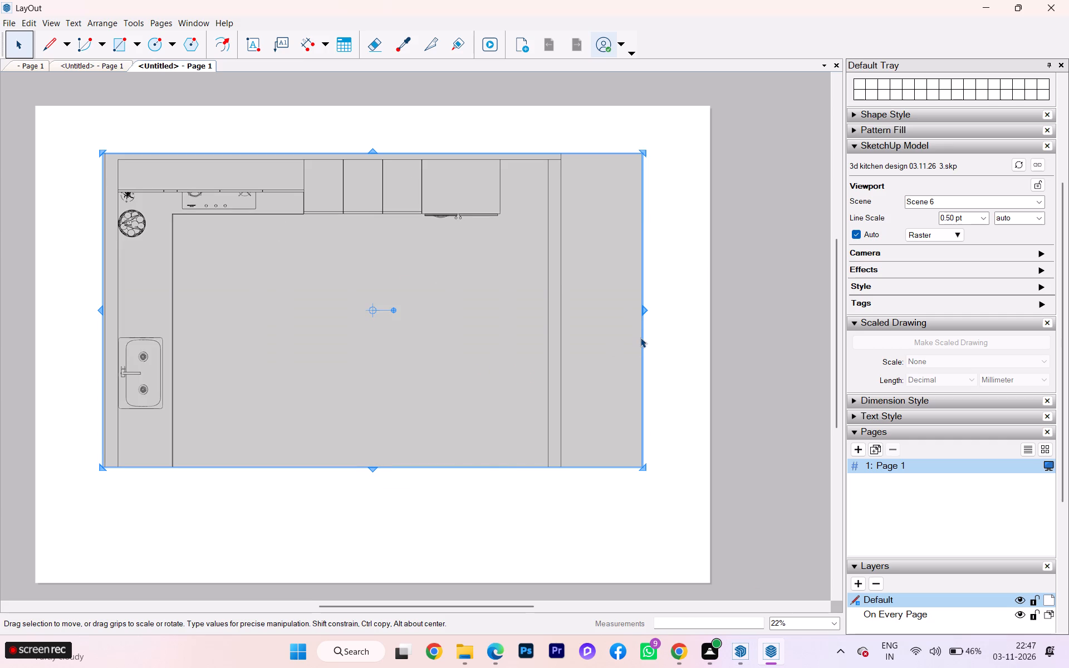
{"action": "left_click_drag", "start_coordinate": [644, 307], "coordinate": [396, 304]}
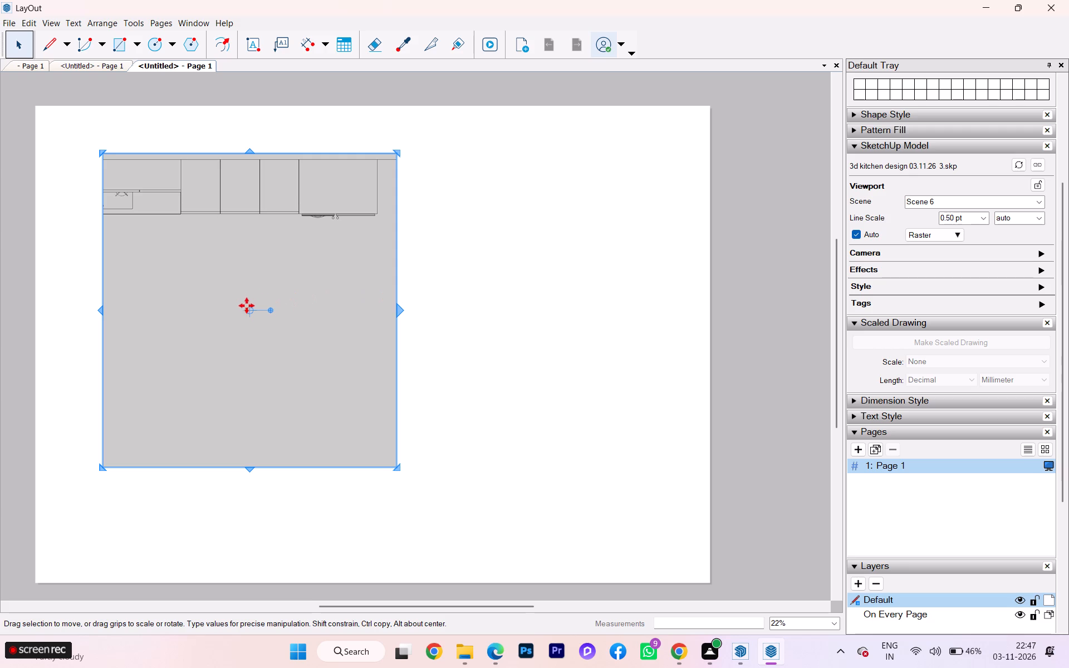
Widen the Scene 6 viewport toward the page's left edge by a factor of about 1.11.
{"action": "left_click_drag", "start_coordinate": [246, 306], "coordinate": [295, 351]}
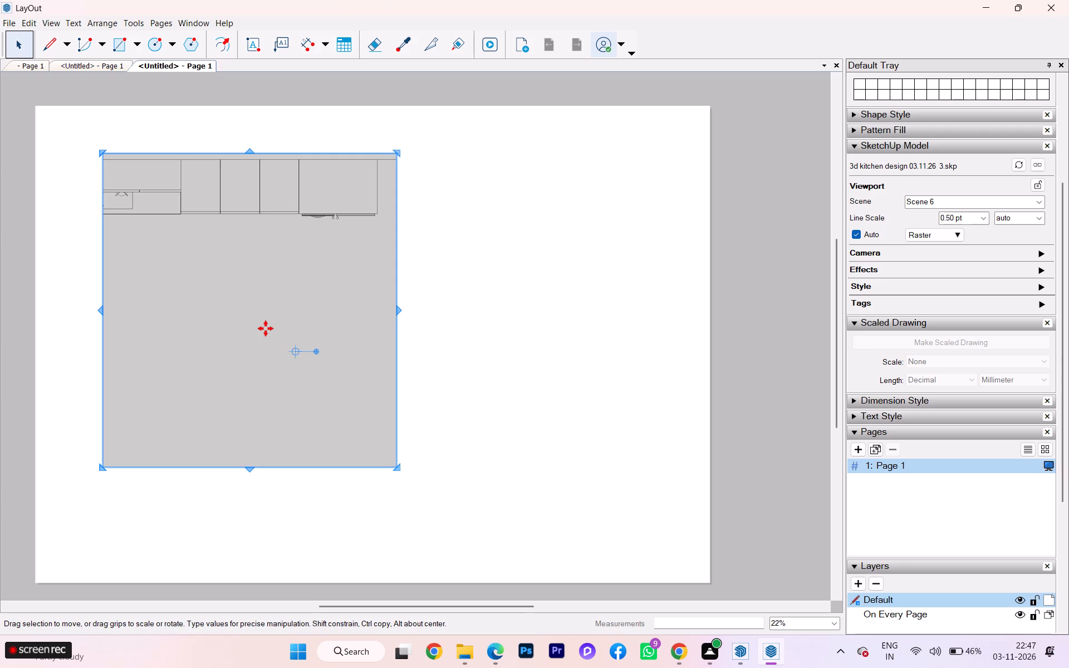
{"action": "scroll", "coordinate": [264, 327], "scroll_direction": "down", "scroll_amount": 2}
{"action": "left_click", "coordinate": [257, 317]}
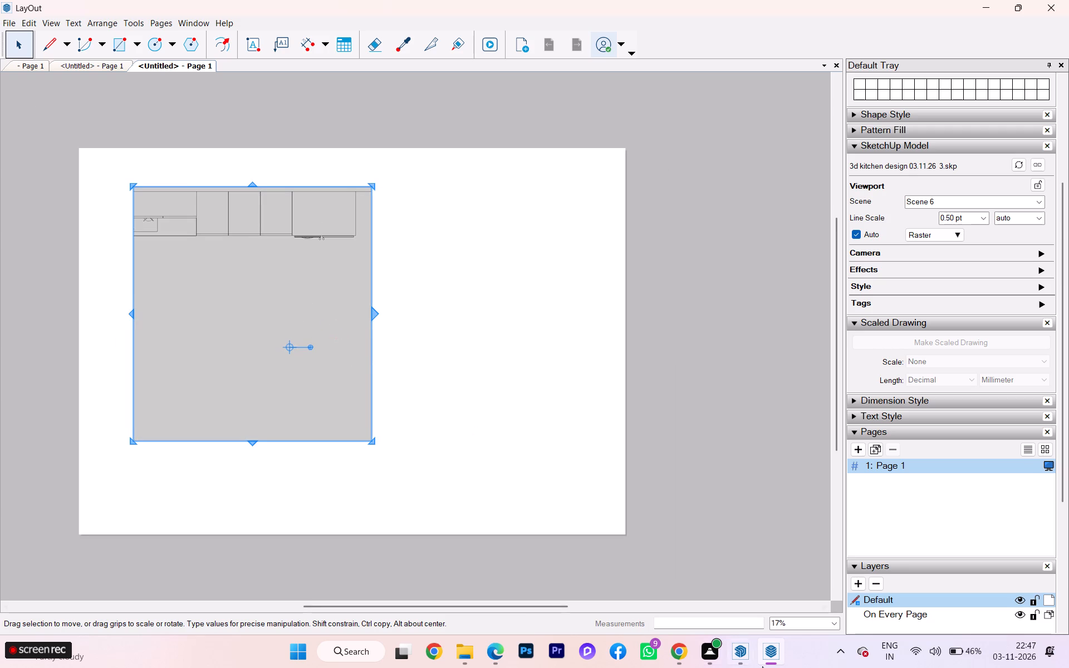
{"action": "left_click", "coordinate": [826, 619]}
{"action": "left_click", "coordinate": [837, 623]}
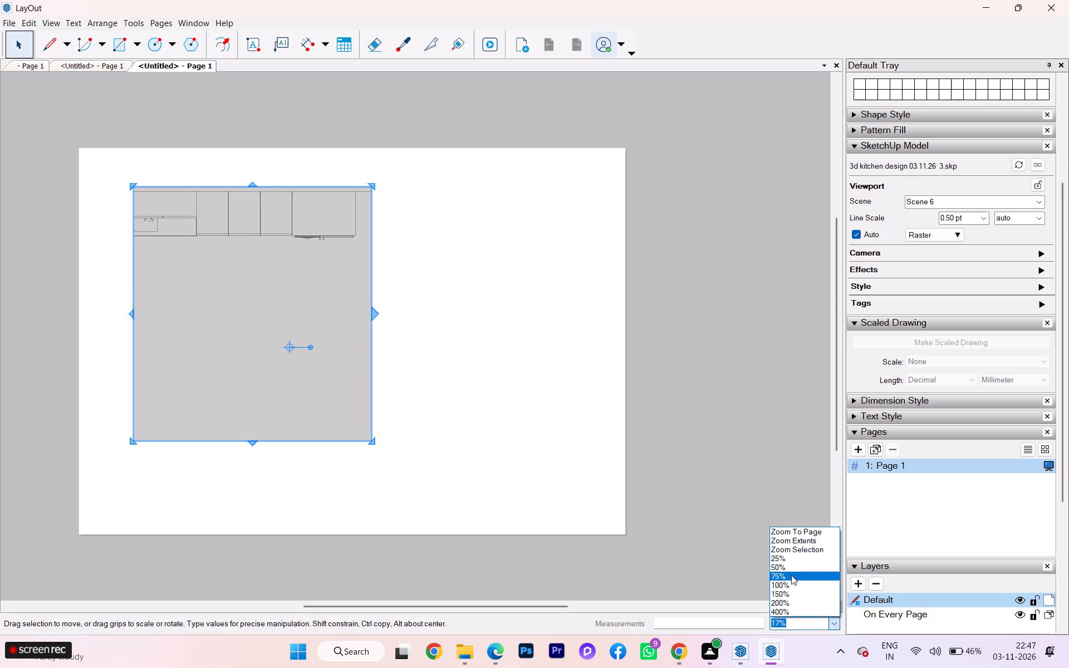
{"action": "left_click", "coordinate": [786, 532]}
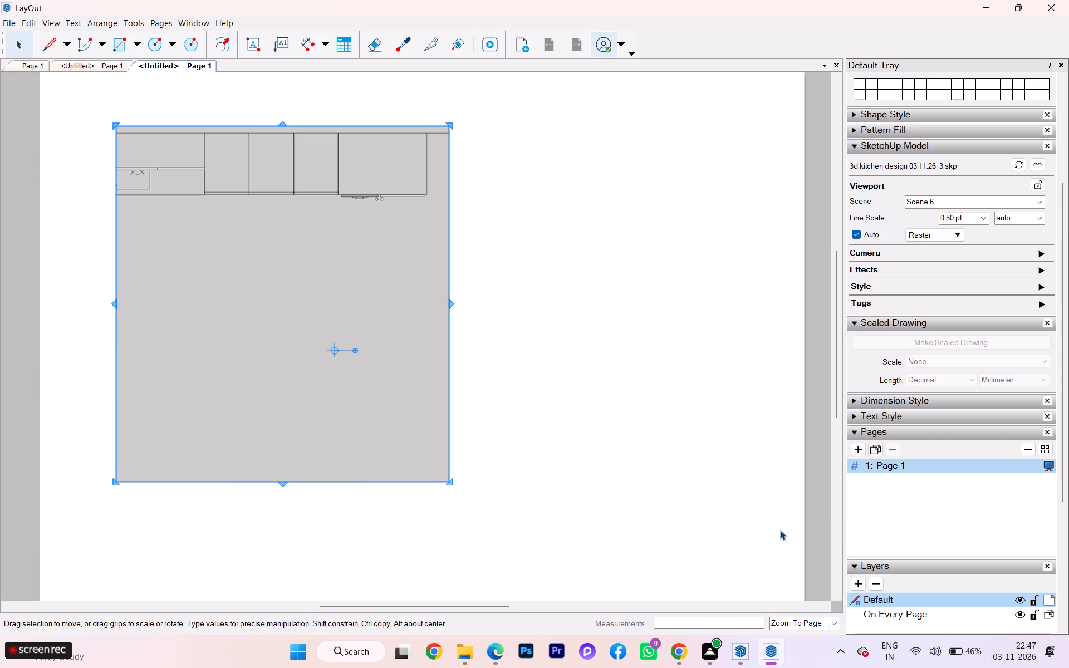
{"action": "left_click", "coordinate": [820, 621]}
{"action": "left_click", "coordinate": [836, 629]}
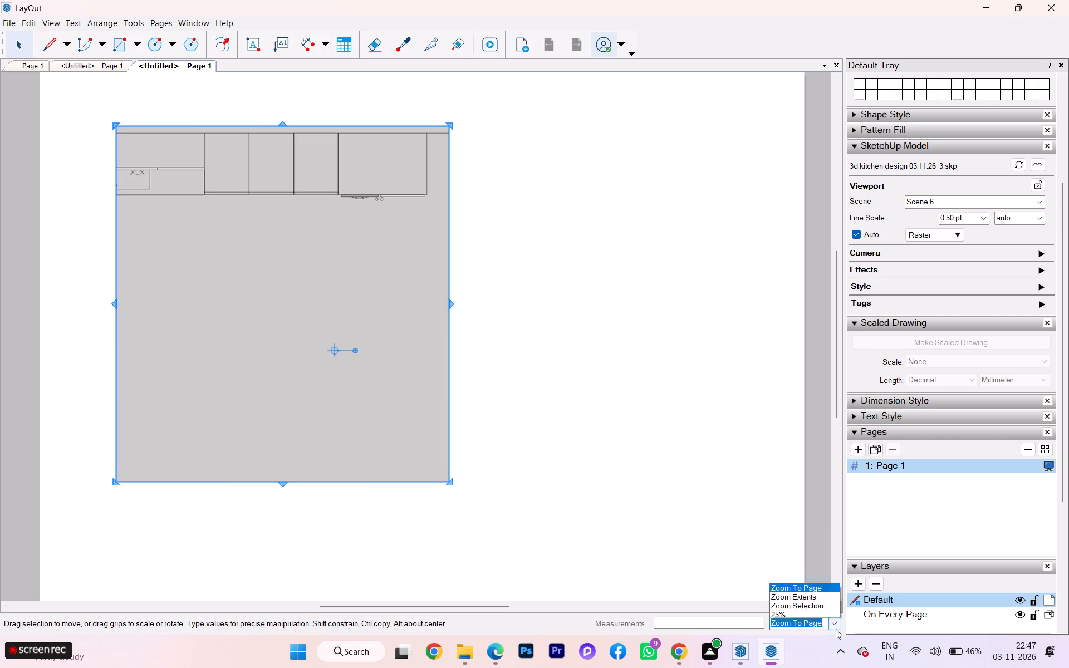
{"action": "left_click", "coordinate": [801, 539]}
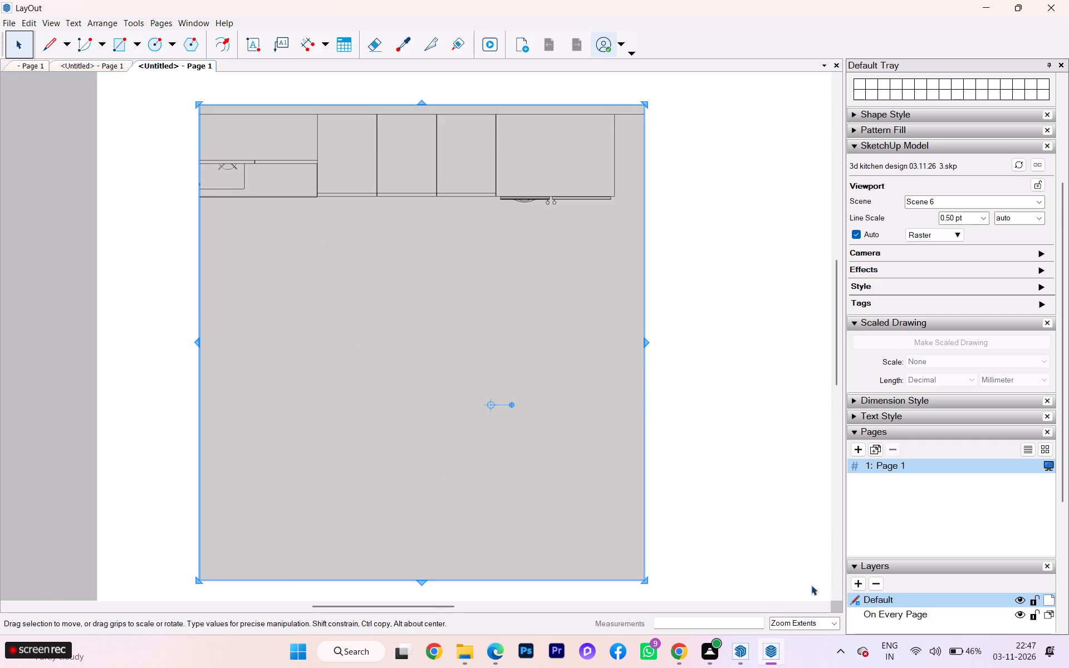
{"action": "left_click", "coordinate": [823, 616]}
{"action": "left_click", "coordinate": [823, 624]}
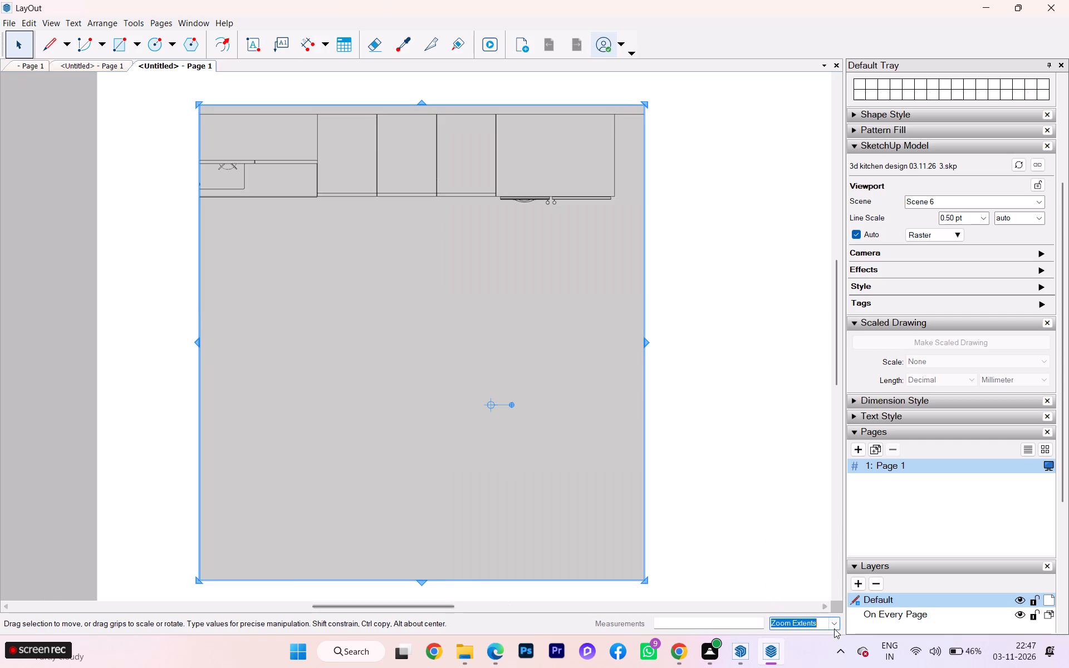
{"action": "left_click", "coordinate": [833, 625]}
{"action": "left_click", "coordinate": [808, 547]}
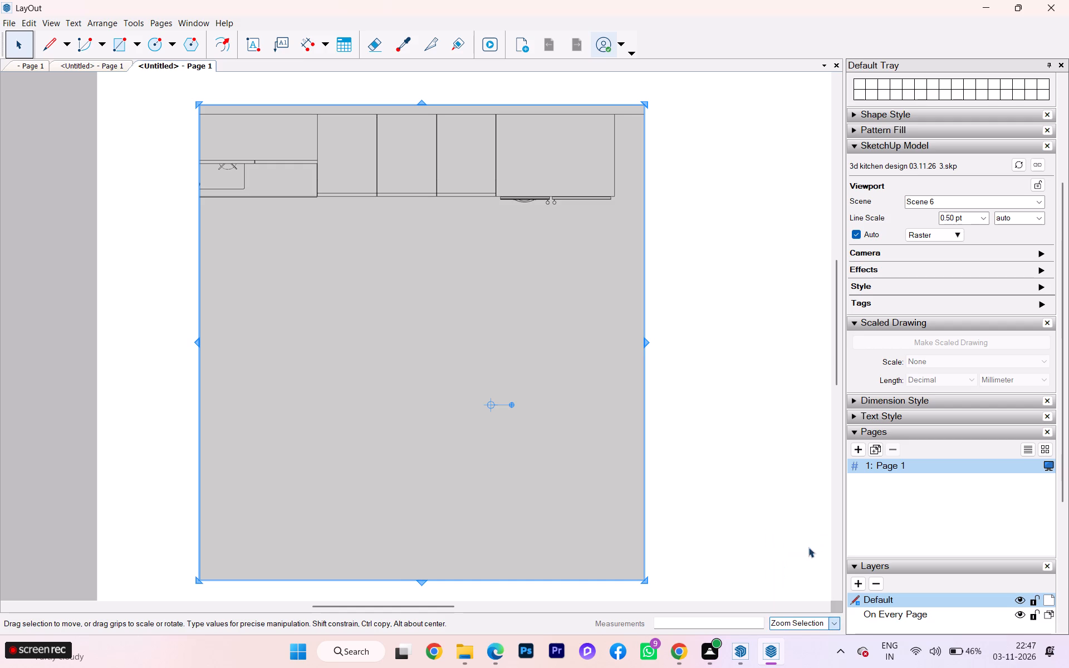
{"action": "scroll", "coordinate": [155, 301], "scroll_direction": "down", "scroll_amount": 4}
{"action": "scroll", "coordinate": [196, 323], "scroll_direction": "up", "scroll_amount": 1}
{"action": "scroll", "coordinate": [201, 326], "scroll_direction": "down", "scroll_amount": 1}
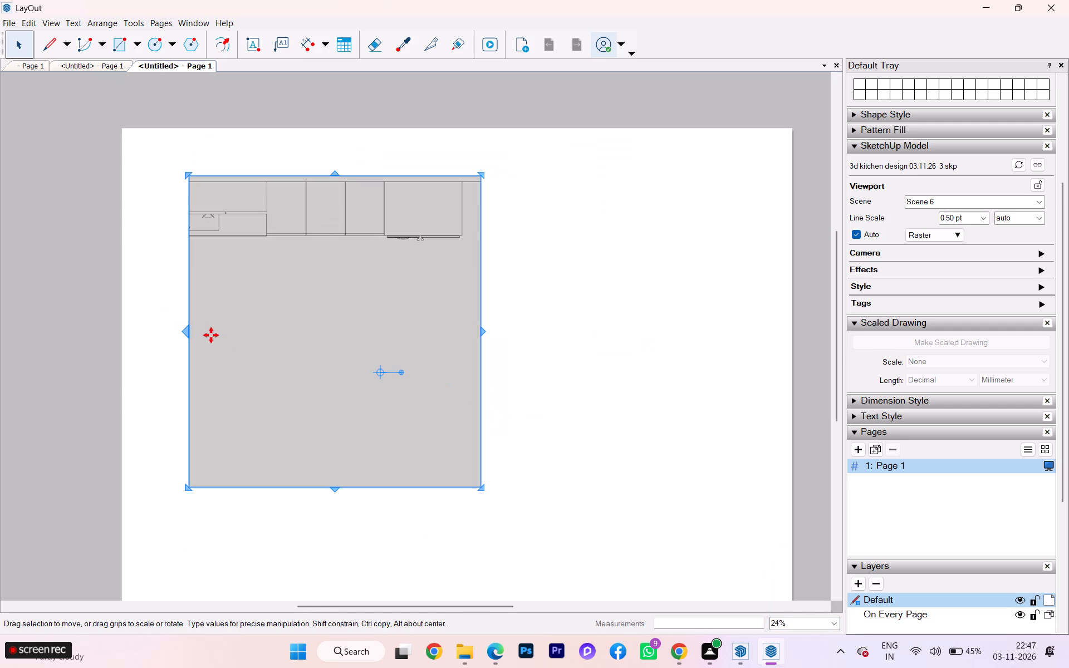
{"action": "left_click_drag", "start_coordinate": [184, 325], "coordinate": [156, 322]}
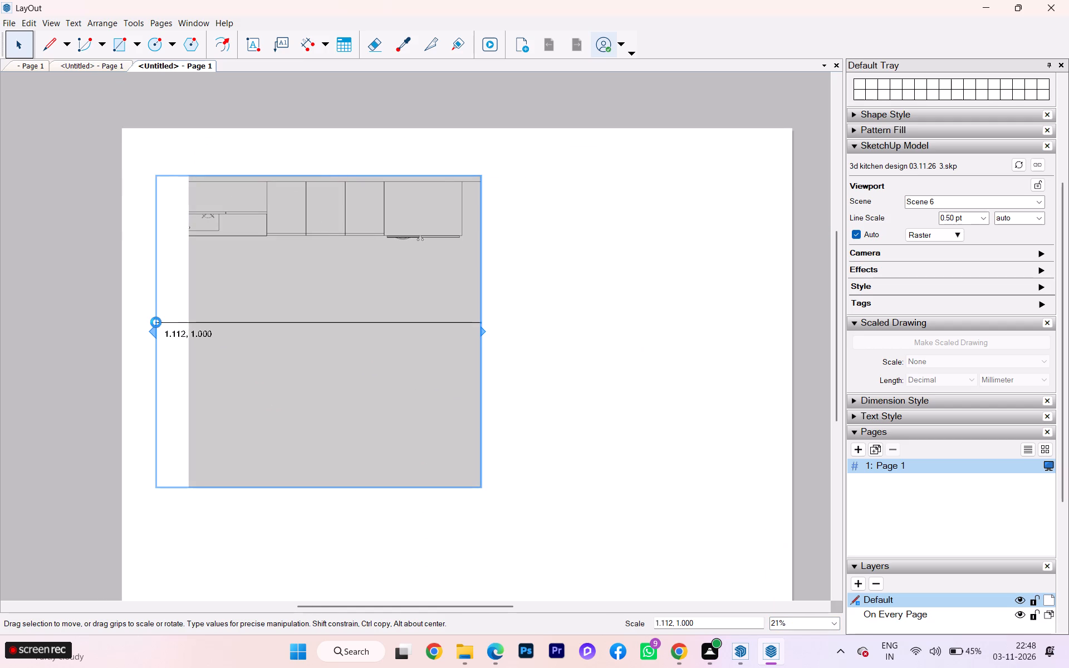
Set the length units precision to 1" in Document Setup.
{"action": "left_click", "coordinate": [16, 17]}
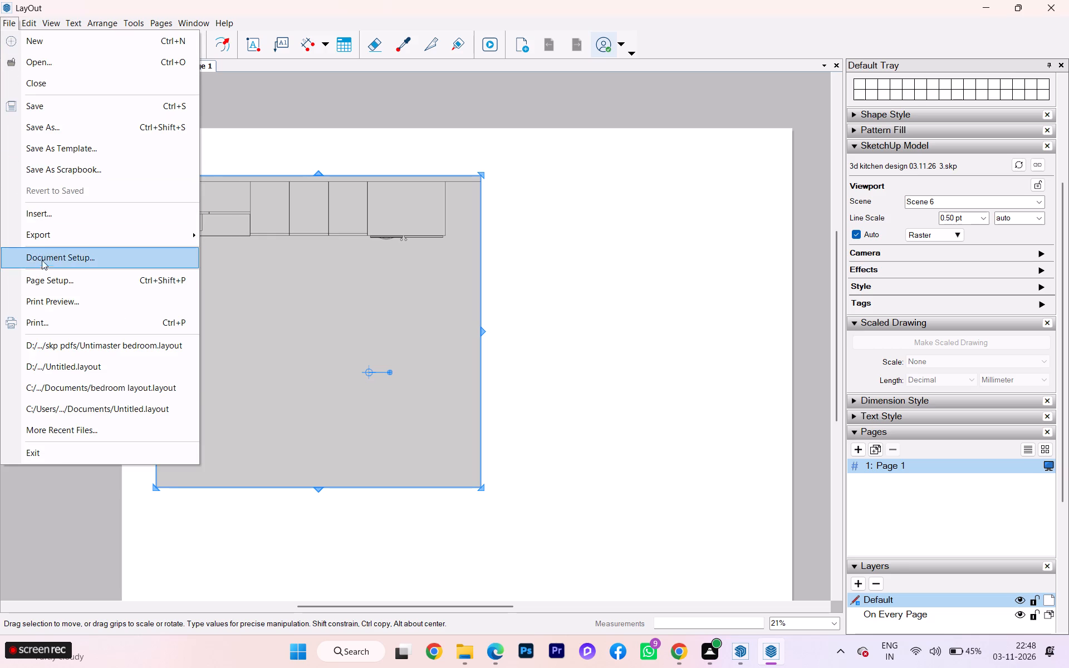
{"action": "left_click", "coordinate": [43, 258]}
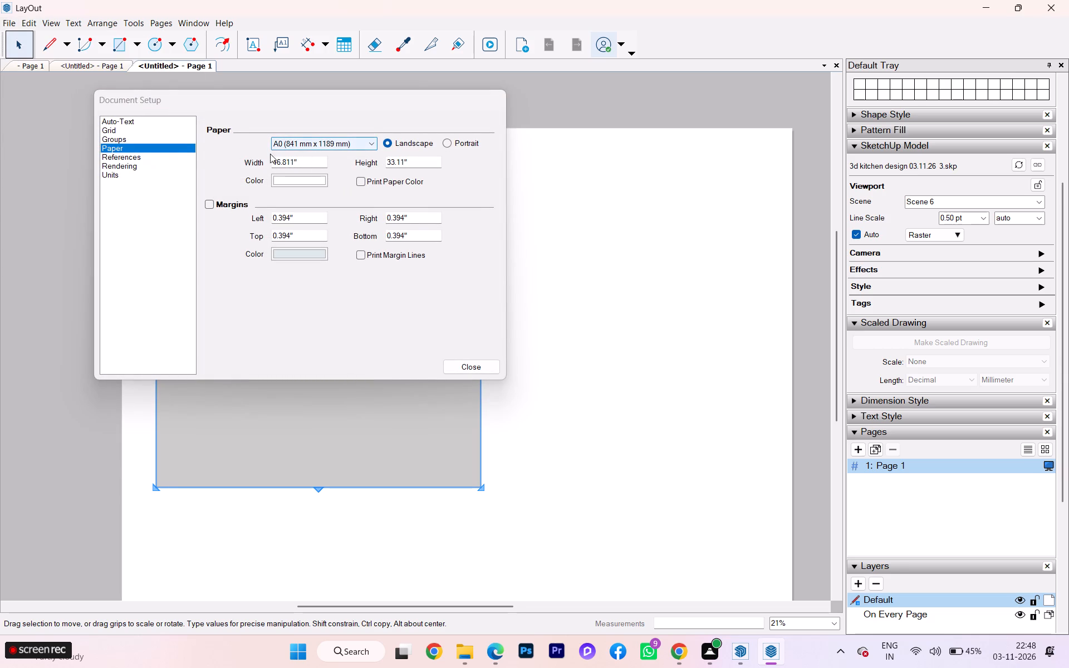
{"action": "left_click", "coordinate": [123, 175]}
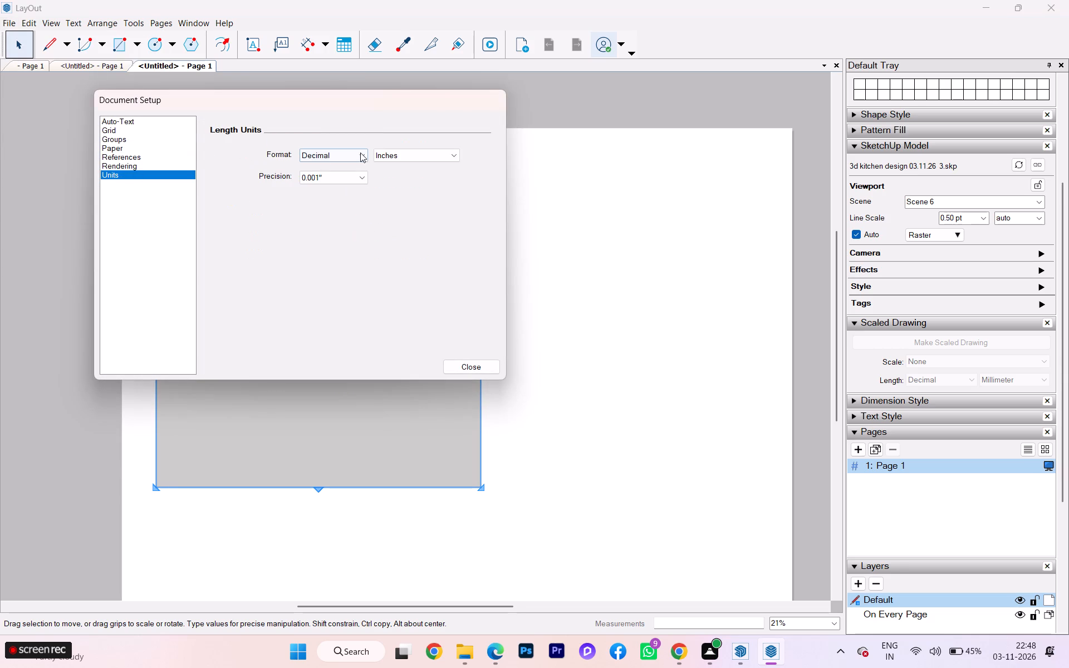
{"action": "left_click", "coordinate": [350, 178]}
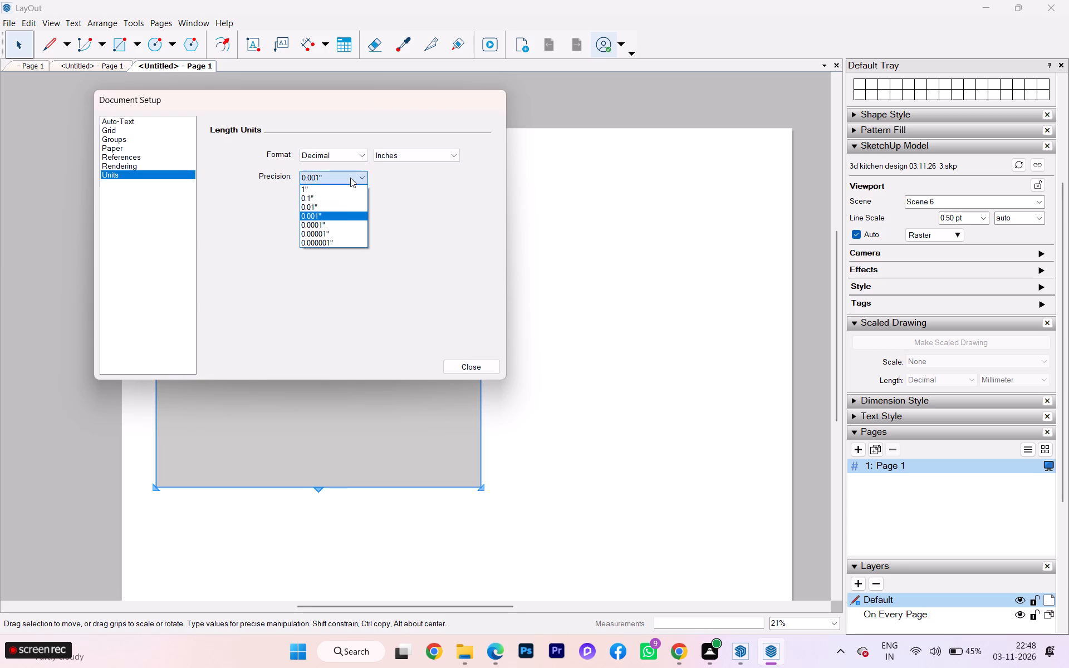
{"action": "left_click", "coordinate": [316, 190]}
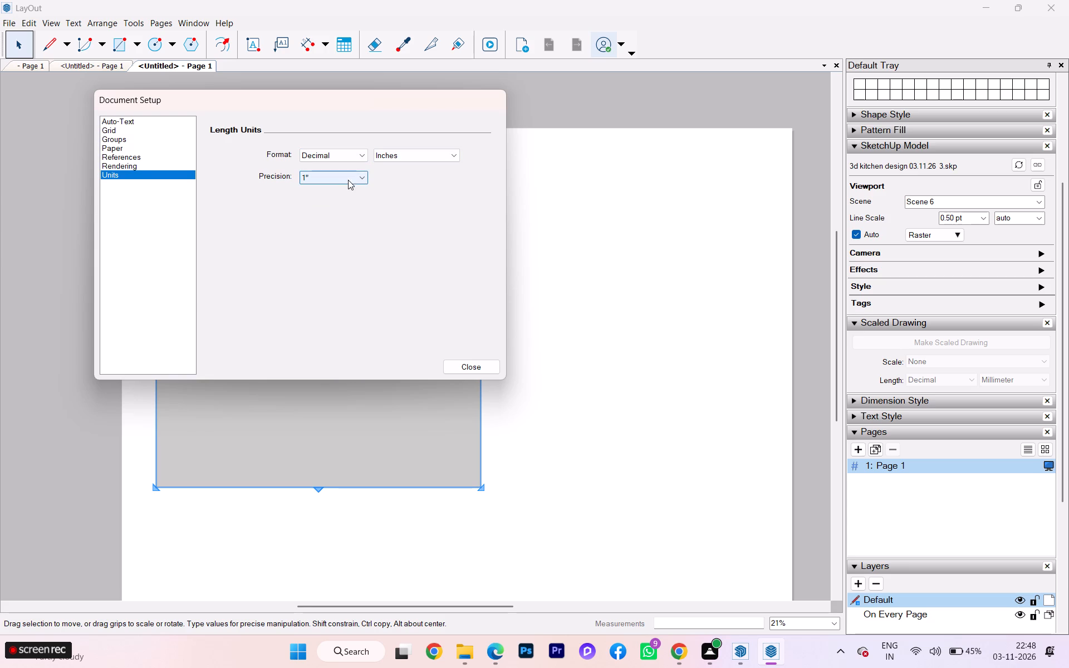
Examine the paper, references, auto-text, groups and rendering settings in Document Setup.
{"action": "left_click", "coordinate": [121, 146]}
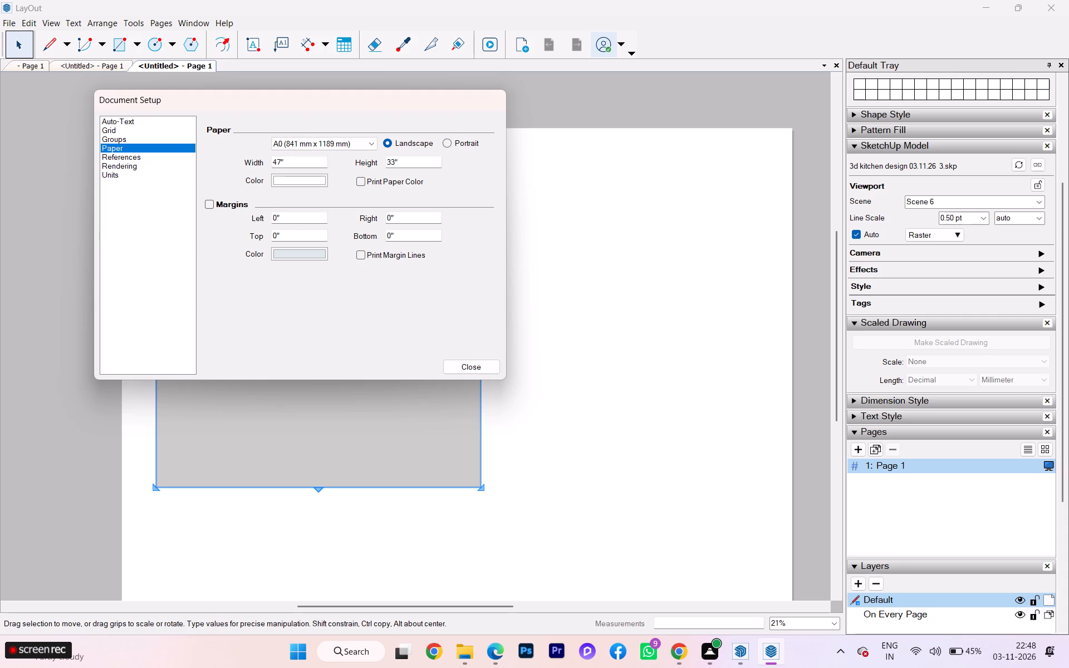
{"action": "left_click", "coordinate": [116, 159]}
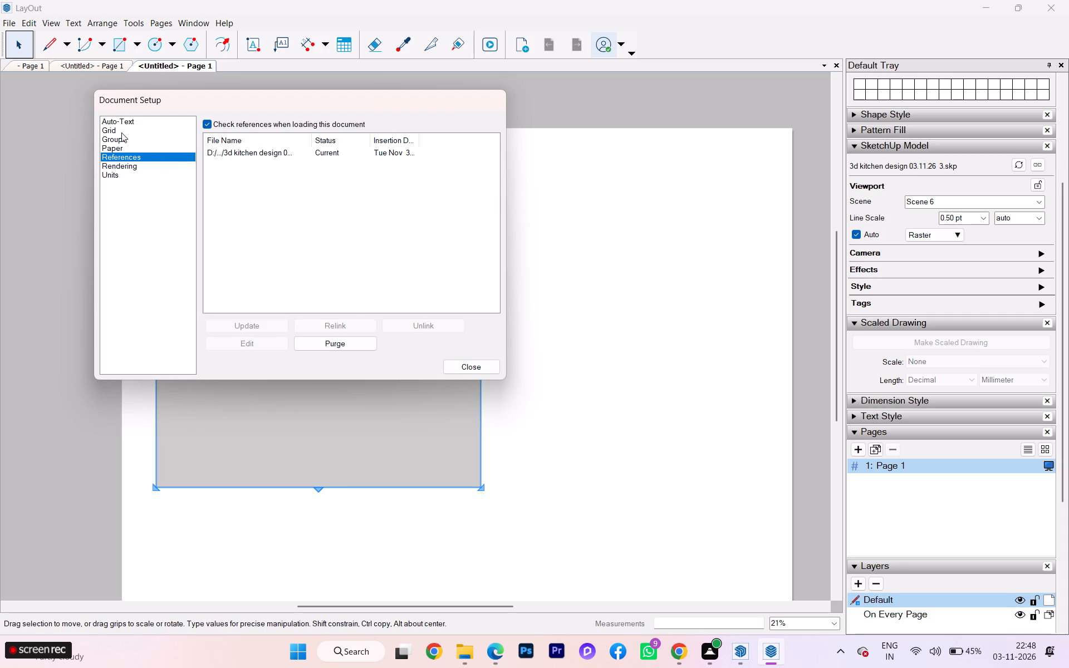
{"action": "left_click", "coordinate": [121, 132]}
{"action": "left_click", "coordinate": [121, 122]}
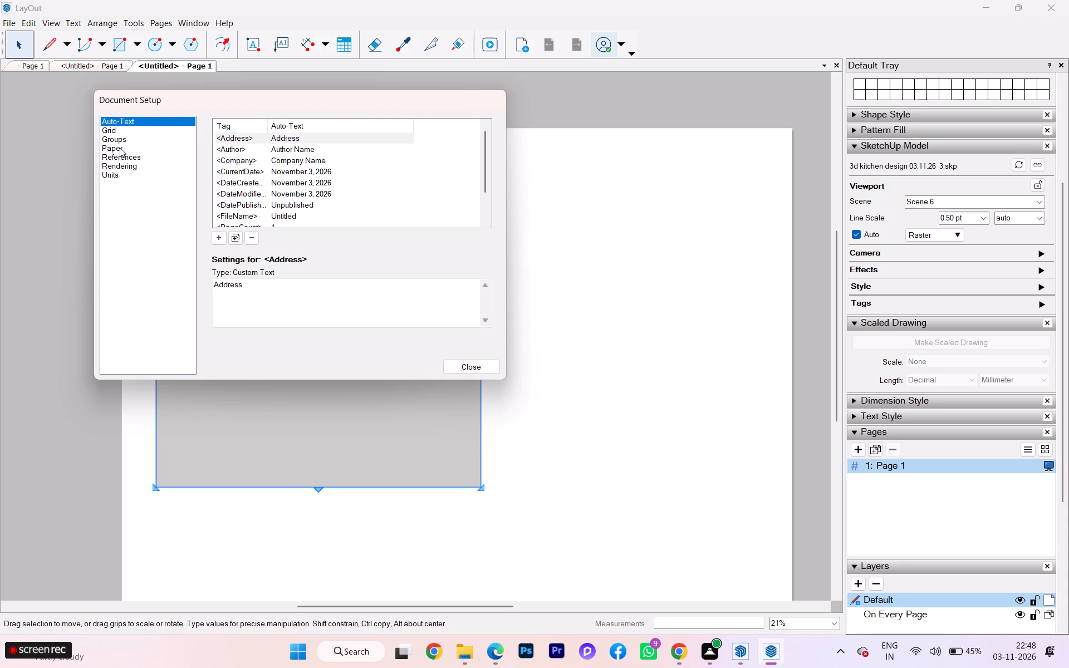
{"action": "left_click", "coordinate": [120, 148]}
{"action": "left_click", "coordinate": [120, 139]}
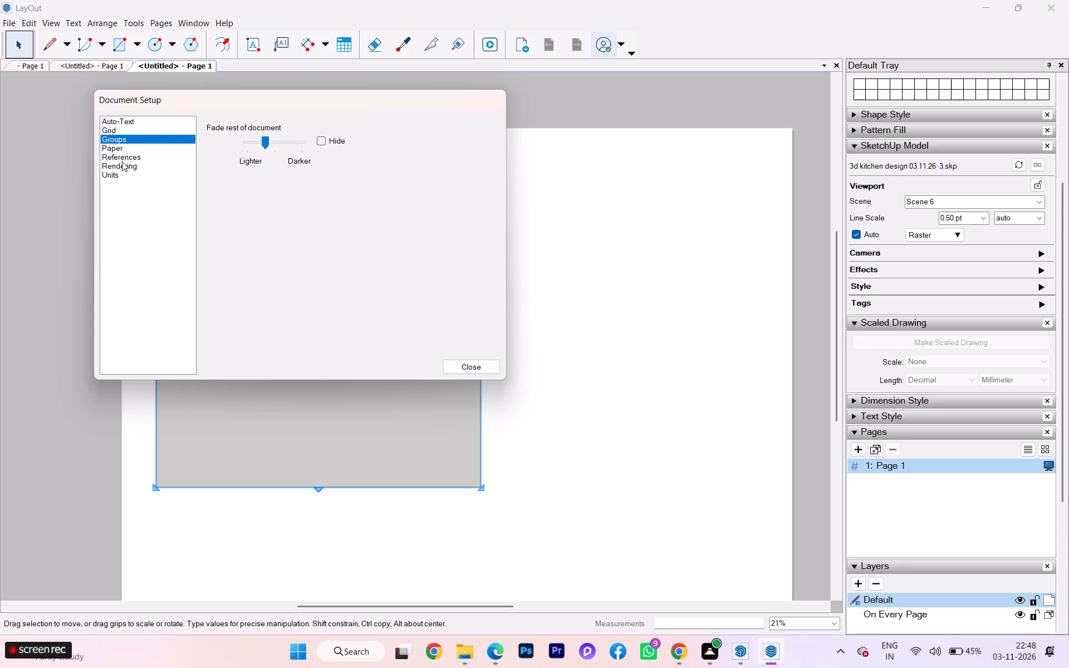
{"action": "left_click", "coordinate": [121, 163]}
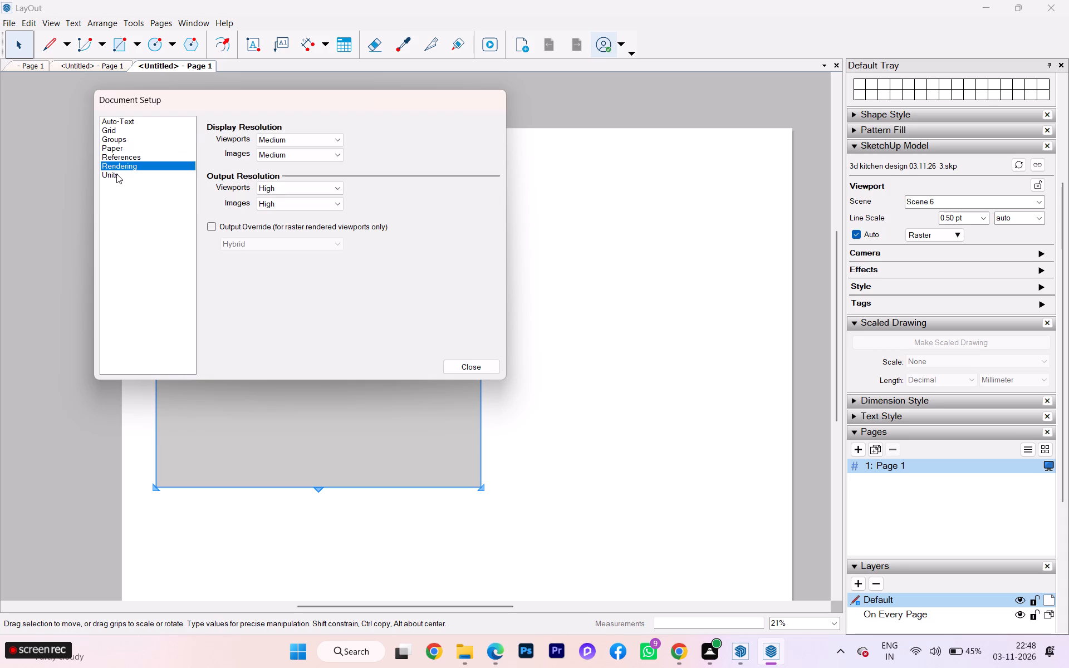
Set the length units format to Fractional inches and close Document Setup.
{"action": "left_click", "coordinate": [116, 174]}
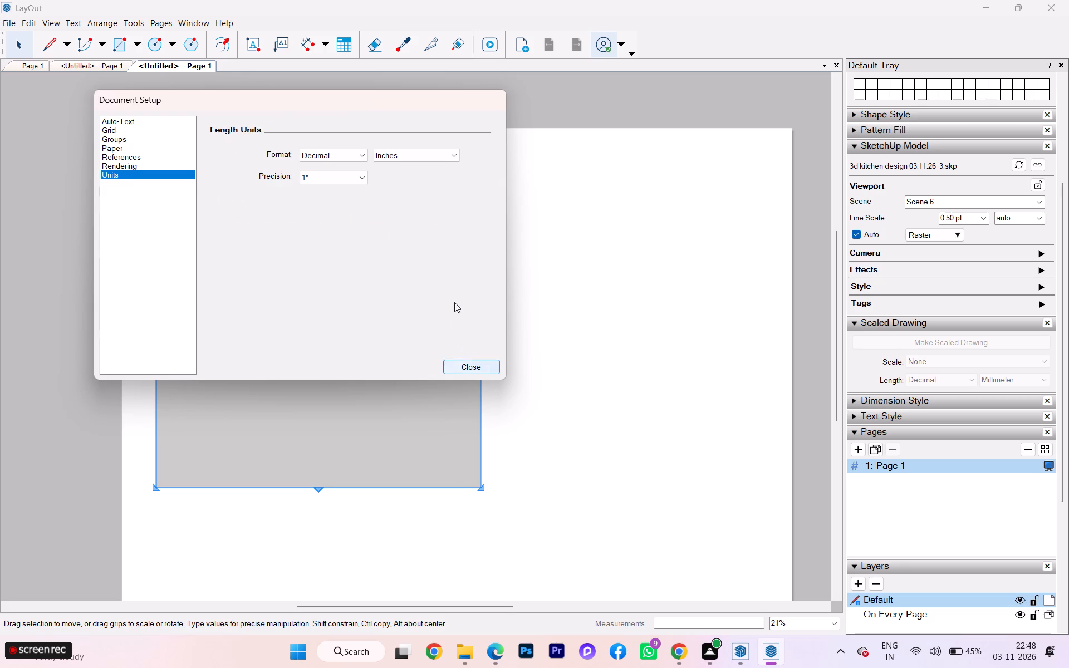
{"action": "left_click", "coordinate": [357, 156]}
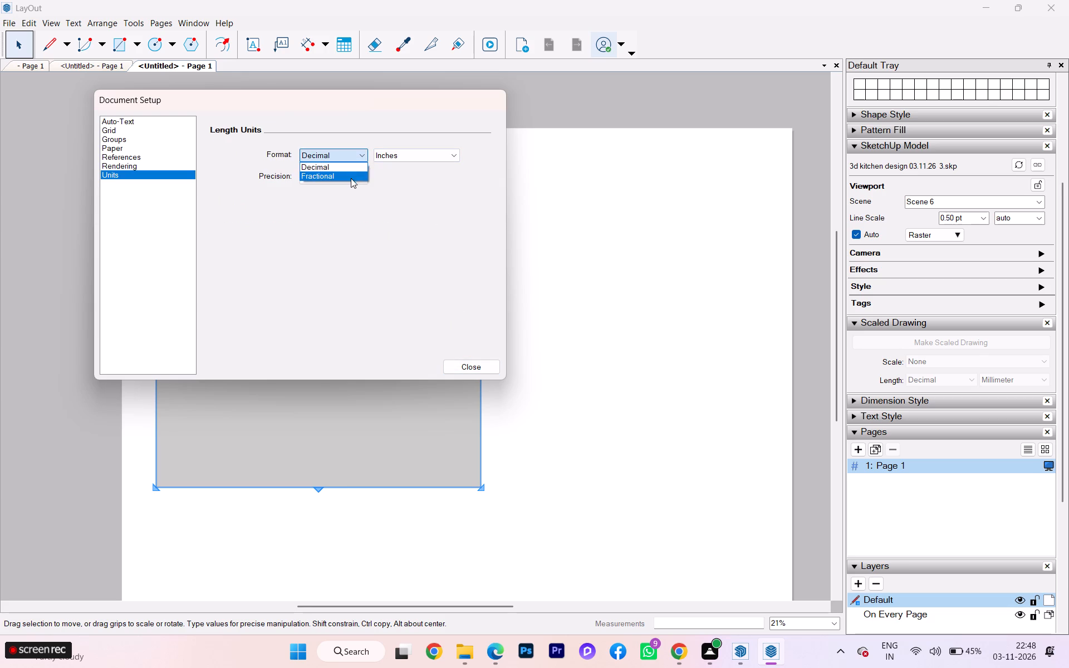
{"action": "left_click", "coordinate": [351, 178]}
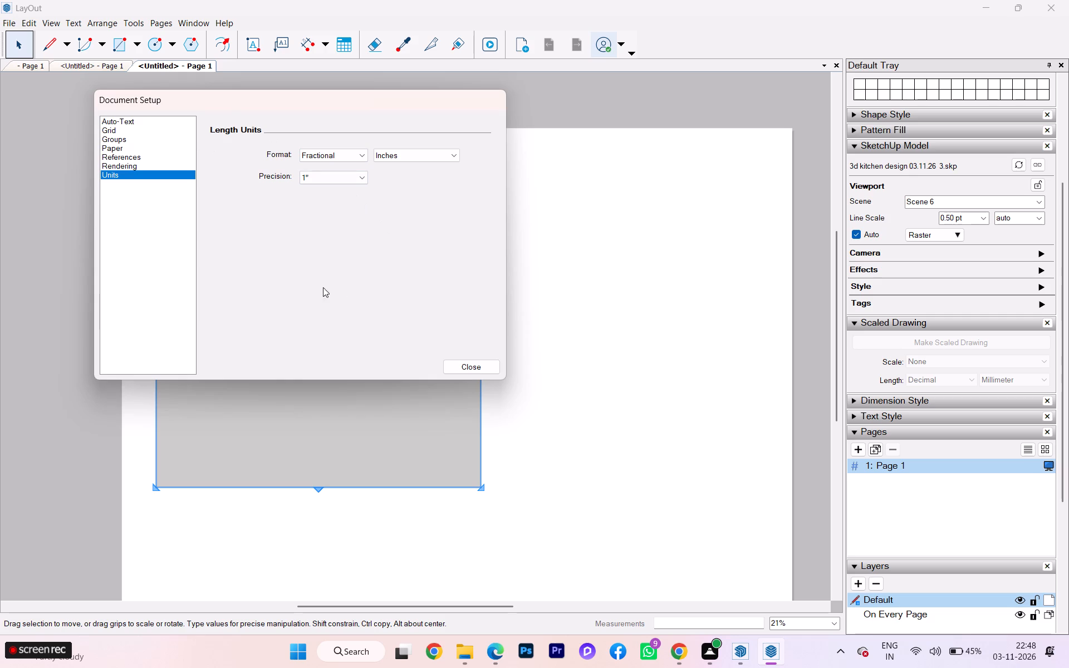
{"action": "left_click", "coordinate": [476, 358]}
{"action": "left_click", "coordinate": [468, 367]}
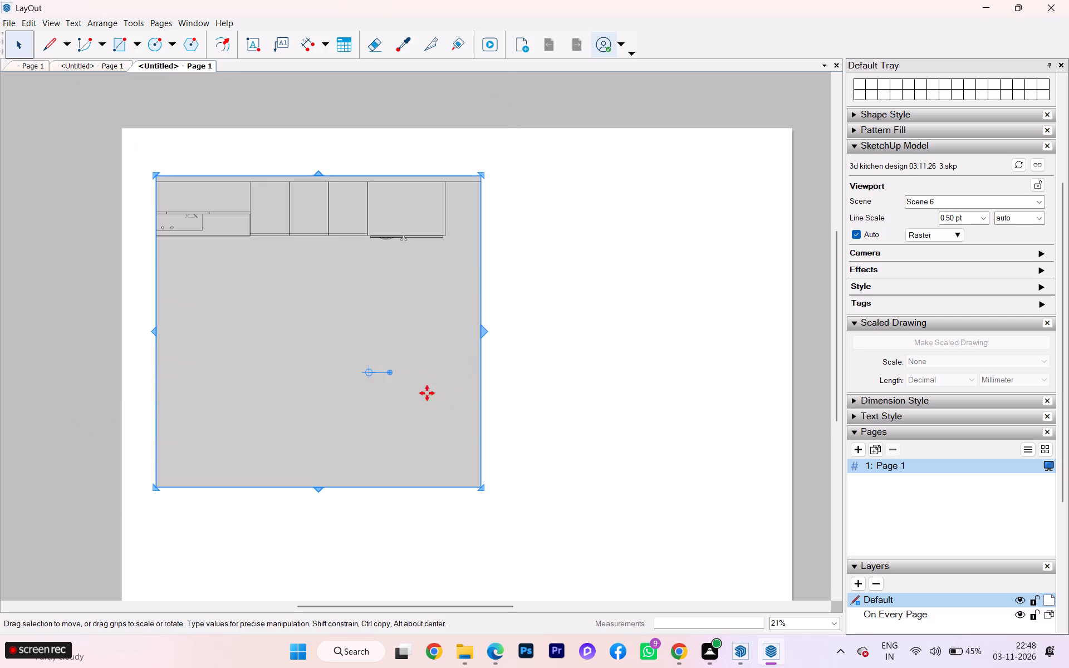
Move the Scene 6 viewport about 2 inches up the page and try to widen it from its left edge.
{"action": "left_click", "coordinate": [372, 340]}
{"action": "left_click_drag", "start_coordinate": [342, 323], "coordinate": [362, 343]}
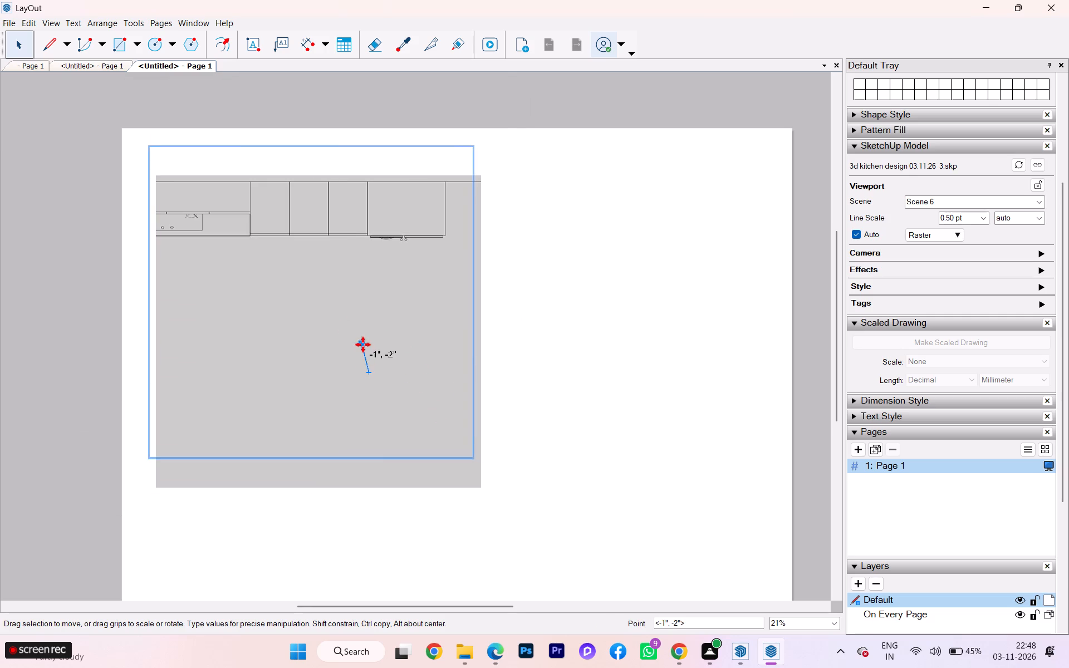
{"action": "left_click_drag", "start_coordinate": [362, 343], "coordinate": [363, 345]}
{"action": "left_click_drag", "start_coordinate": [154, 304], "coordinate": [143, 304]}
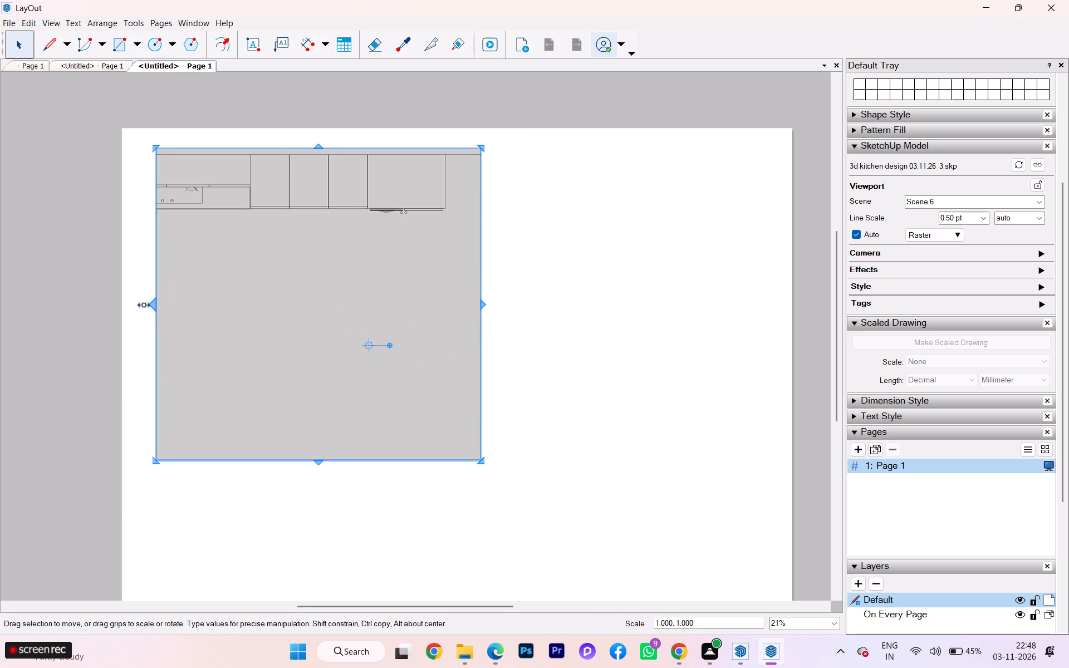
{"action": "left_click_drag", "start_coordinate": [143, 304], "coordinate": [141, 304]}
Delete the Scene 6 viewport from Page 1.
{"action": "key", "text": "Delete"}
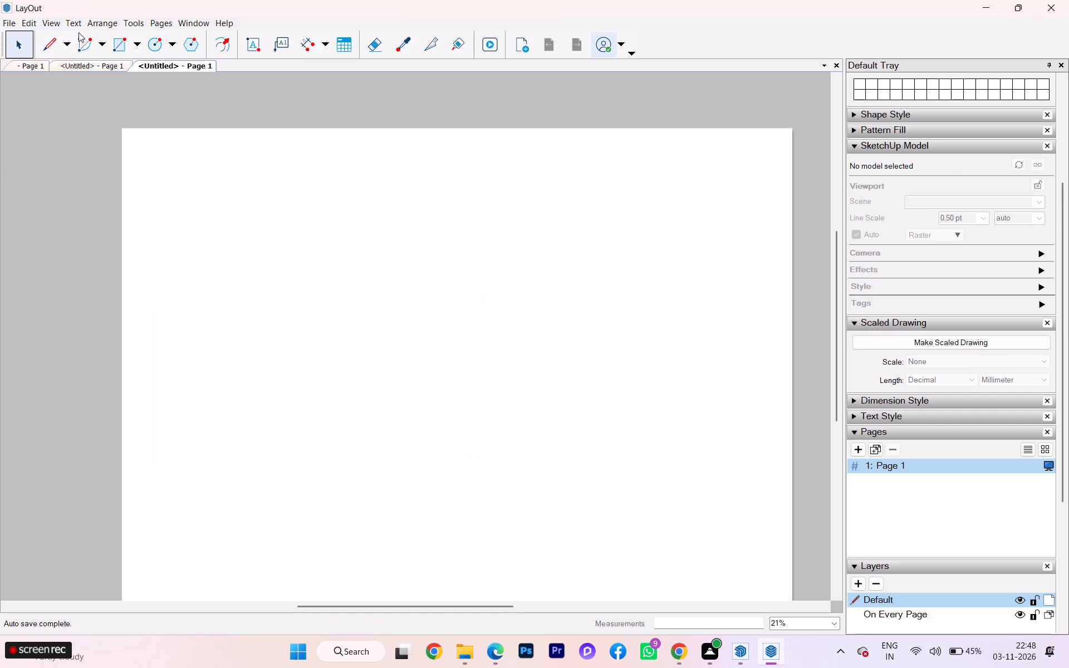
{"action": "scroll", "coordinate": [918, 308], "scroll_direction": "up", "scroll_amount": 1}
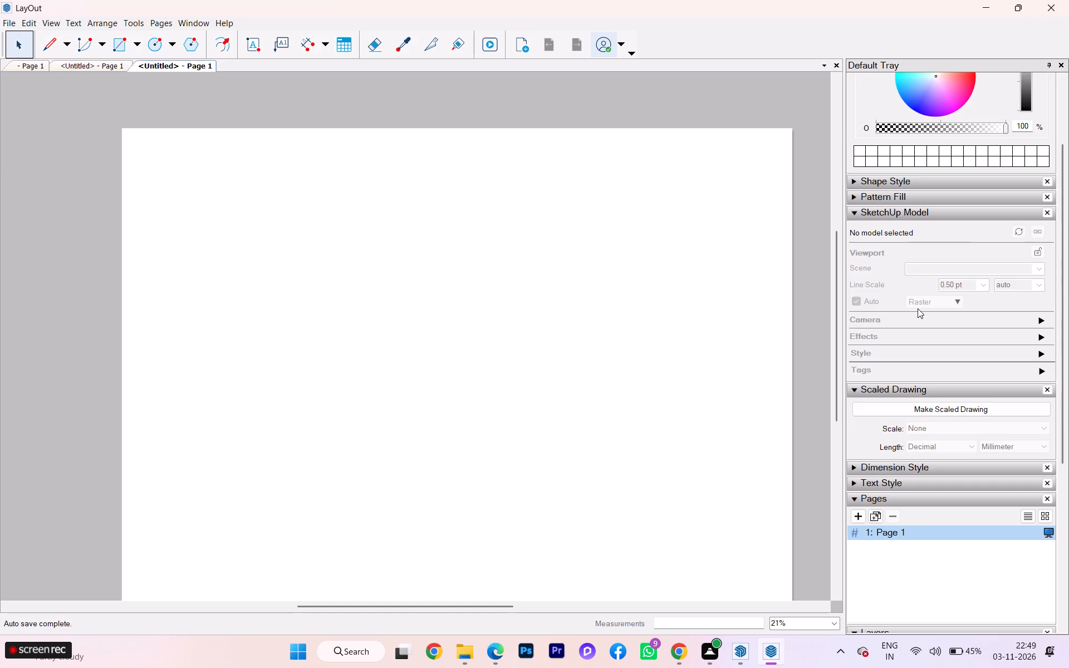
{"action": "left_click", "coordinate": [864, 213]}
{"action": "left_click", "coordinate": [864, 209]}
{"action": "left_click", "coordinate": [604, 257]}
Insert the model 3d kitchen design 03.11.26 3.skp from the skp projectss folder onto the empty Page 1.
{"action": "left_click", "coordinate": [13, 24]}
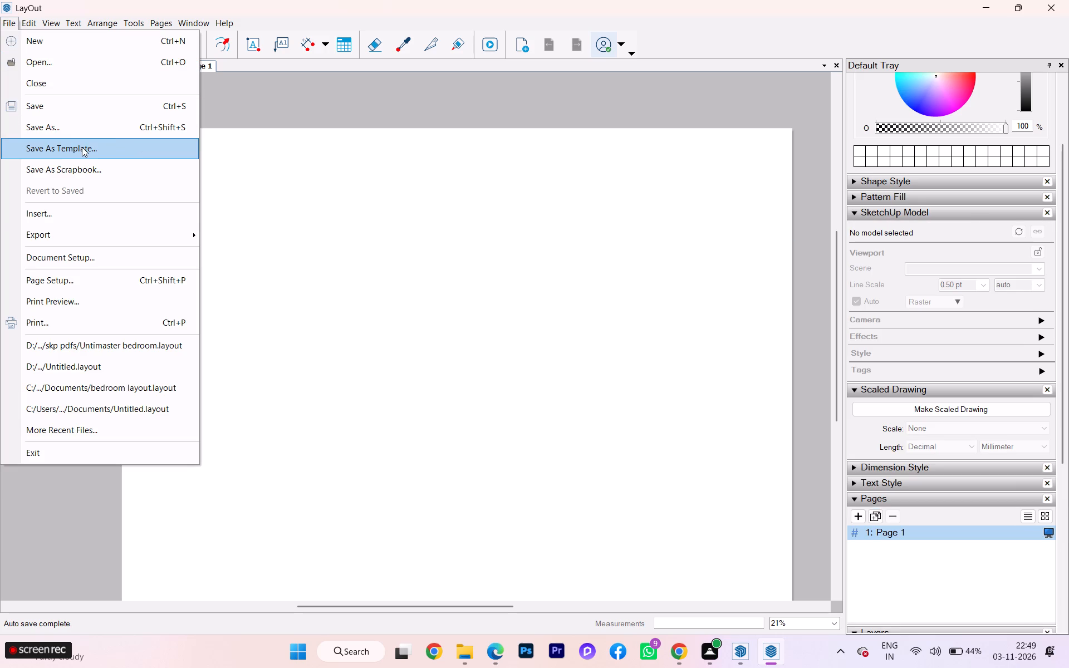
{"action": "left_click", "coordinate": [83, 213]}
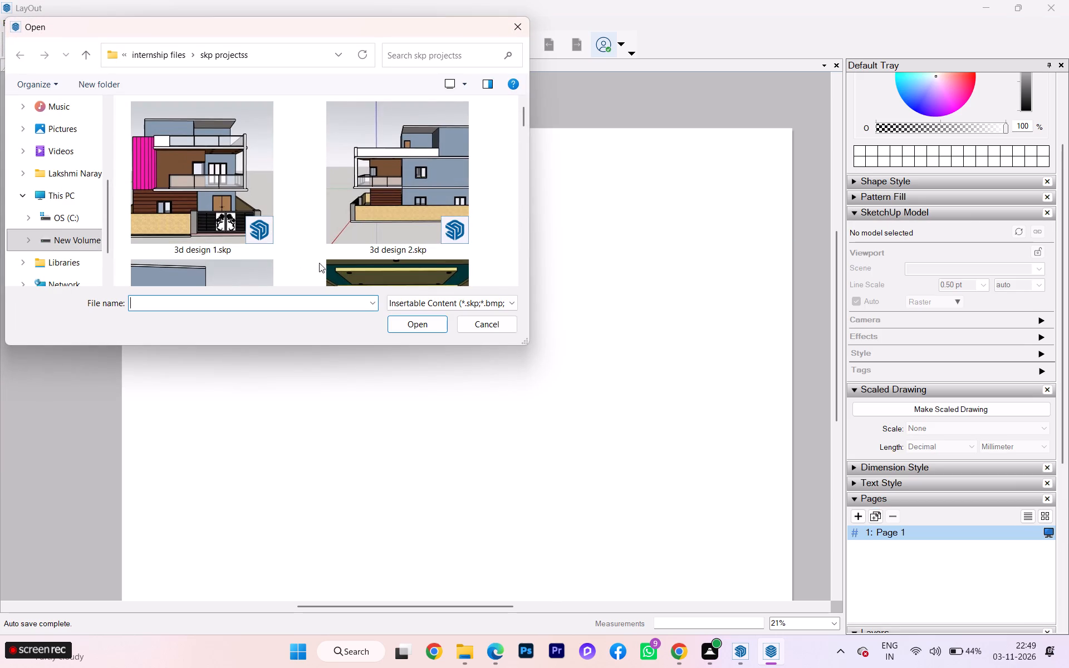
{"action": "scroll", "coordinate": [355, 237], "scroll_direction": "down", "scroll_amount": 2}
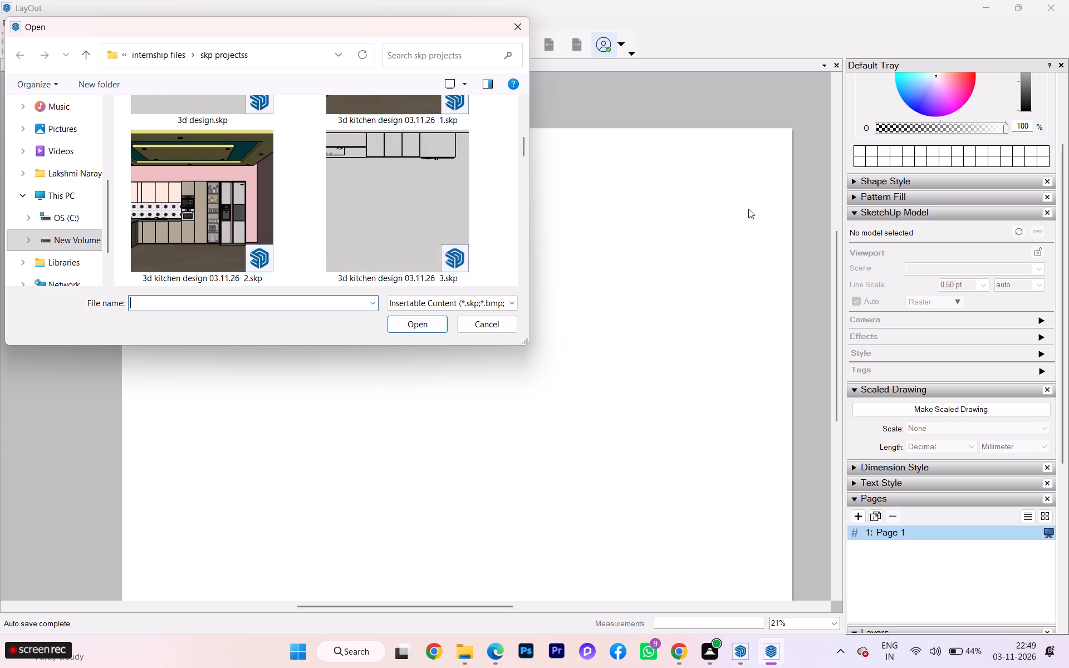
{"action": "left_click", "coordinate": [418, 223]}
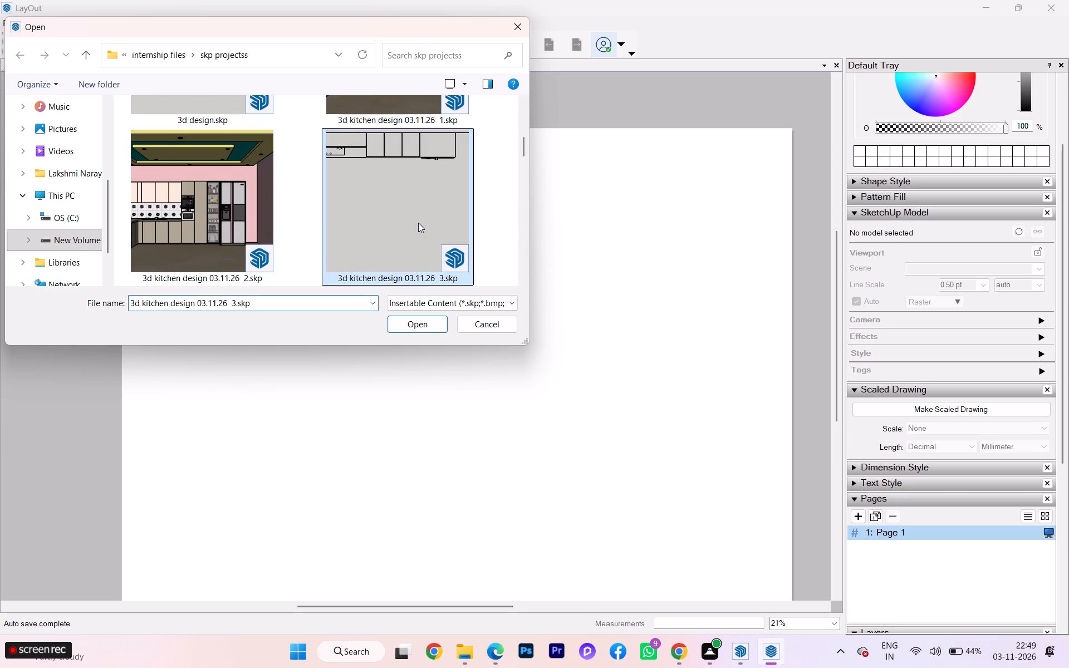
{"action": "left_click", "coordinate": [420, 320]}
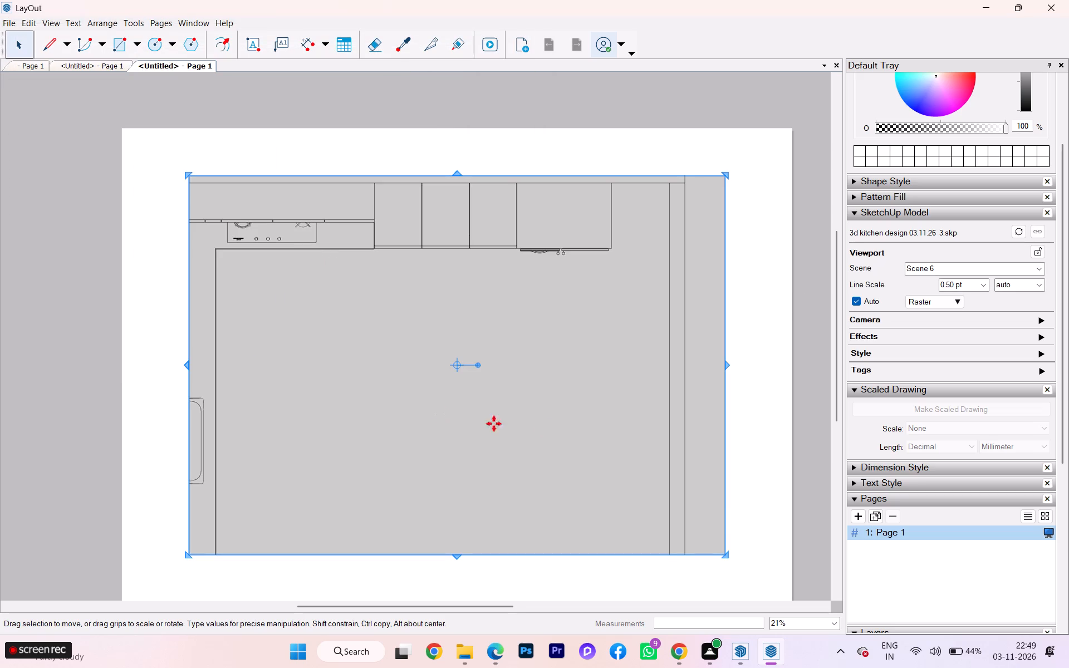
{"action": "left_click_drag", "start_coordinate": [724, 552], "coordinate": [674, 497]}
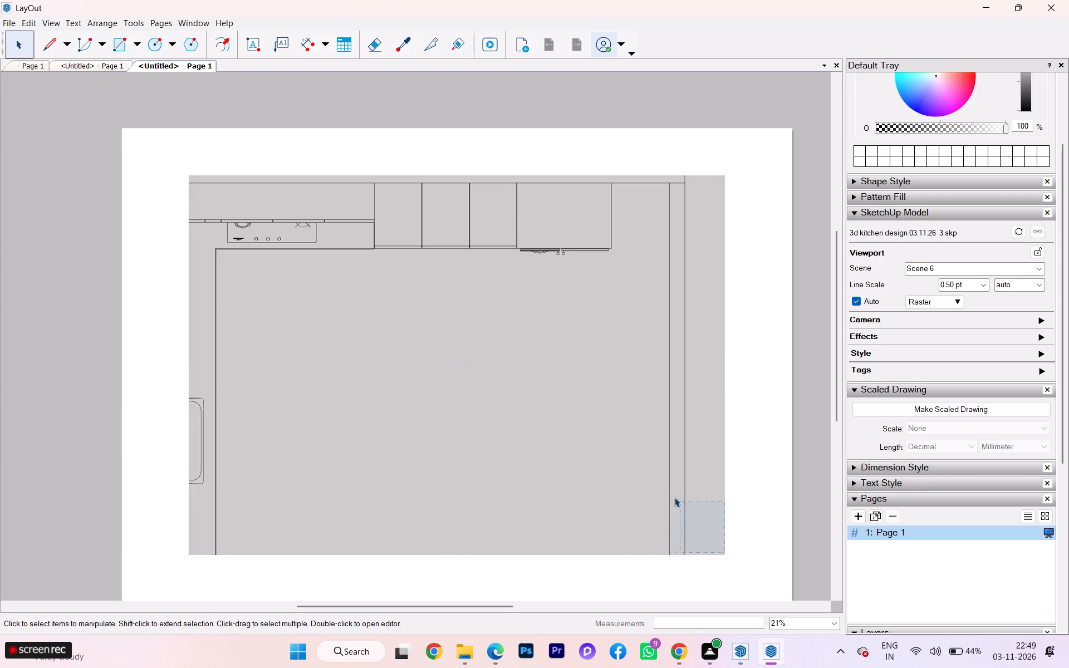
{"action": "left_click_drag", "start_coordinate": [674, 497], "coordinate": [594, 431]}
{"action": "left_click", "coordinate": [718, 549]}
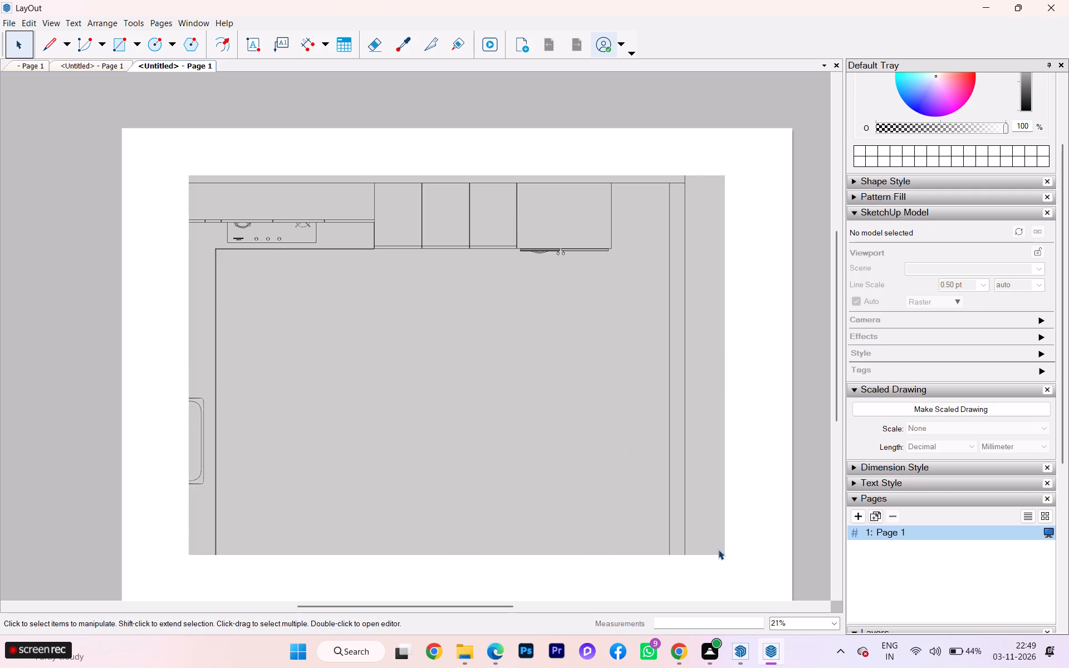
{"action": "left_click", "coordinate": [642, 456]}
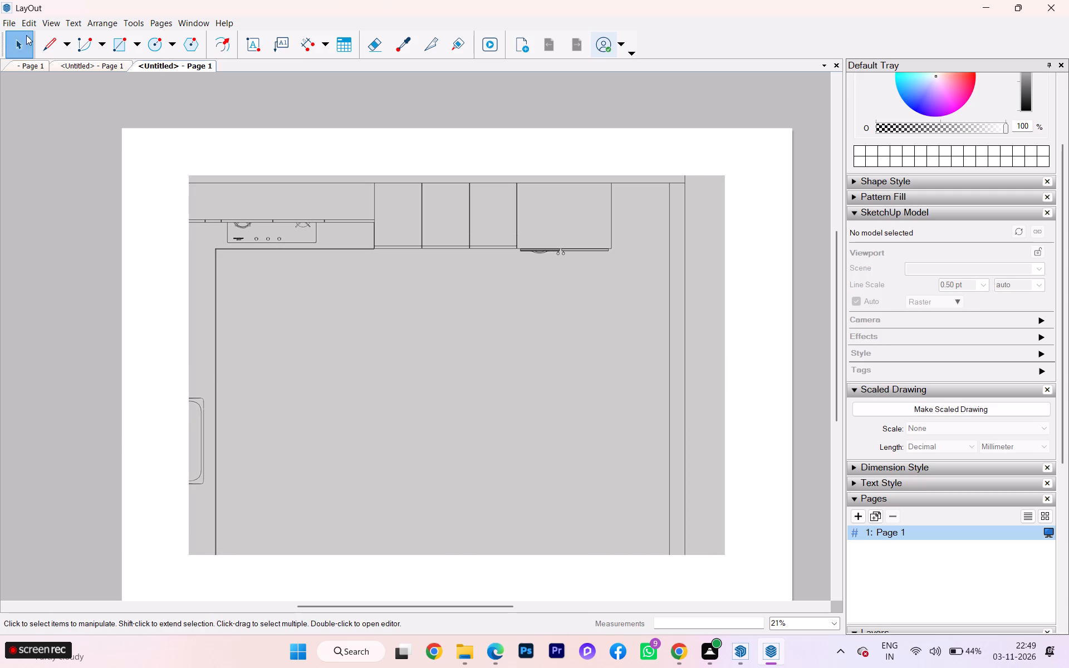
Open the Scene 6 viewport for editing and set its rendering mode to Vector.
{"action": "double_click", "coordinate": [384, 348]}
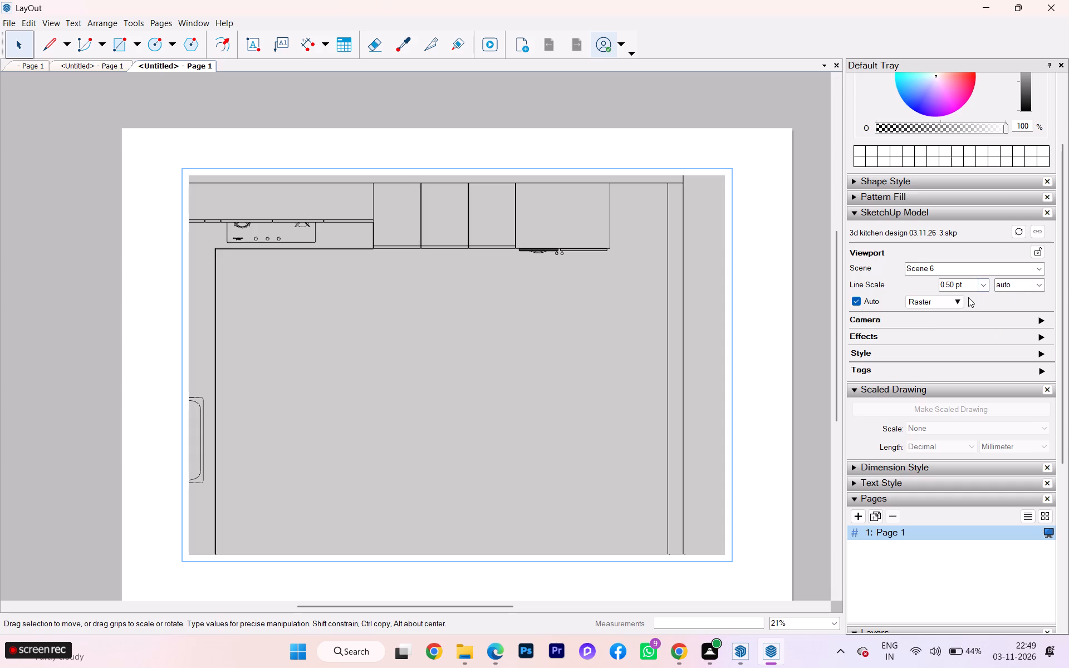
{"action": "left_click", "coordinate": [949, 305]}
{"action": "left_click", "coordinate": [938, 316]}
Shift the plan inside the Scene 6 viewport so the corner walls and the full sink counter are in frame, and finish editing the viewport.
{"action": "left_click", "coordinate": [631, 470]}
{"action": "left_click_drag", "start_coordinate": [607, 446], "coordinate": [586, 431]}
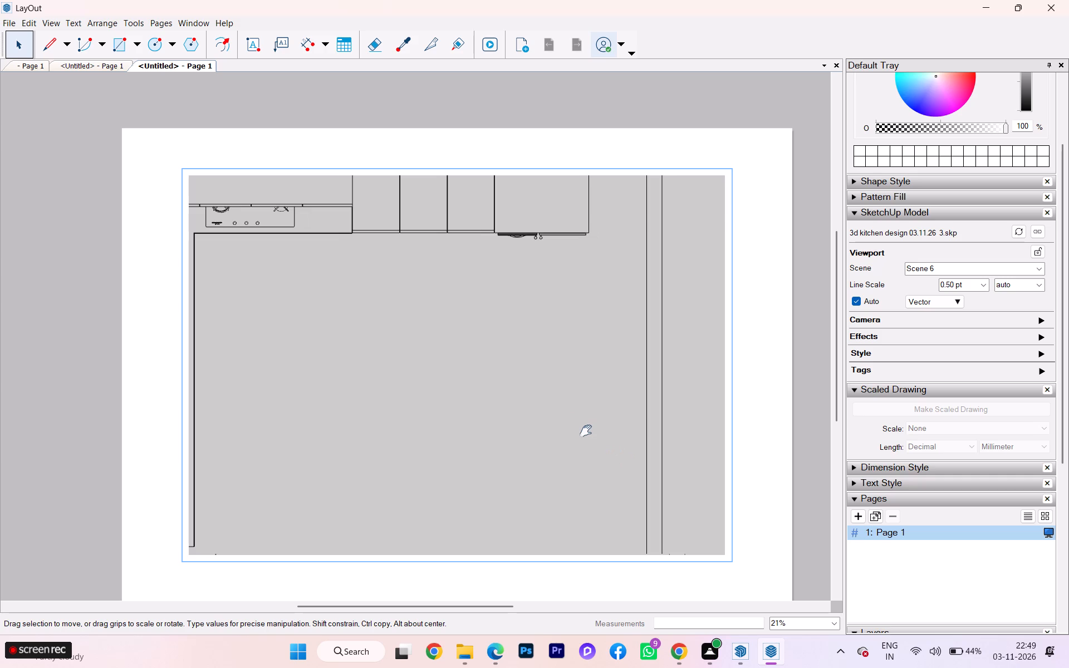
{"action": "left_click_drag", "start_coordinate": [586, 431], "coordinate": [669, 461]}
{"action": "left_click_drag", "start_coordinate": [650, 457], "coordinate": [658, 454]}
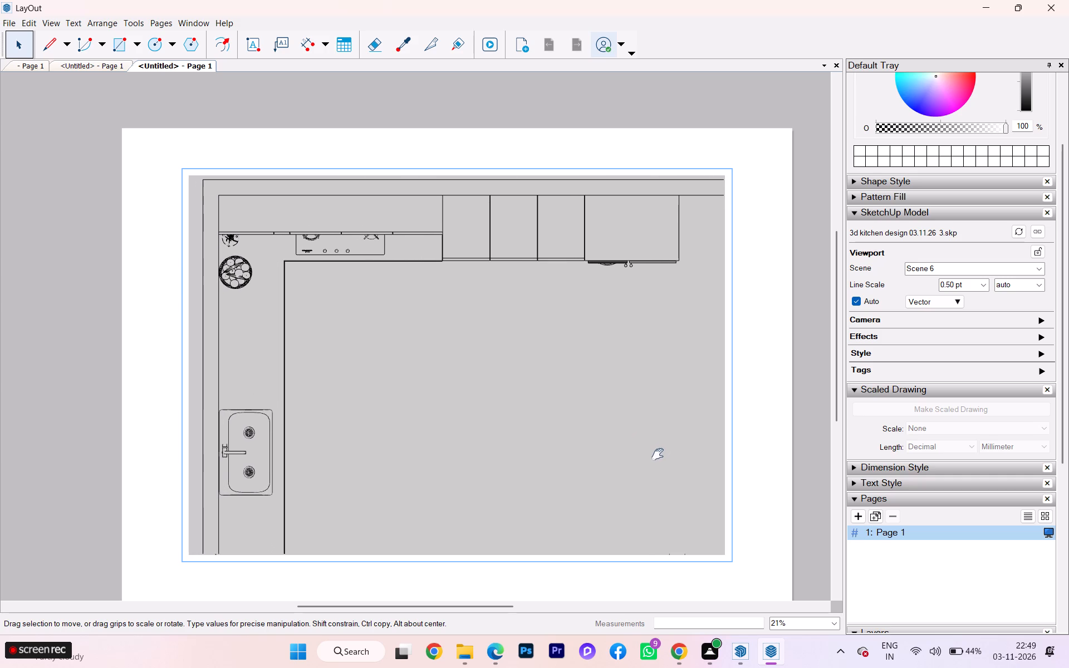
{"action": "left_click_drag", "start_coordinate": [658, 454], "coordinate": [659, 446]}
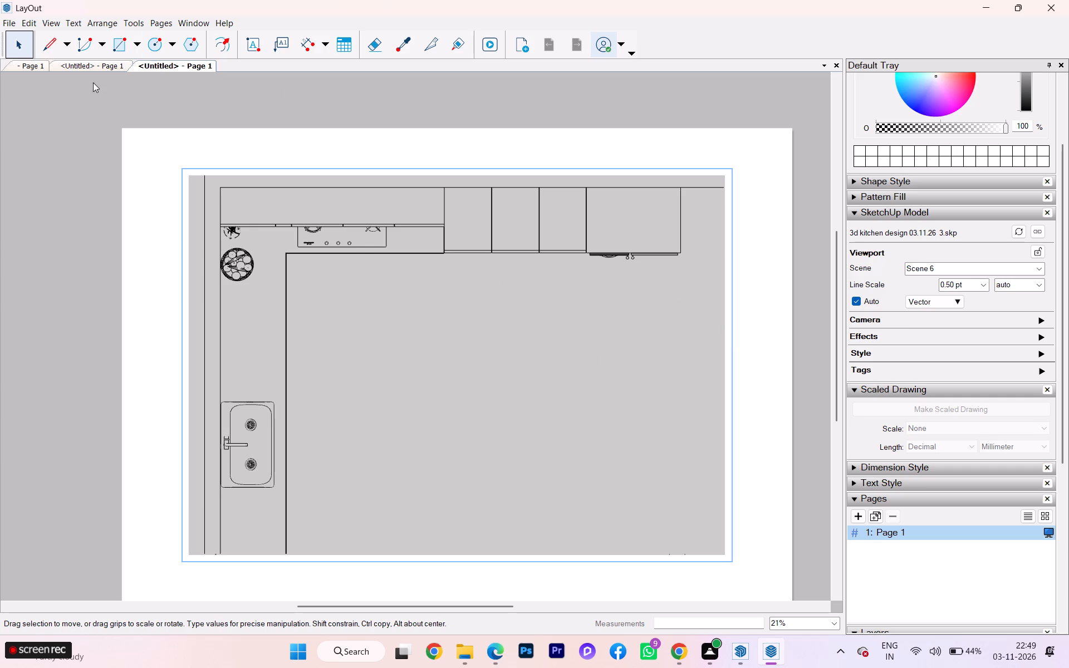
{"action": "left_click", "coordinate": [159, 192]}
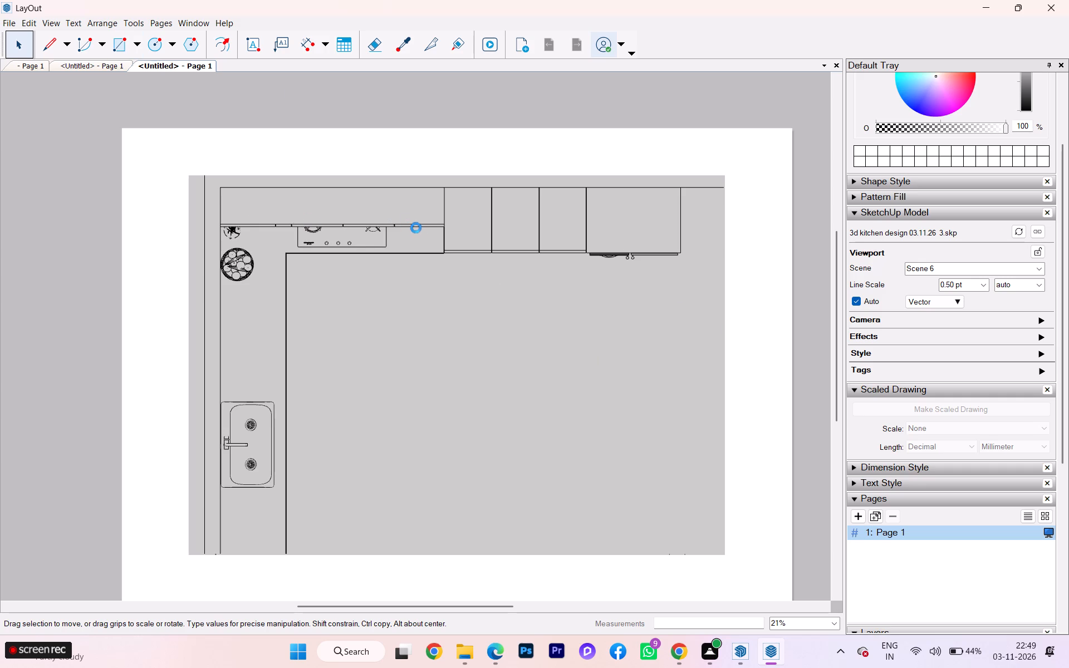
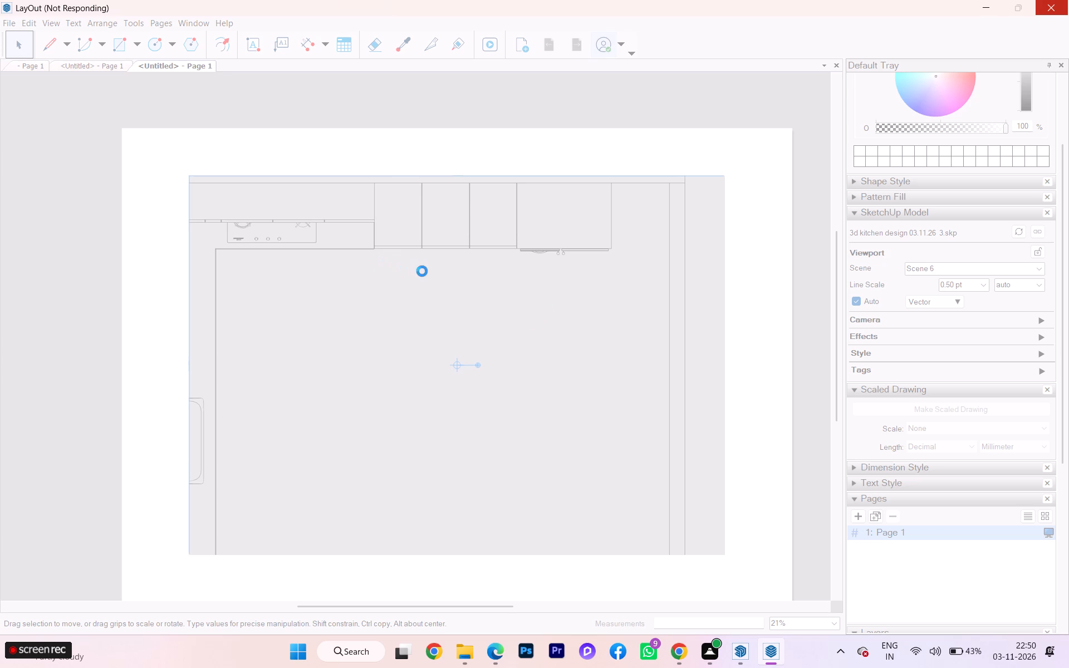
Switch to the SketchUp kitchen model and close the V-Ray Frame Buffer window.
{"action": "left_click", "coordinate": [735, 656]}
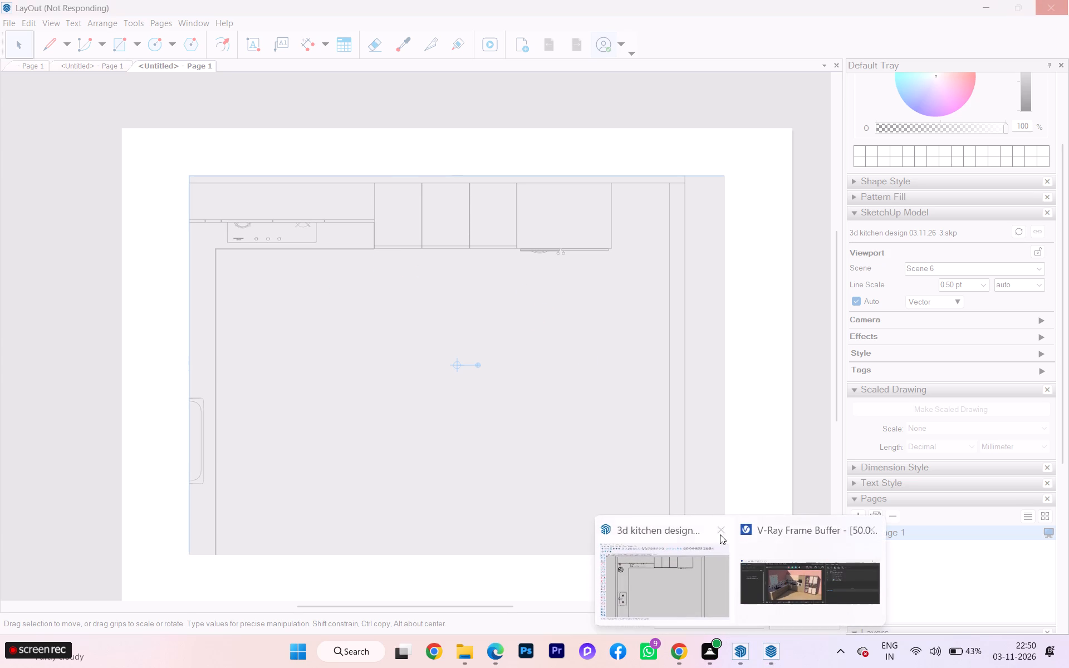
{"action": "left_click", "coordinate": [685, 569]}
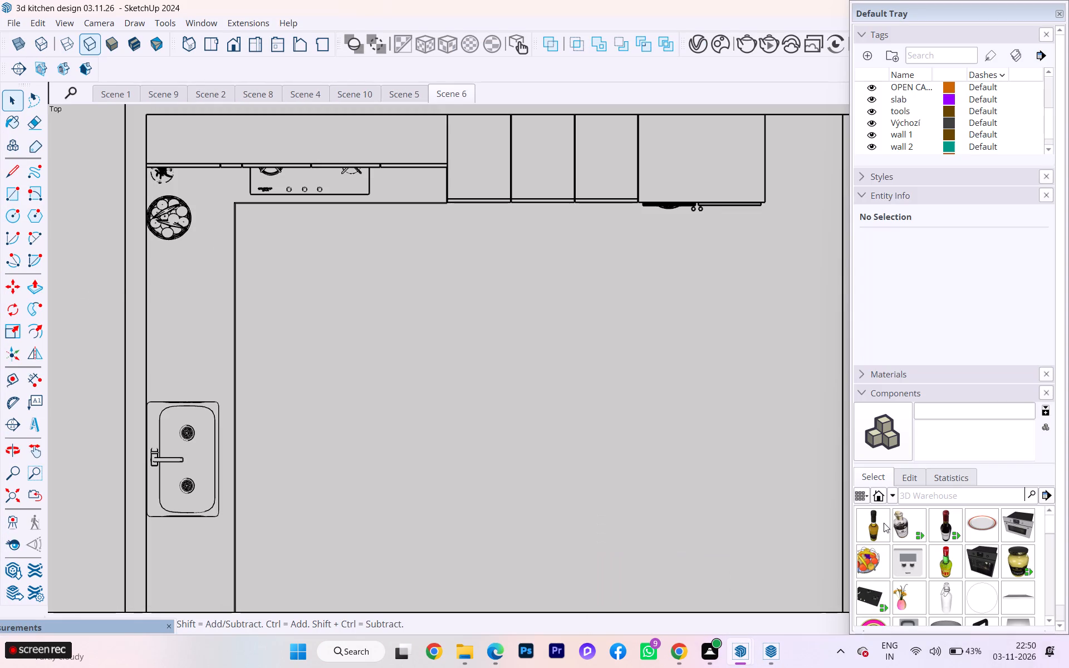
{"action": "left_click", "coordinate": [743, 649]}
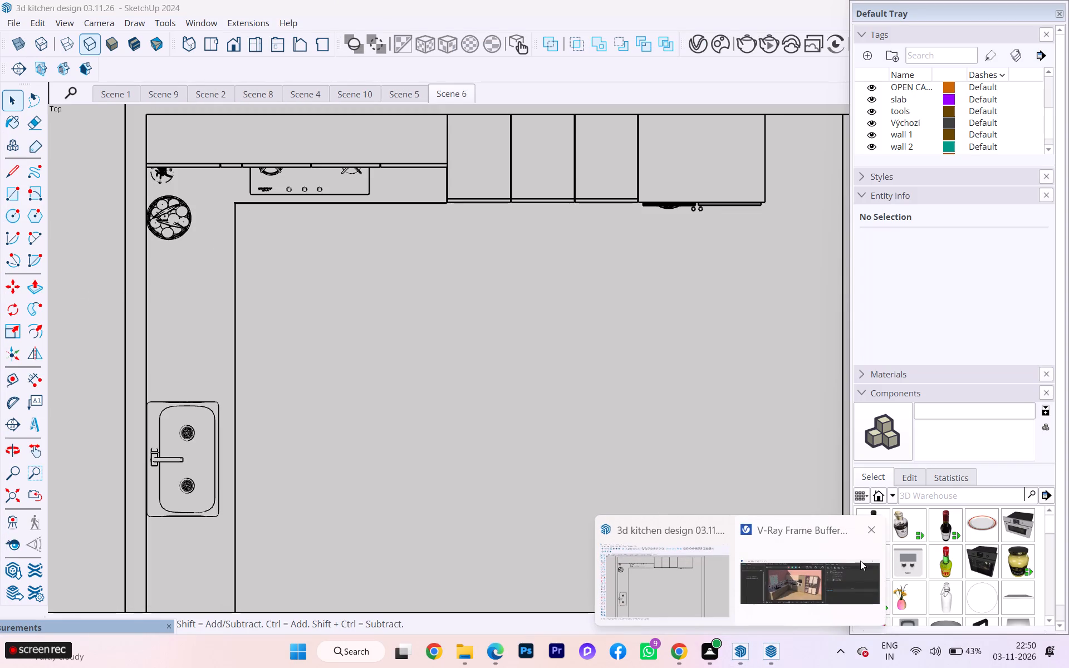
{"action": "left_click", "coordinate": [876, 534]}
{"action": "left_click", "coordinate": [665, 454]}
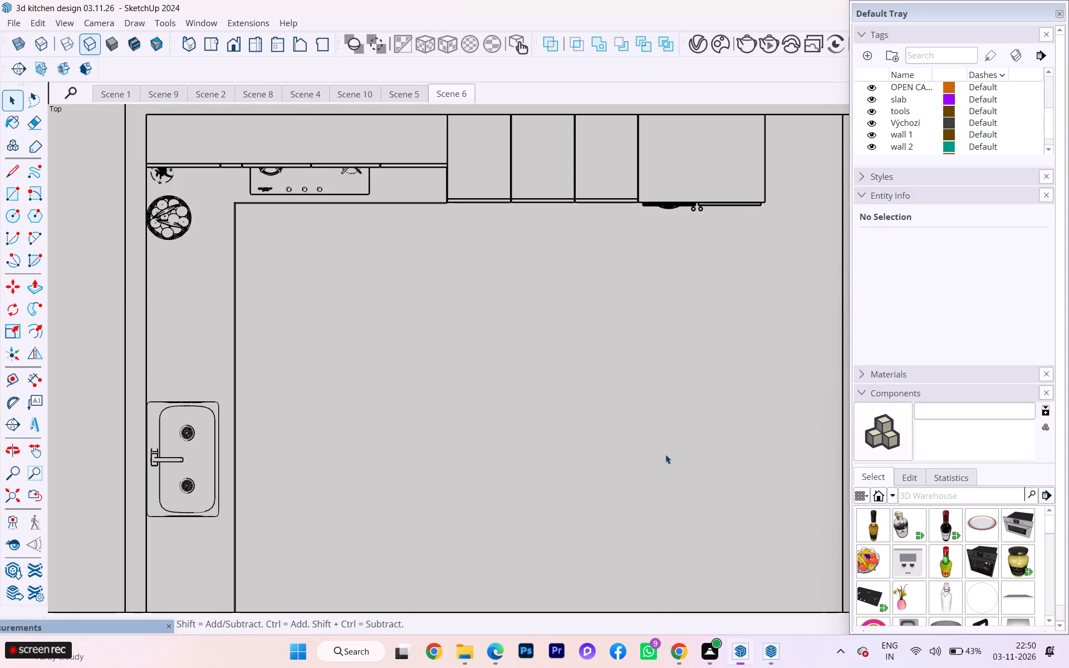
Display Scene 2 and save a copy of the model in the skp projectss folder as 3d kitchen design 03.11.26 4.skp.
{"action": "left_click", "coordinate": [163, 92]}
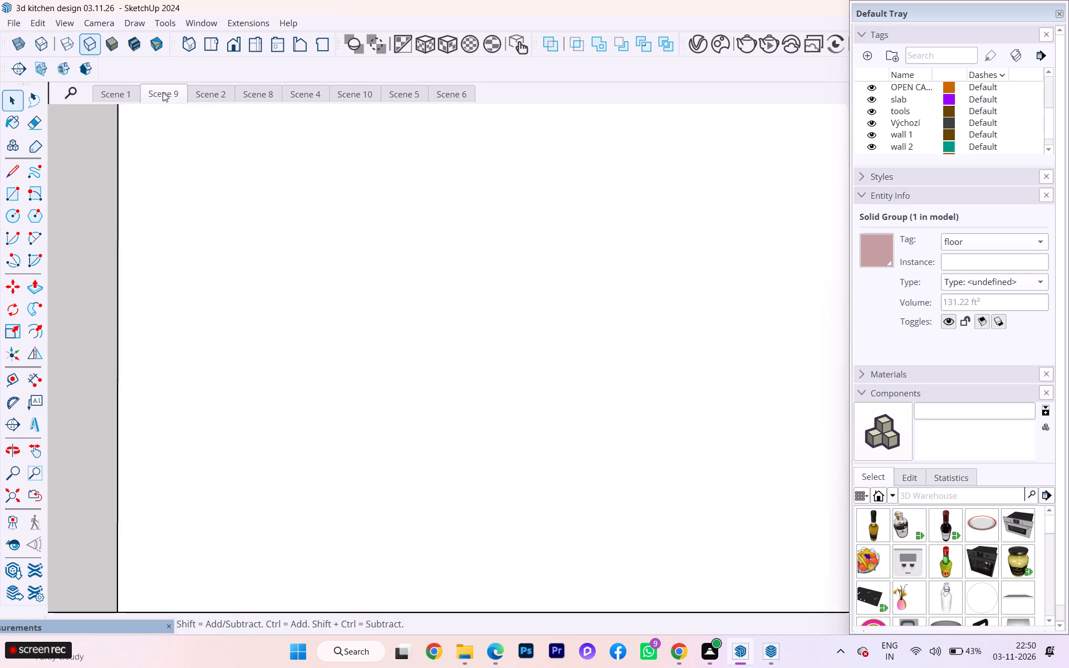
{"action": "left_click", "coordinate": [251, 96]}
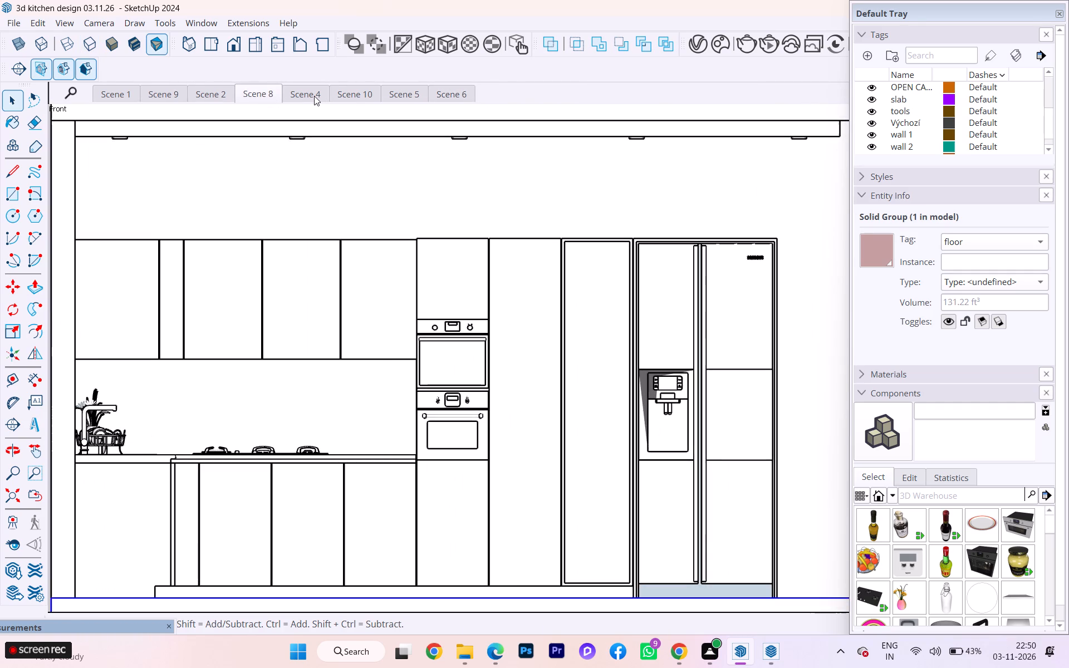
{"action": "left_click", "coordinate": [217, 94]}
{"action": "left_click", "coordinate": [217, 94]}
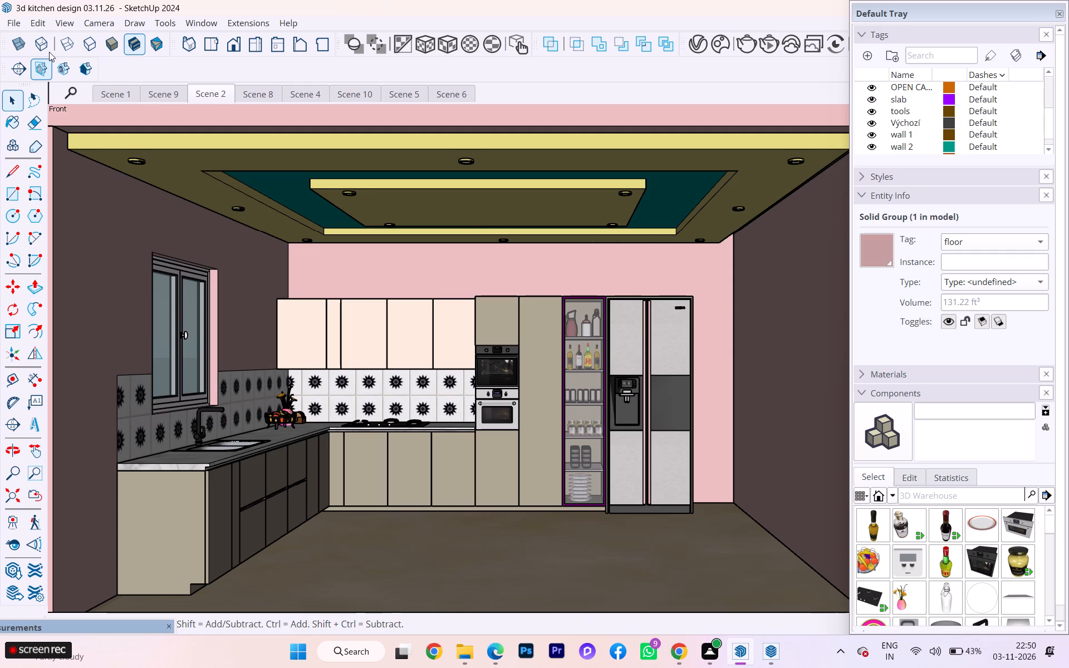
{"action": "left_click", "coordinate": [11, 18]}
{"action": "left_click", "coordinate": [45, 121]}
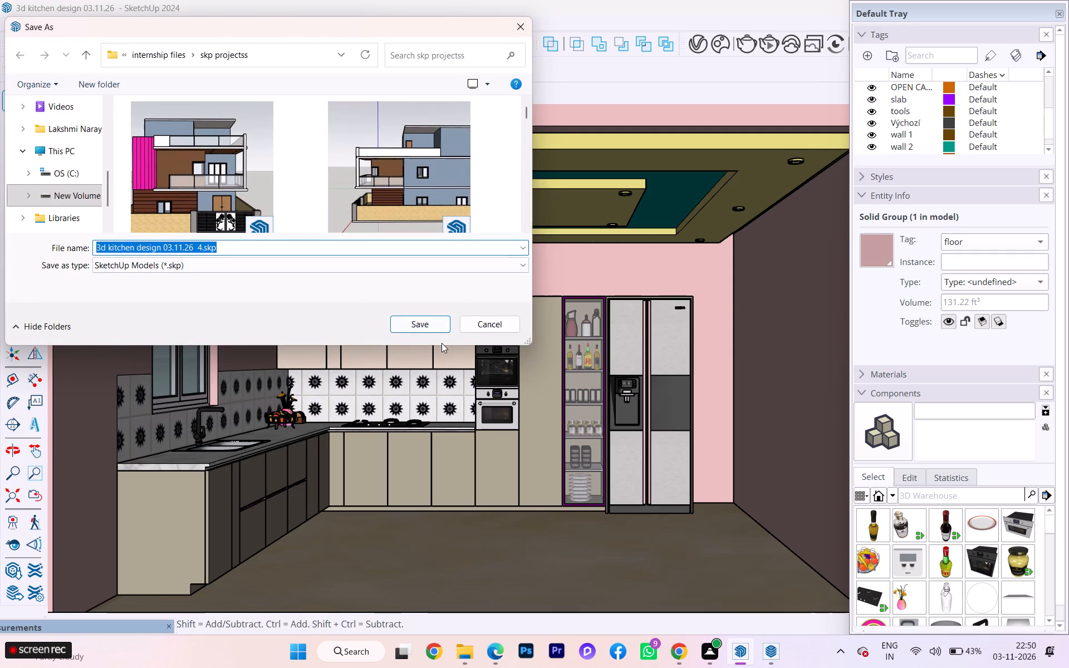
{"action": "left_click", "coordinate": [426, 321]}
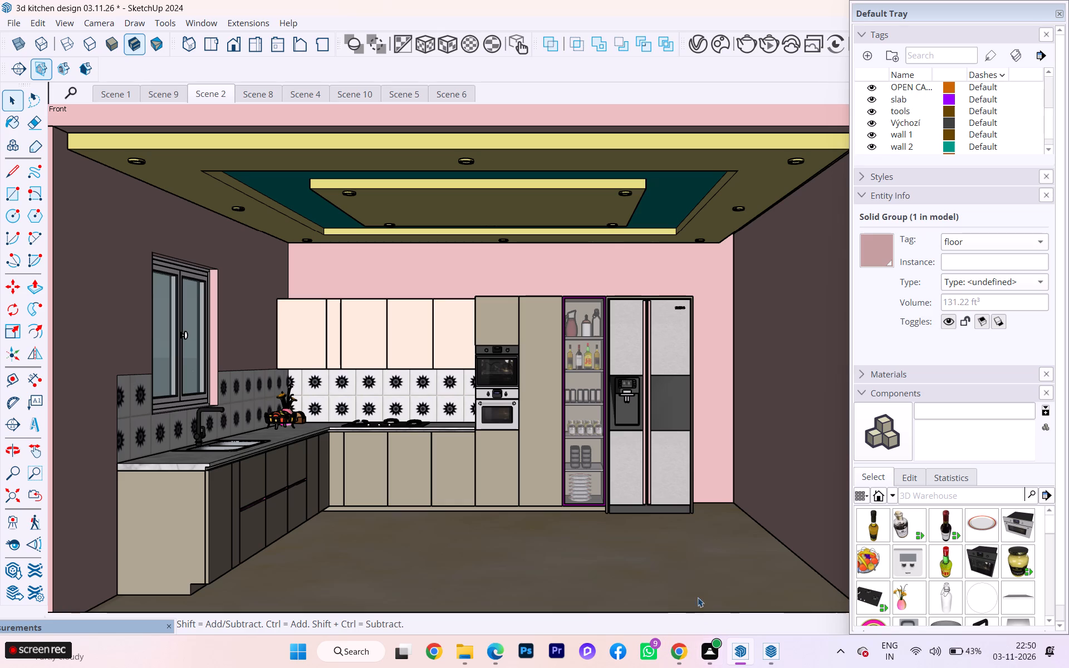
Switch back to LayOut and create a new document from the plain paper Tabloid Landscape template.
{"action": "left_click", "coordinate": [771, 592]}
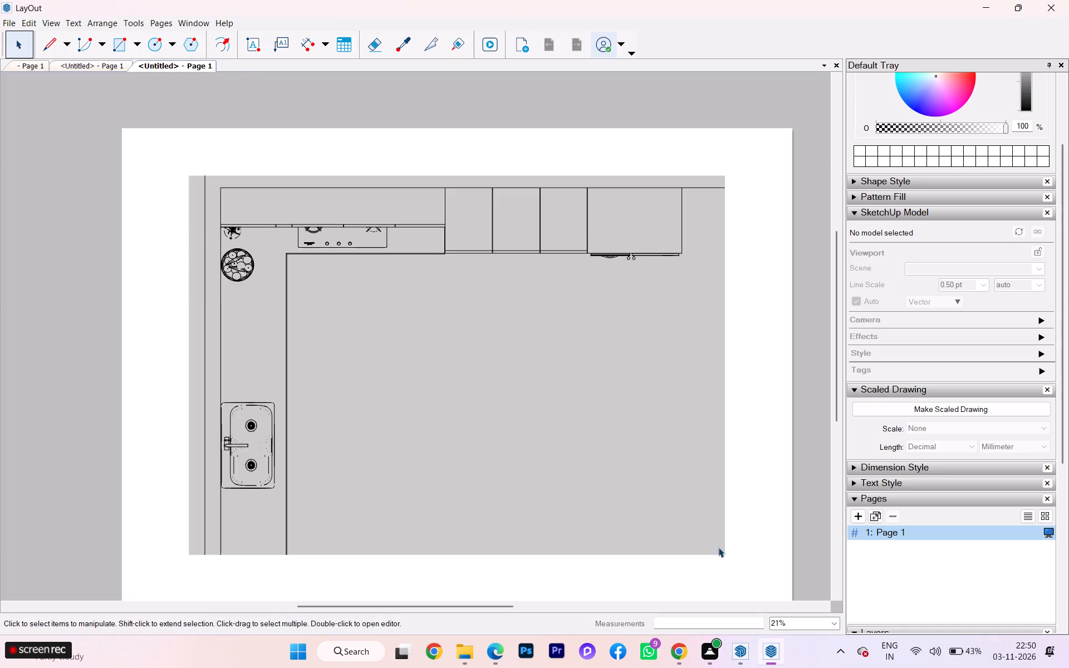
{"action": "left_click", "coordinate": [7, 19]}
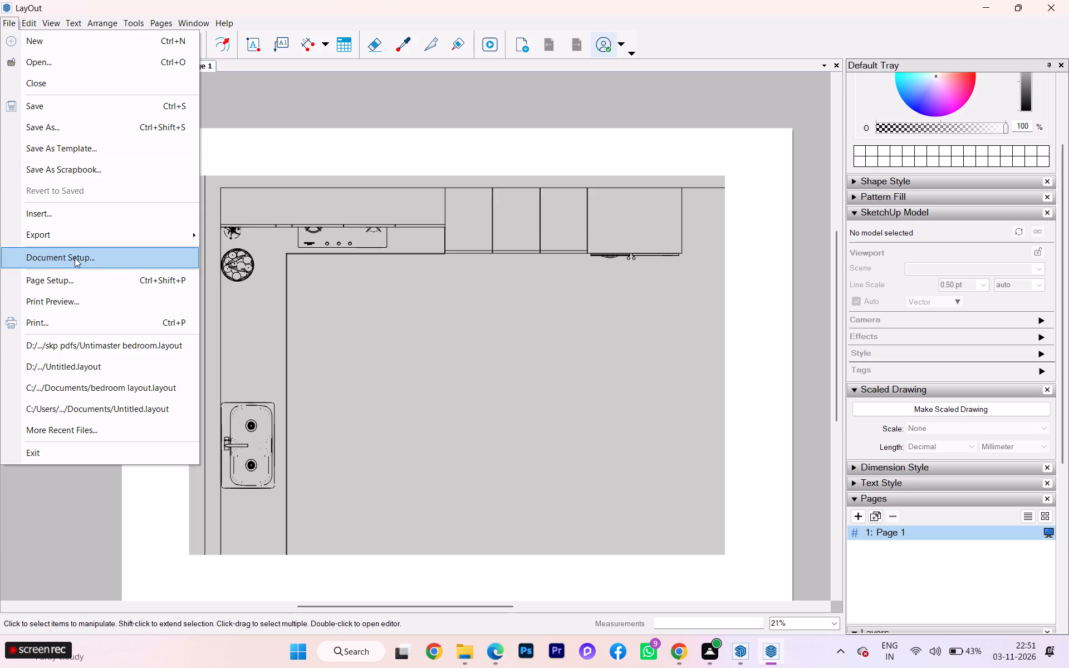
{"action": "left_click", "coordinate": [53, 46]}
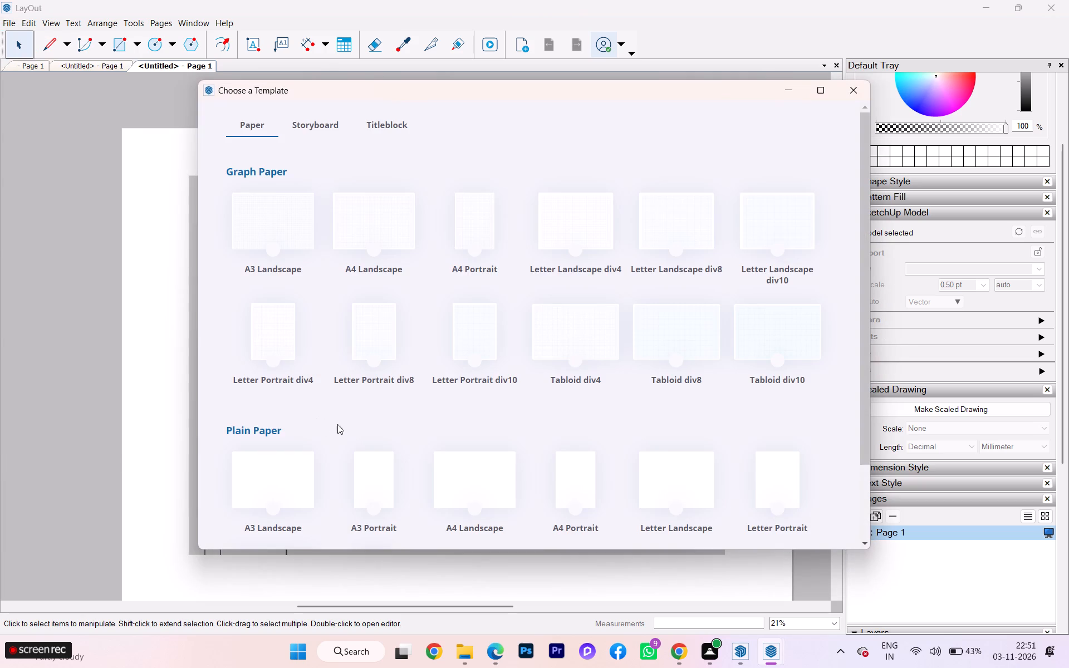
{"action": "scroll", "coordinate": [331, 453], "scroll_direction": "down", "scroll_amount": 1}
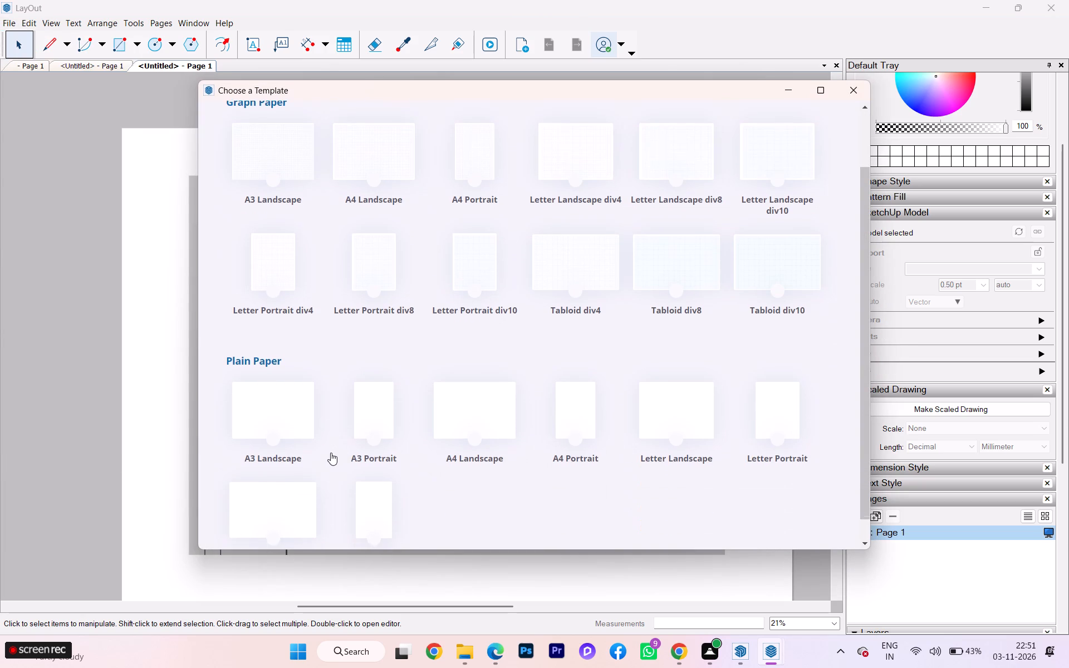
{"action": "scroll", "coordinate": [331, 453], "scroll_direction": "down", "scroll_amount": 2}
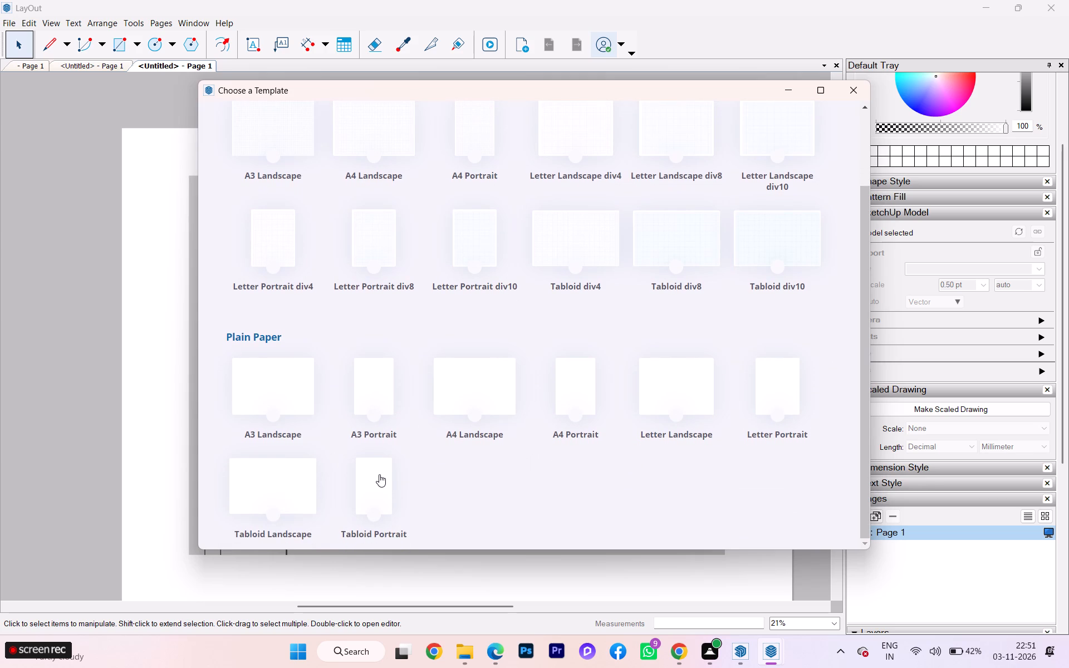
{"action": "left_click", "coordinate": [293, 482]}
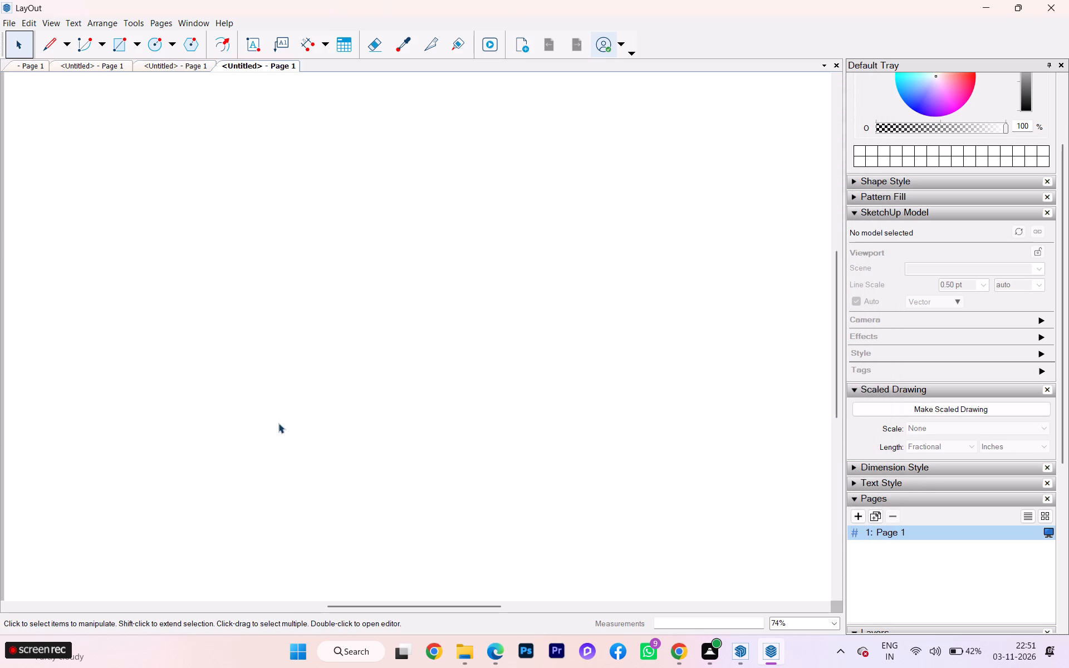
Check the paper settings and available paper sizes in the new document's setup.
{"action": "scroll", "coordinate": [326, 361], "scroll_direction": "down", "scroll_amount": 1}
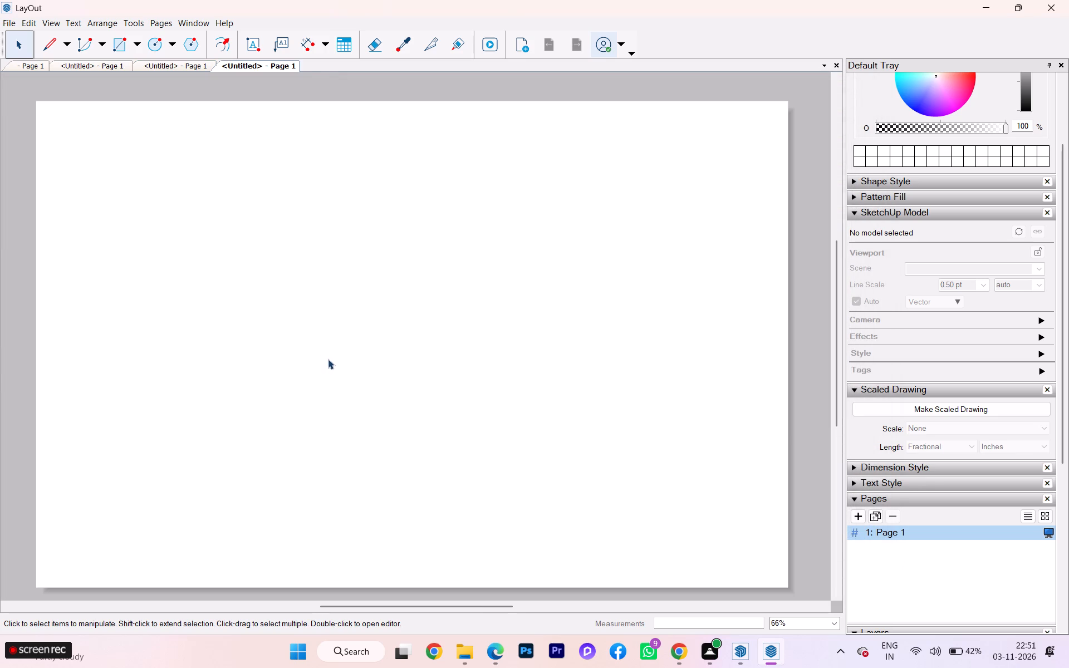
{"action": "left_click", "coordinate": [3, 17]}
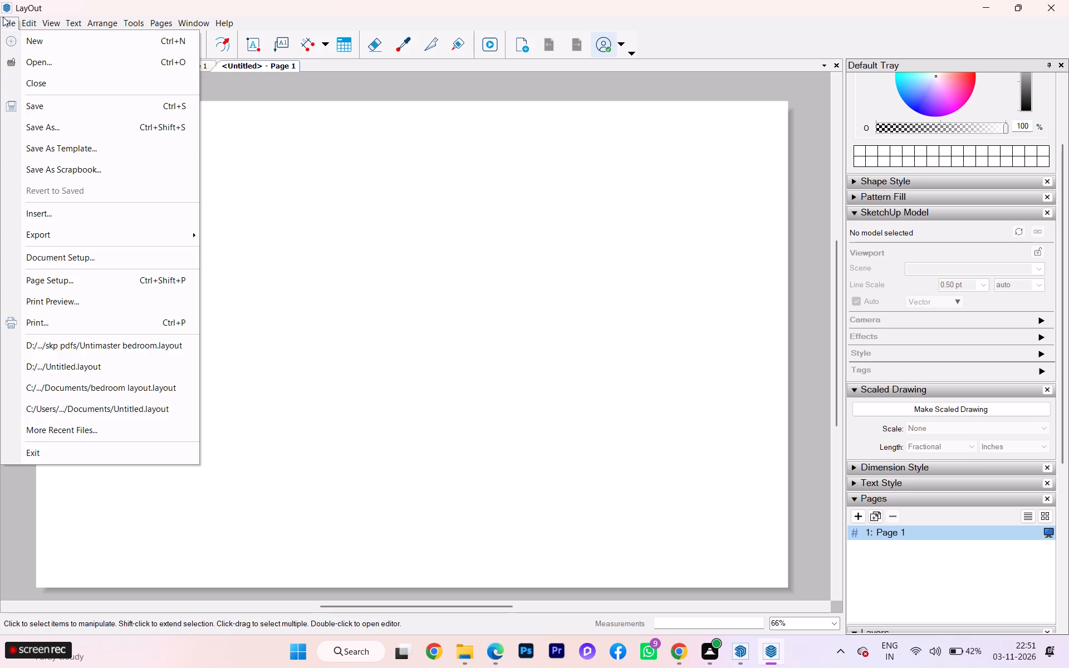
{"action": "left_click", "coordinate": [56, 259]}
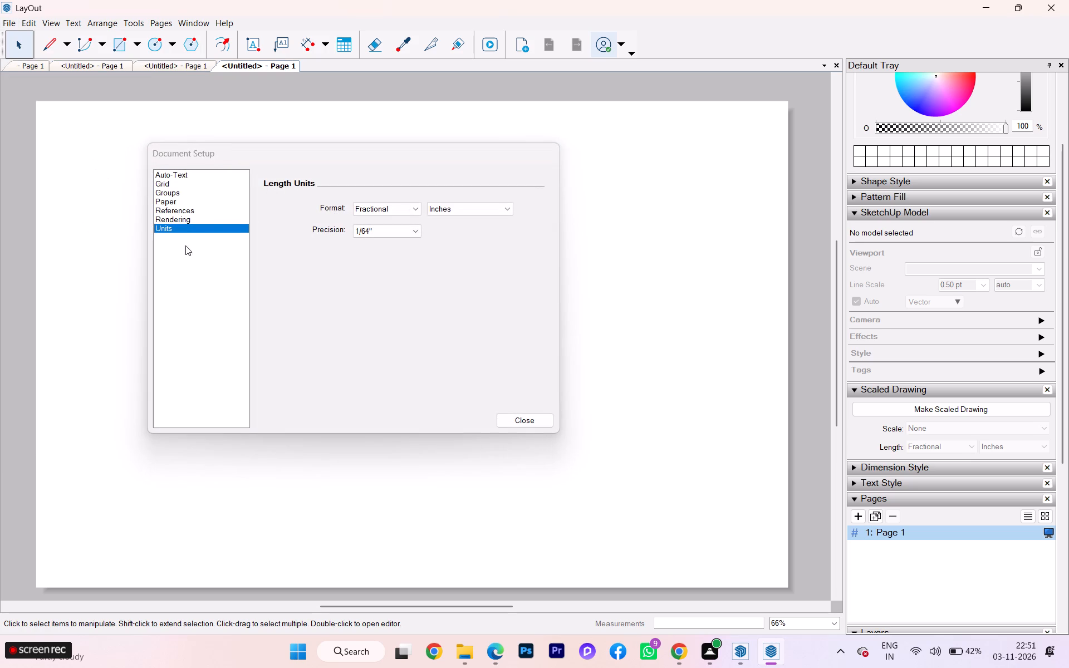
{"action": "left_click", "coordinate": [180, 200]}
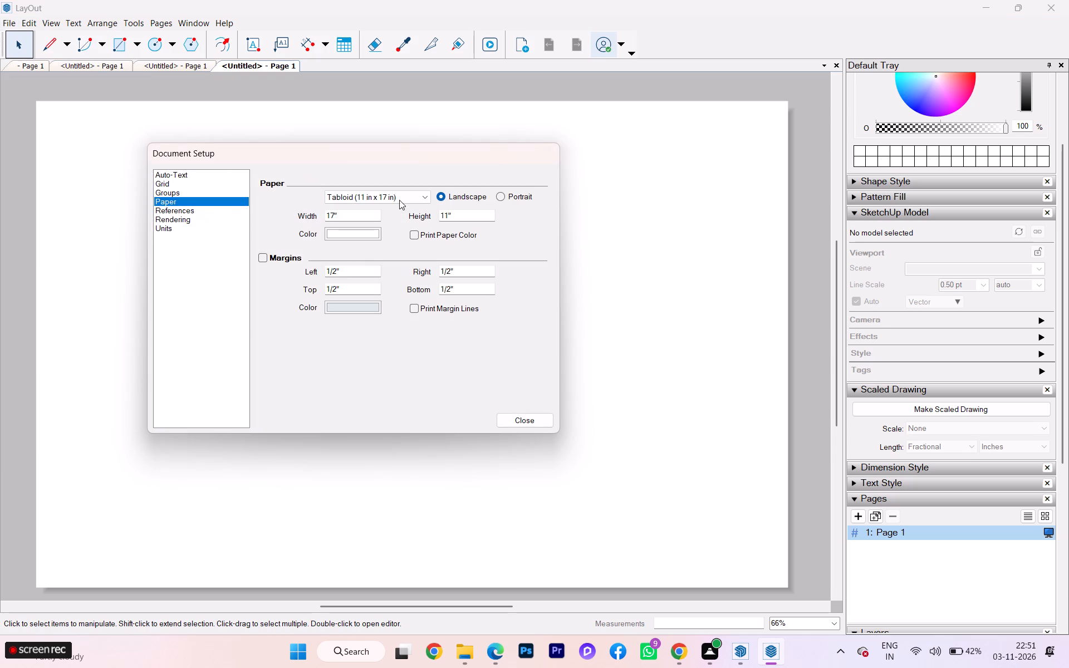
{"action": "left_click", "coordinate": [389, 195]}
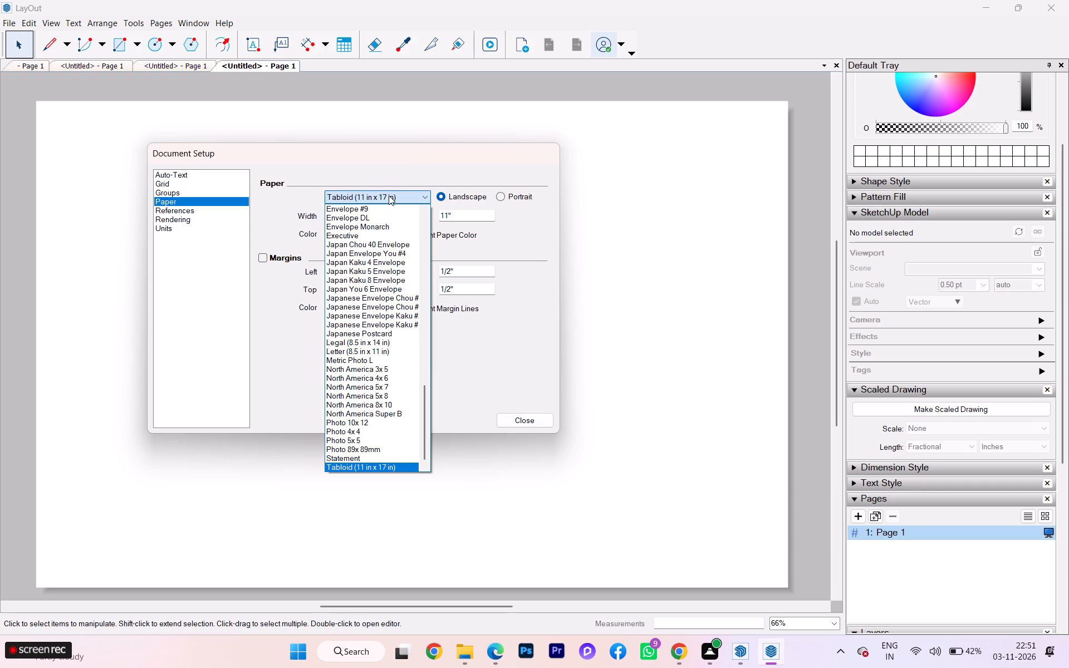
{"action": "left_click", "coordinate": [389, 195]}
{"action": "left_click", "coordinate": [524, 415]}
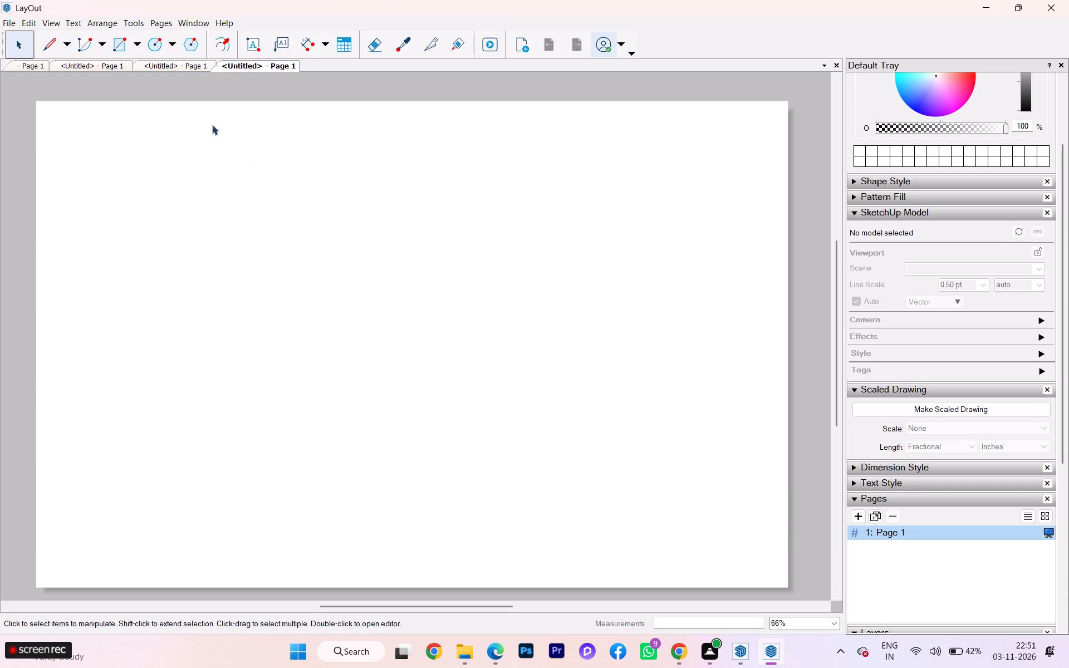
Insert 3d kitchen design 03.11.26 4.skp from the skp projectss folder onto Page 1 of the new Tabloid document.
{"action": "left_click", "coordinate": [15, 24]}
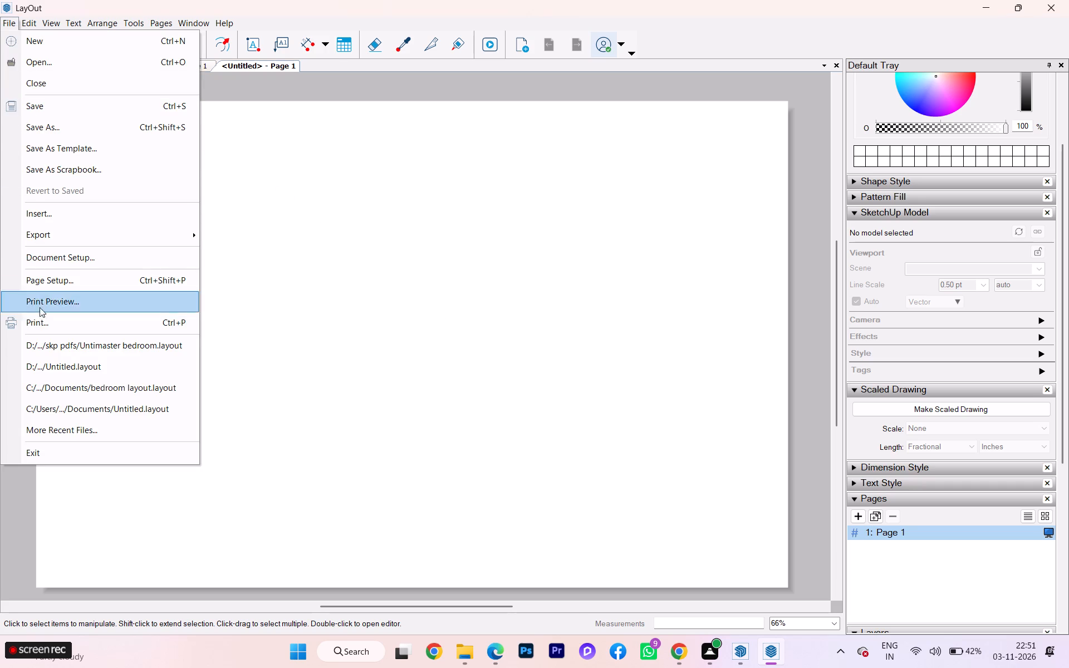
{"action": "left_click", "coordinate": [57, 207]}
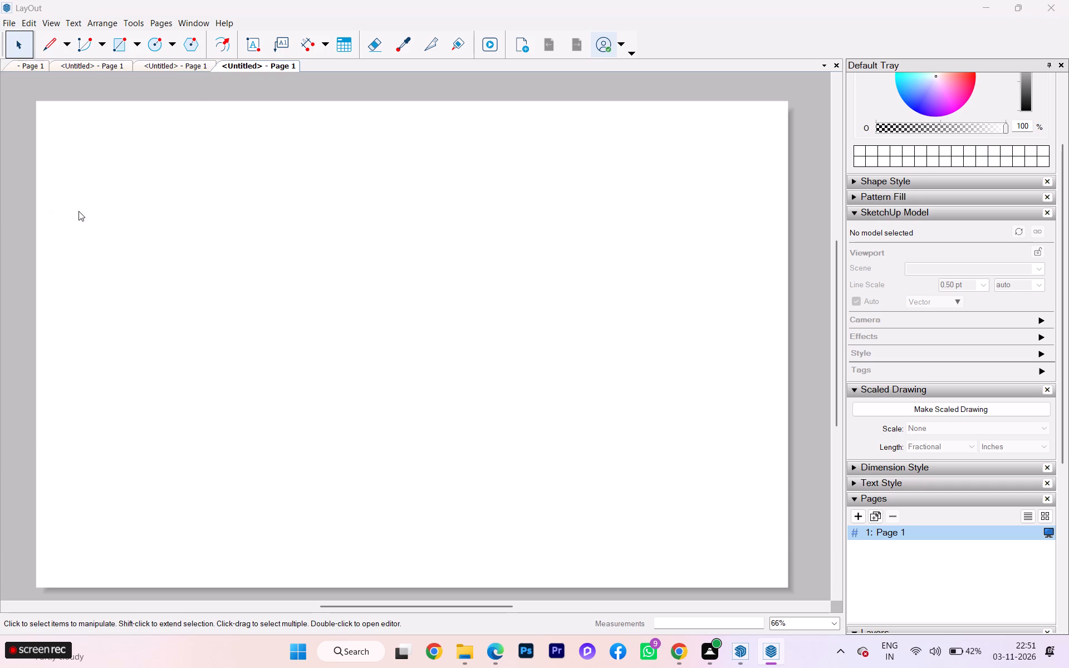
{"action": "scroll", "coordinate": [227, 235], "scroll_direction": "down", "scroll_amount": 1}
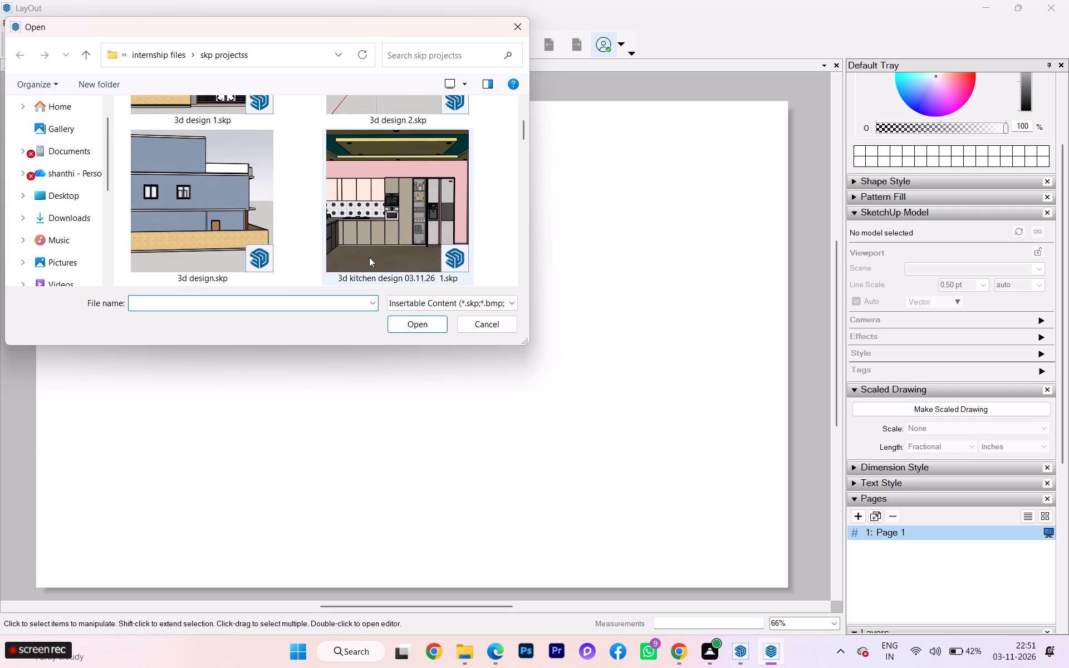
{"action": "scroll", "coordinate": [372, 257], "scroll_direction": "down", "scroll_amount": 3}
{"action": "scroll", "coordinate": [269, 232], "scroll_direction": "down", "scroll_amount": 1}
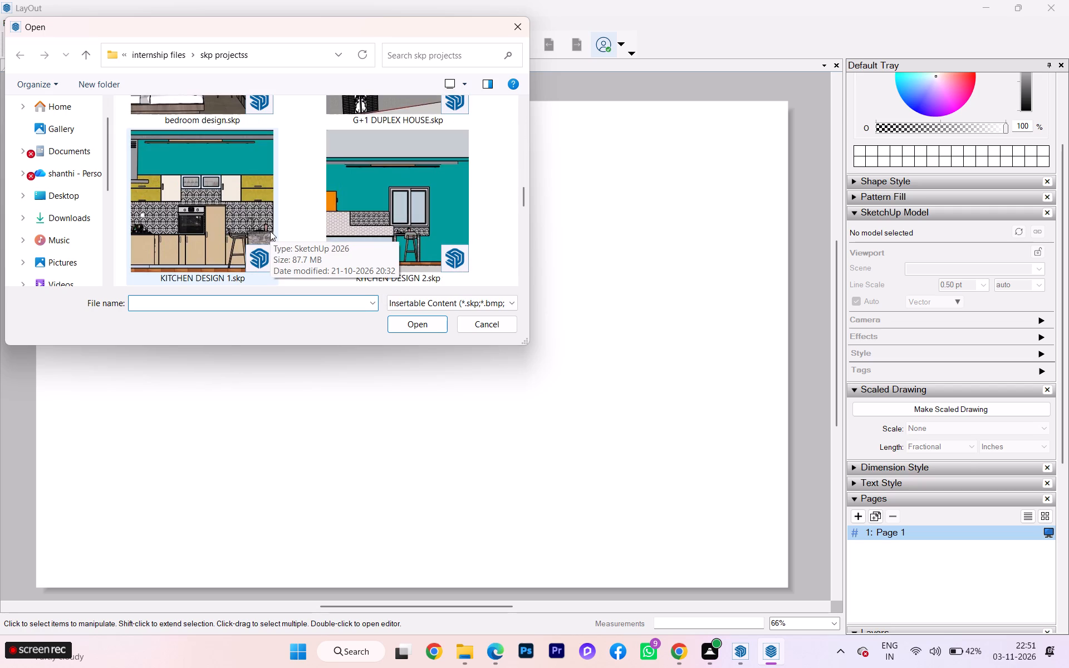
{"action": "scroll", "coordinate": [270, 231], "scroll_direction": "down", "scroll_amount": 1}
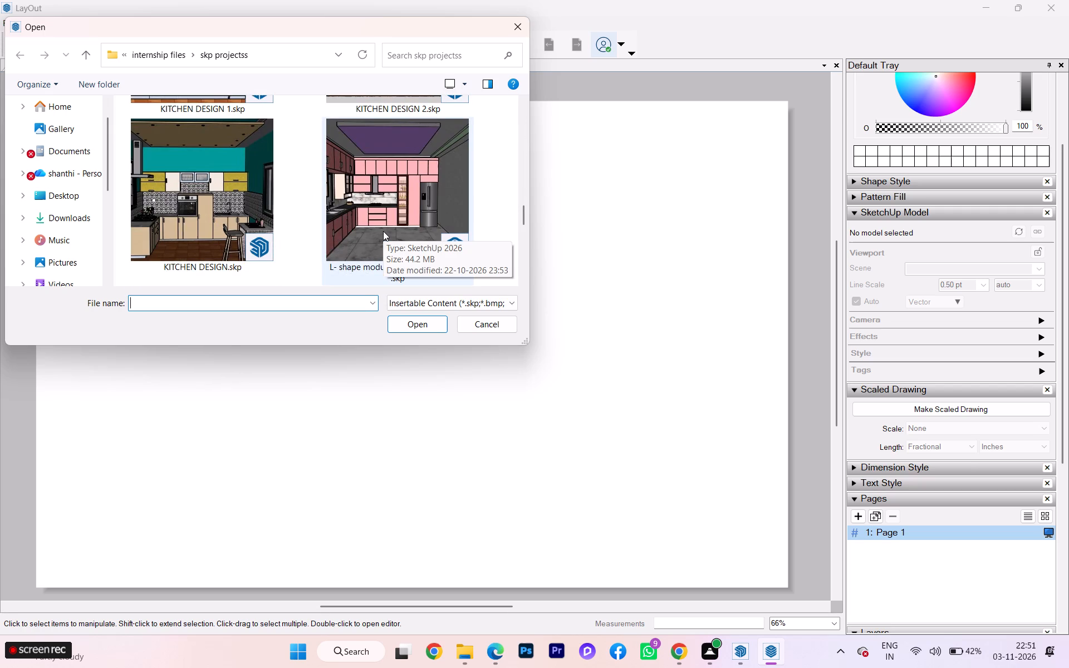
{"action": "scroll", "coordinate": [383, 230], "scroll_direction": "down", "scroll_amount": 3}
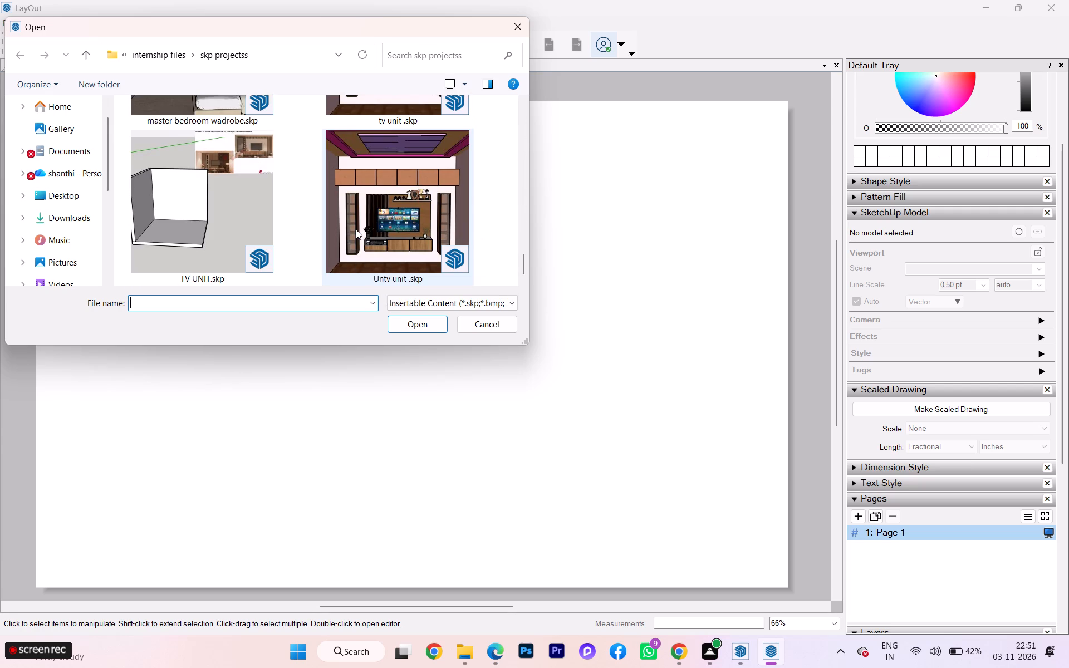
{"action": "scroll", "coordinate": [356, 228], "scroll_direction": "down", "scroll_amount": 1}
{"action": "scroll", "coordinate": [357, 223], "scroll_direction": "up", "scroll_amount": 7}
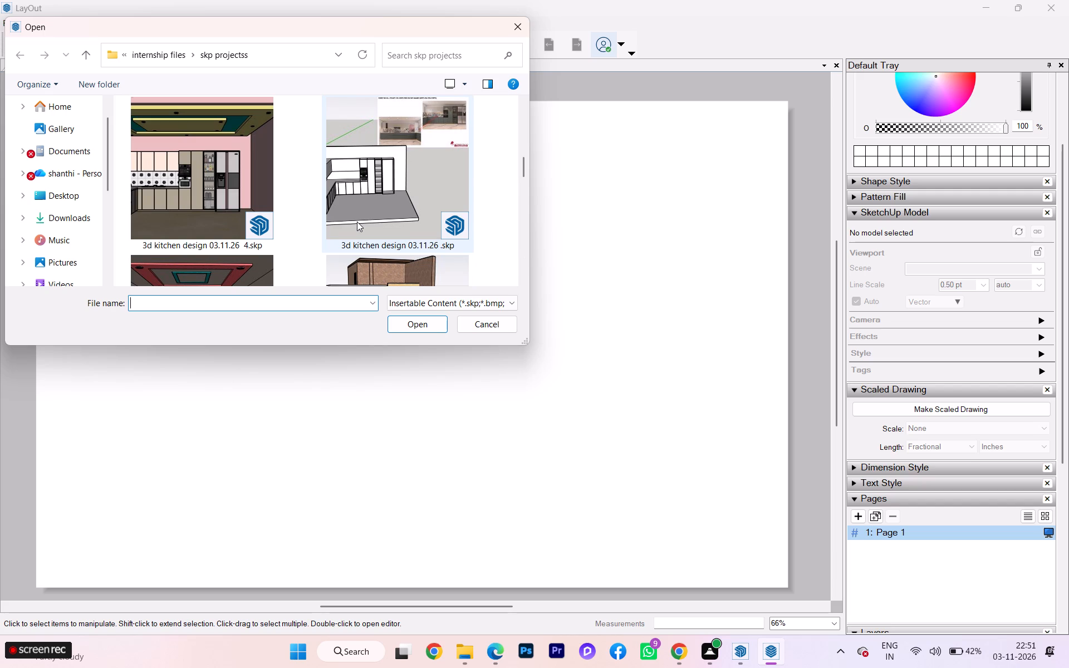
{"action": "scroll", "coordinate": [357, 222], "scroll_direction": "up", "scroll_amount": 1}
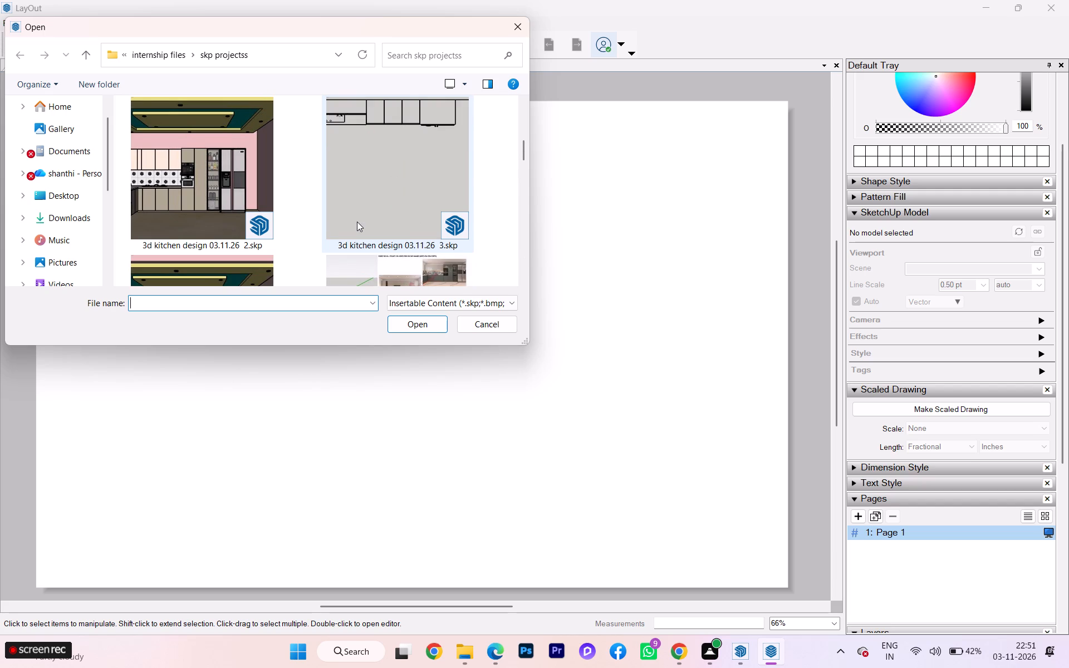
{"action": "scroll", "coordinate": [234, 248], "scroll_direction": "down", "scroll_amount": 1}
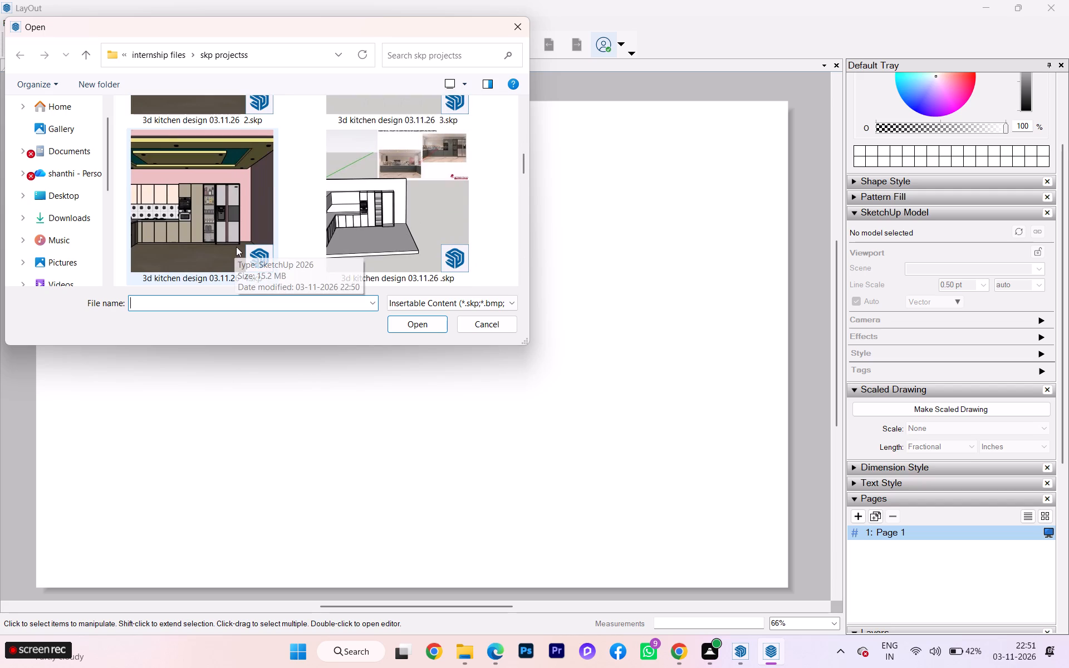
{"action": "left_click", "coordinate": [193, 225]}
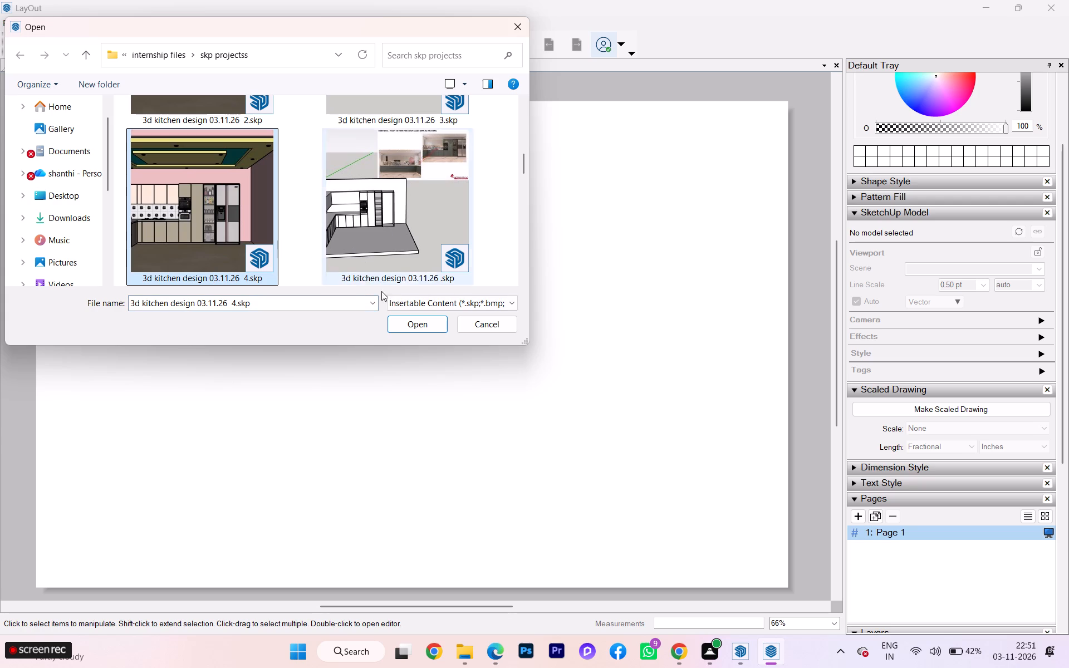
{"action": "left_click", "coordinate": [404, 322]}
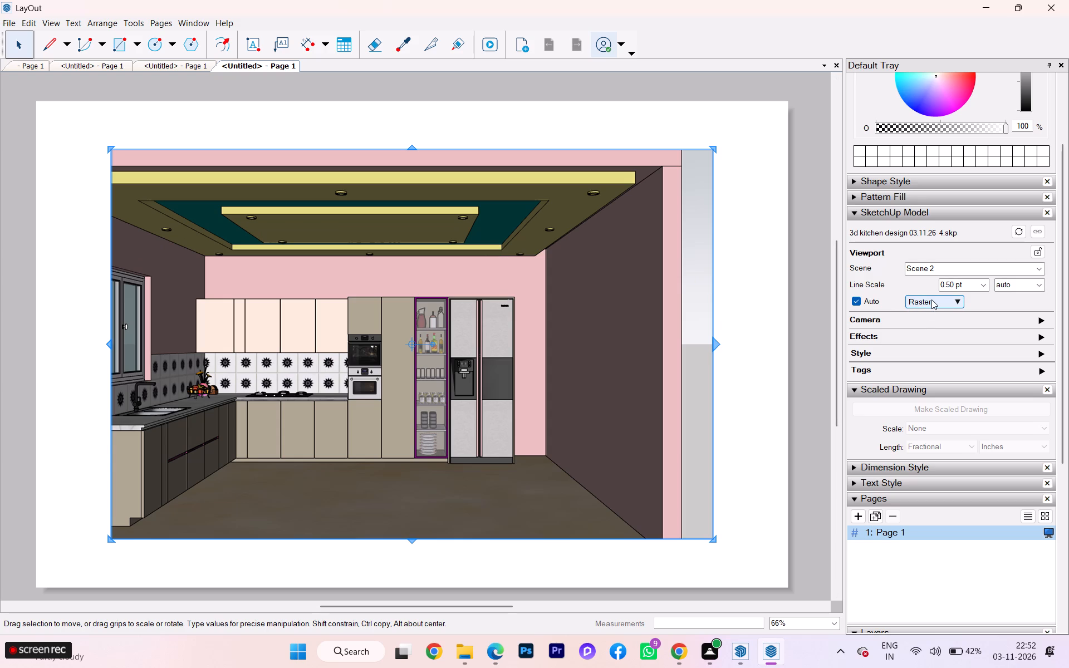
Scale the Scene 2 kitchen viewport down from its lower-right corner and move it toward the page's upper-left corner.
{"action": "left_click_drag", "start_coordinate": [716, 542], "coordinate": [686, 510]}
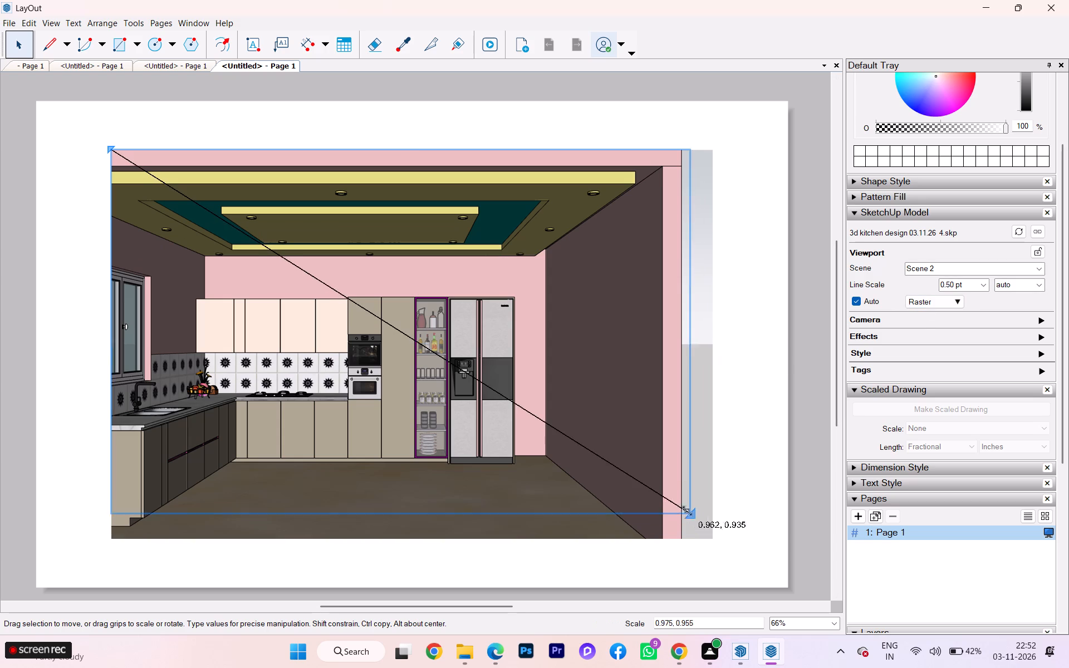
{"action": "left_click_drag", "start_coordinate": [686, 510], "coordinate": [590, 443]}
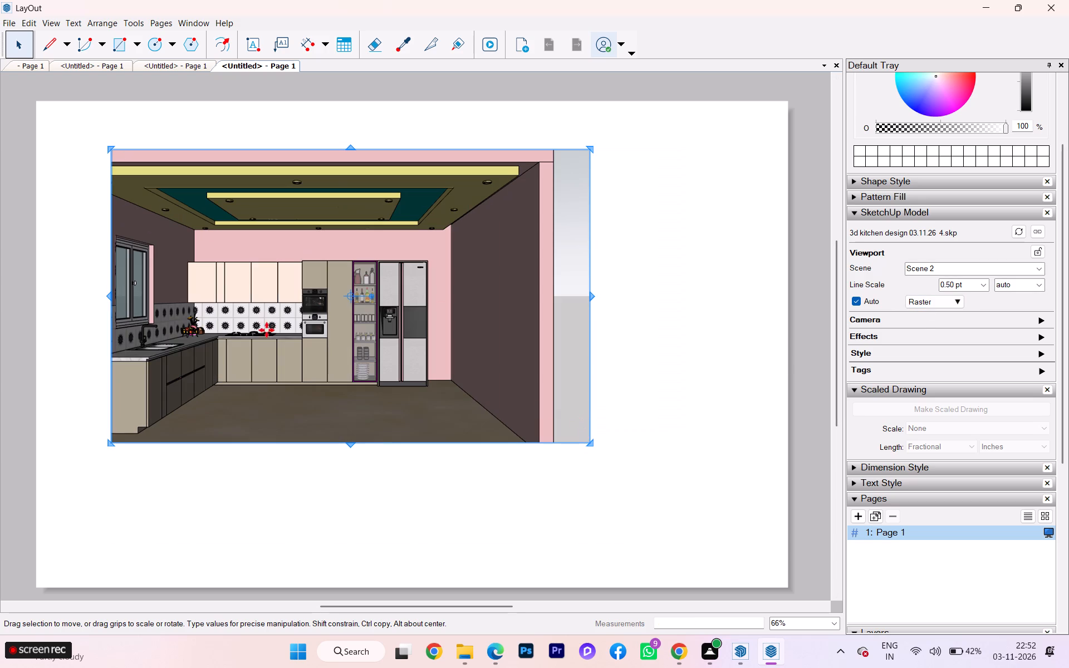
{"action": "left_click_drag", "start_coordinate": [337, 291], "coordinate": [359, 291]}
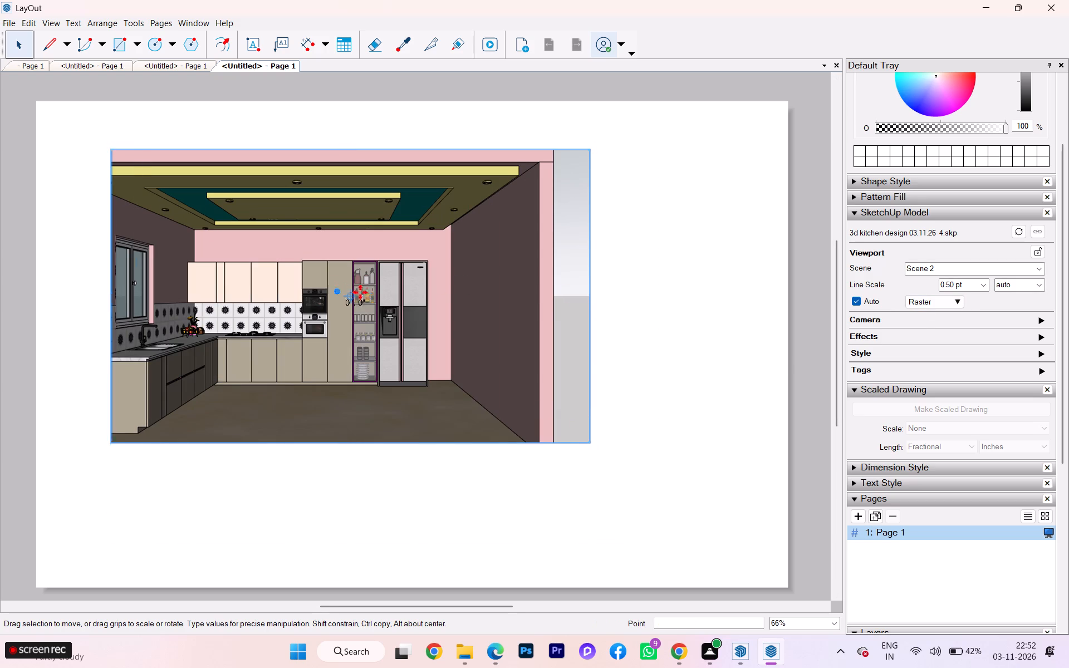
{"action": "left_click_drag", "start_coordinate": [359, 291], "coordinate": [288, 266]}
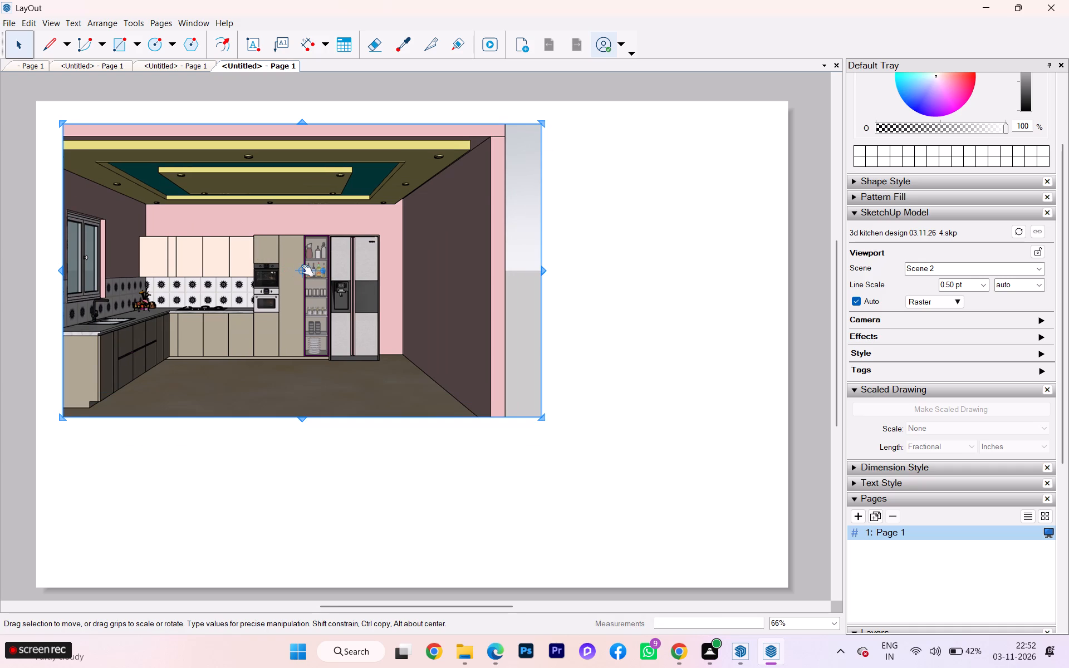
Shift the kitchen viewport horizontally until its left edge sits just inside the page's left edge.
{"action": "left_click_drag", "start_coordinate": [306, 269], "coordinate": [313, 271]}
{"action": "left_click_drag", "start_coordinate": [303, 270], "coordinate": [306, 270]}
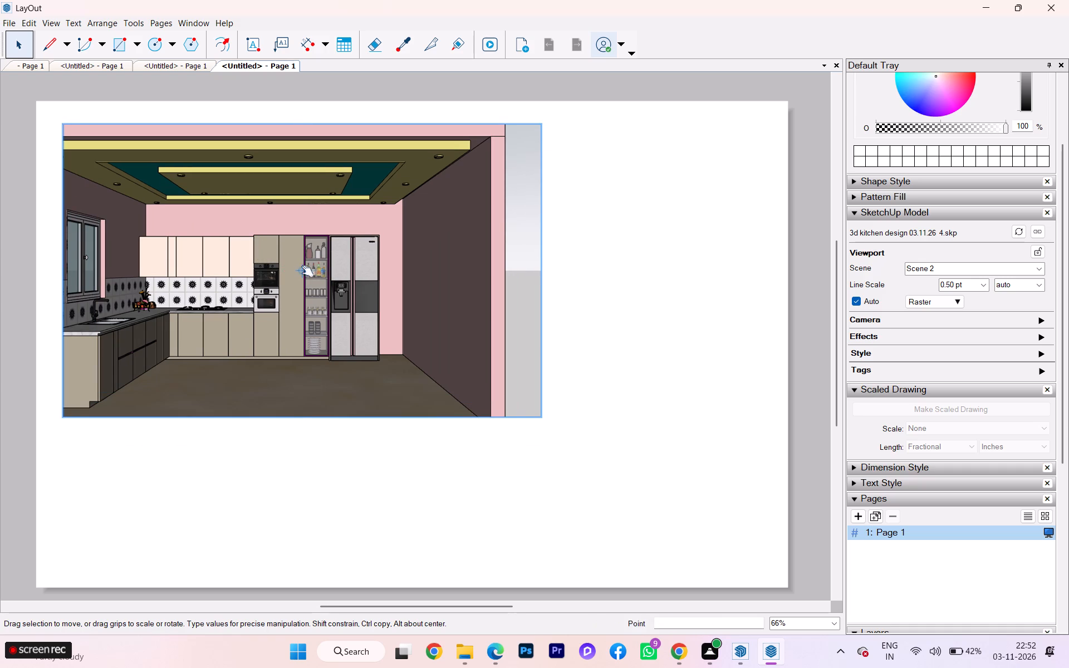
{"action": "left_click_drag", "start_coordinate": [306, 270], "coordinate": [317, 271]}
{"action": "left_click_drag", "start_coordinate": [302, 273], "coordinate": [322, 271]}
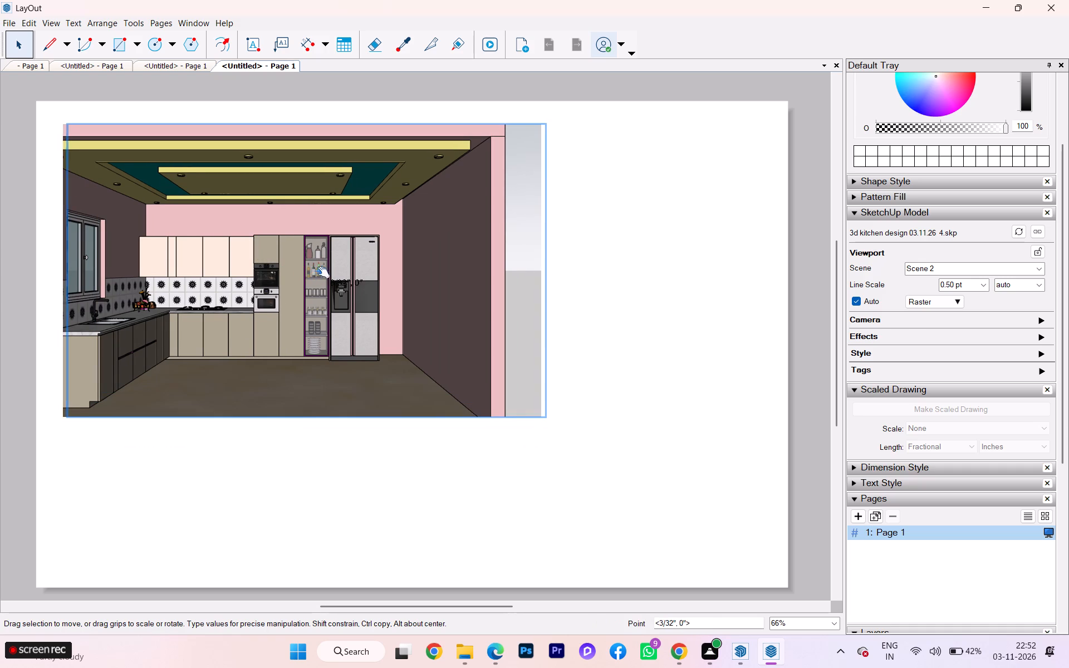
{"action": "left_click_drag", "start_coordinate": [312, 271], "coordinate": [330, 270]}
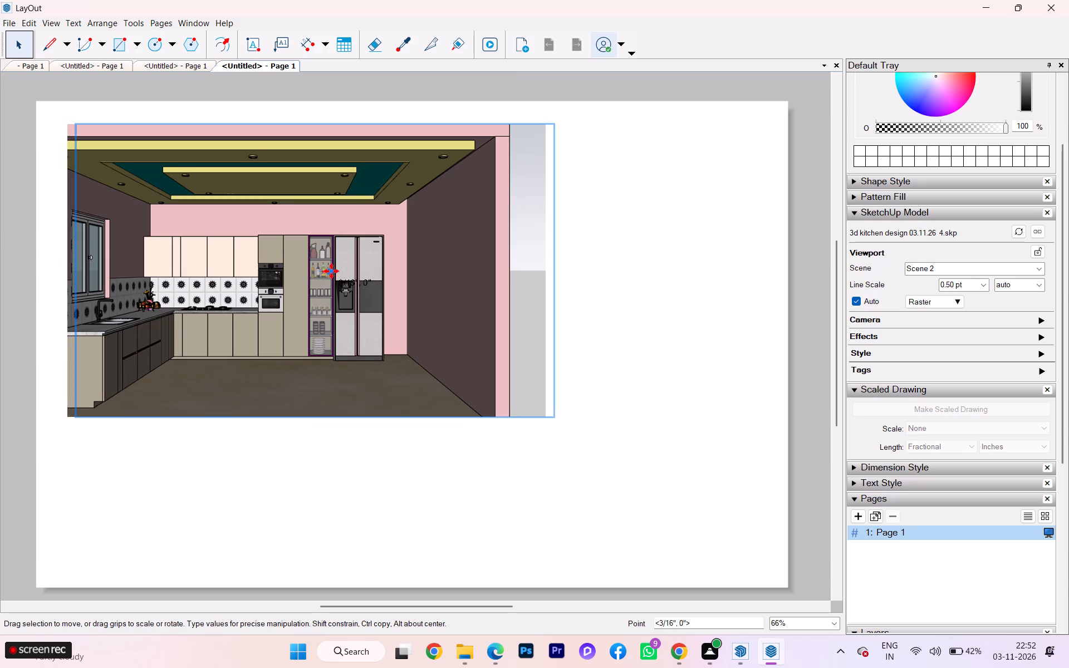
{"action": "left_click_drag", "start_coordinate": [330, 270], "coordinate": [300, 267]}
{"action": "left_click_drag", "start_coordinate": [309, 266], "coordinate": [319, 266]}
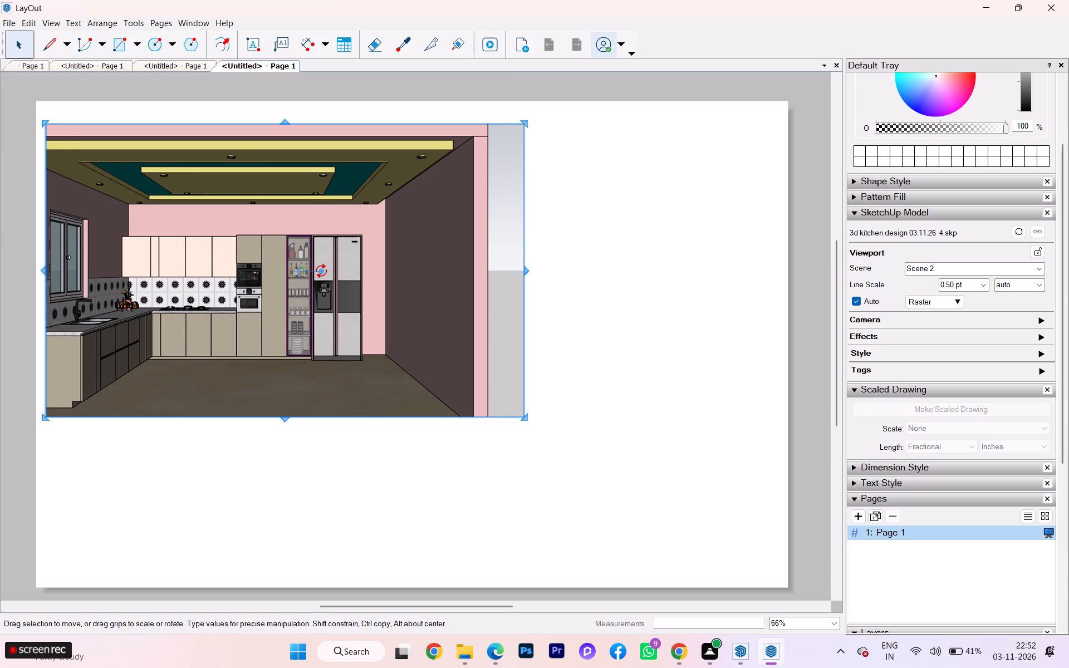
{"action": "left_click_drag", "start_coordinate": [320, 269], "coordinate": [328, 269]}
{"action": "left_click", "coordinate": [522, 268]}
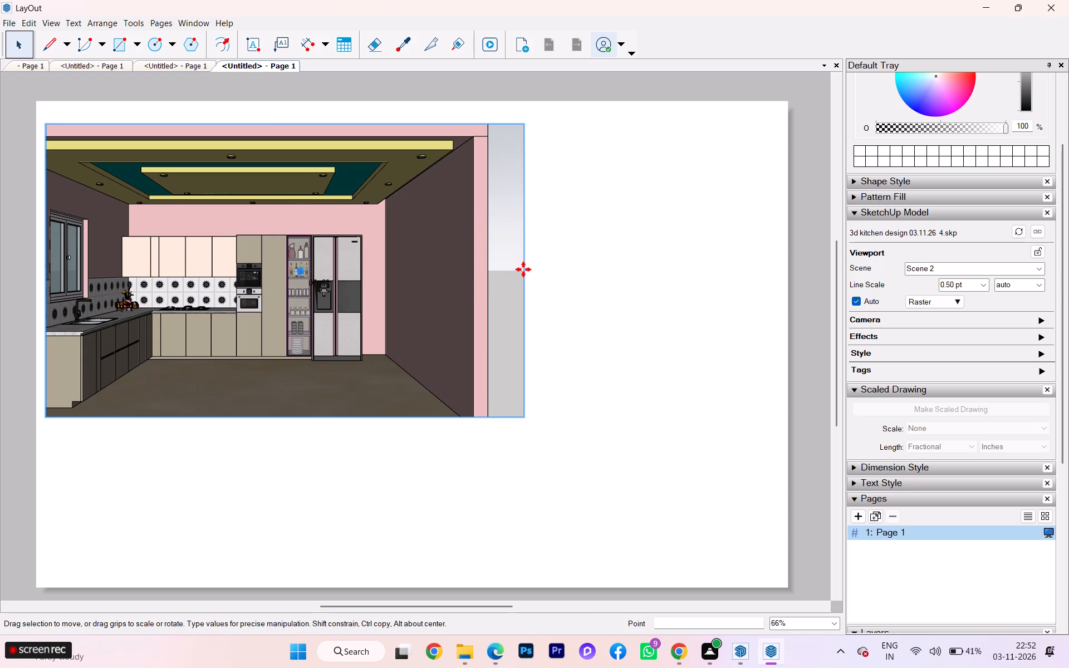
{"action": "left_click_drag", "start_coordinate": [522, 268], "coordinate": [512, 269]}
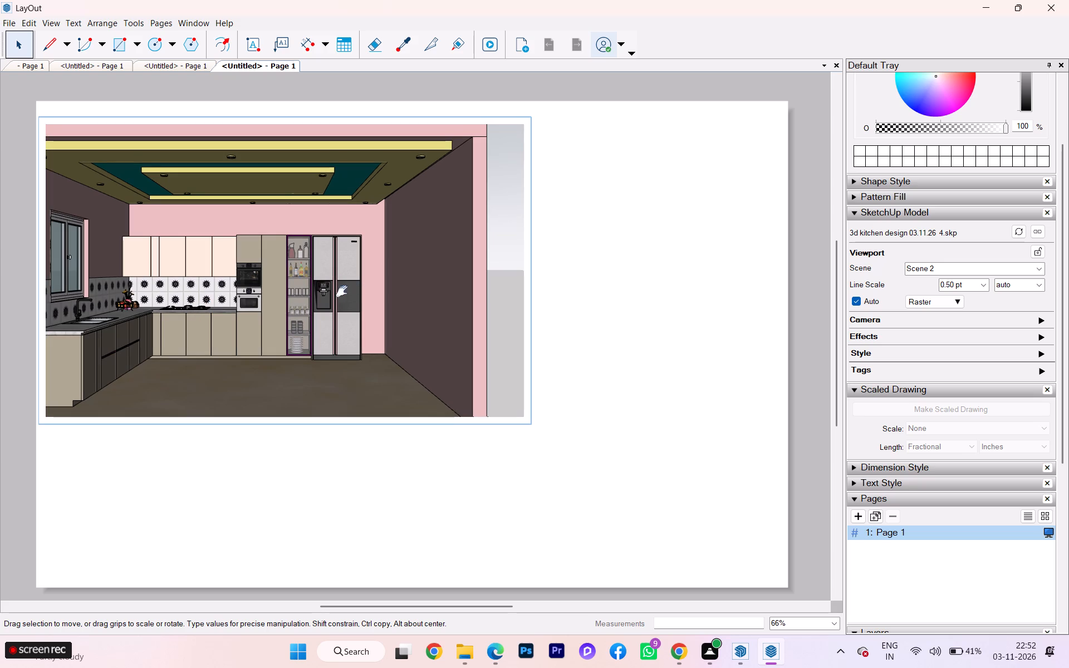
Pan the 3D view inside the kitchen viewport so the left wall and window show and the empty background disappears.
{"action": "left_click_drag", "start_coordinate": [320, 293], "coordinate": [342, 293]}
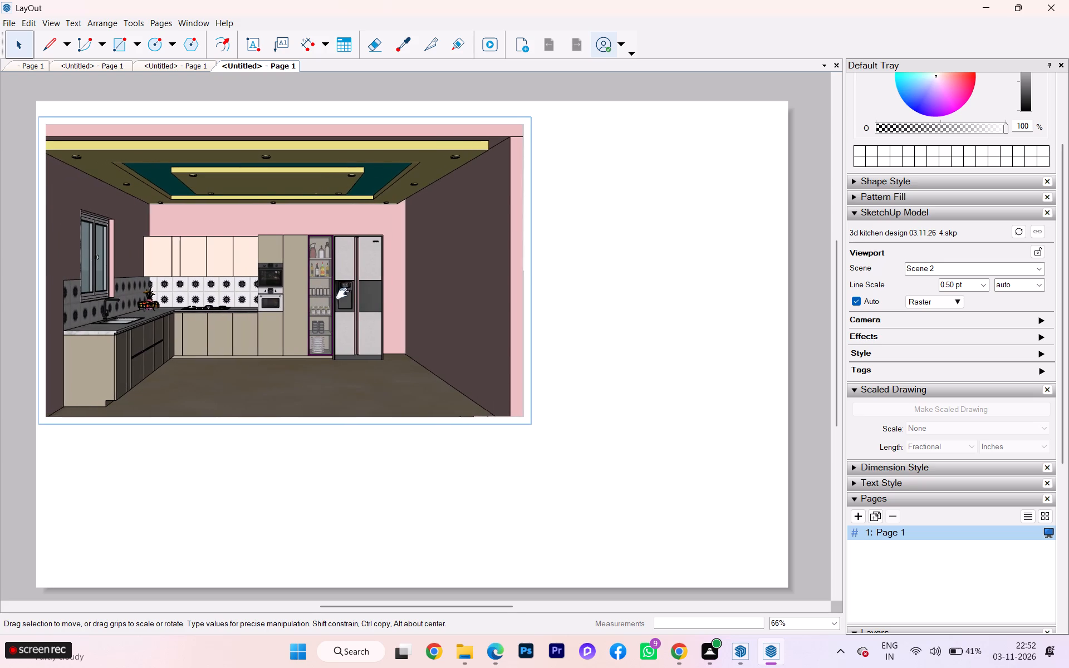
{"action": "left_click_drag", "start_coordinate": [342, 293], "coordinate": [346, 293]}
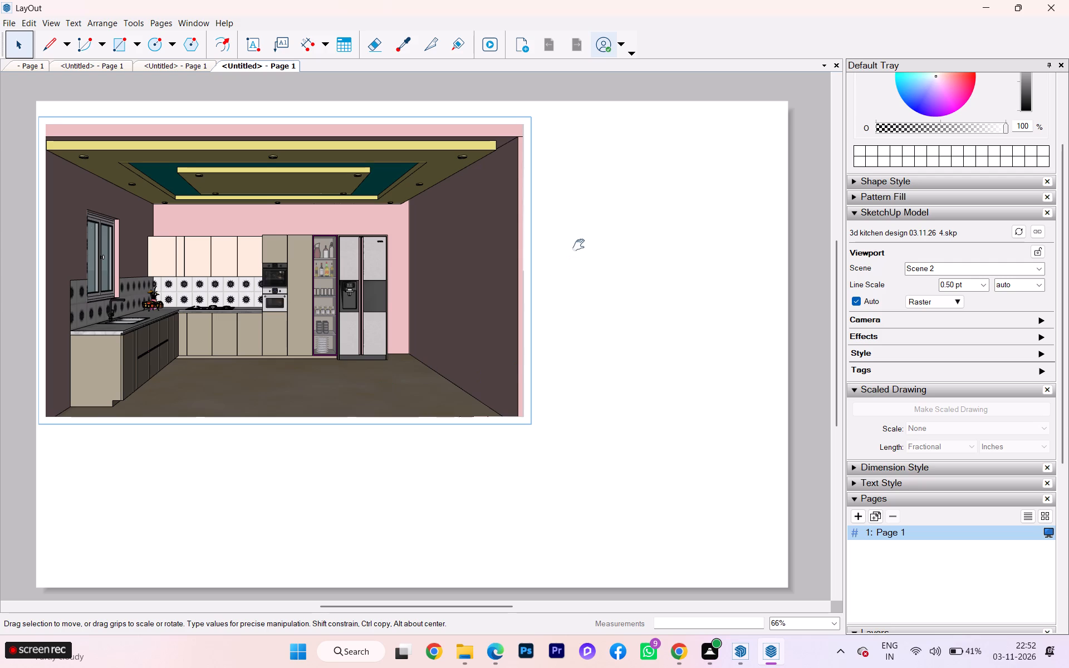
{"action": "left_click", "coordinate": [532, 242]}
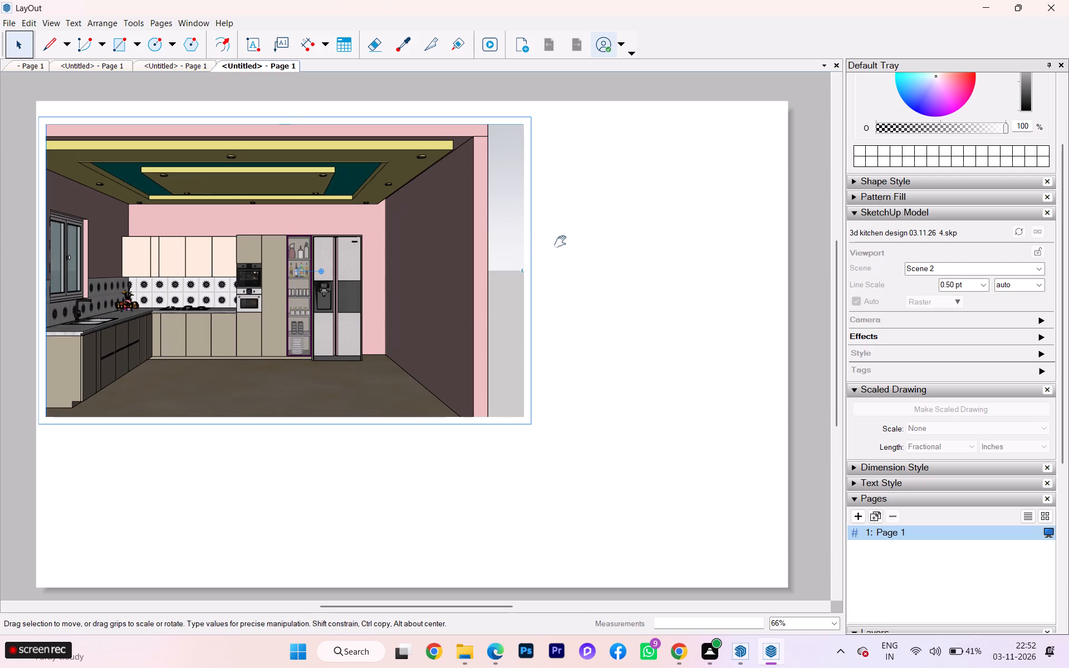
{"action": "left_click_drag", "start_coordinate": [367, 277], "coordinate": [374, 277]}
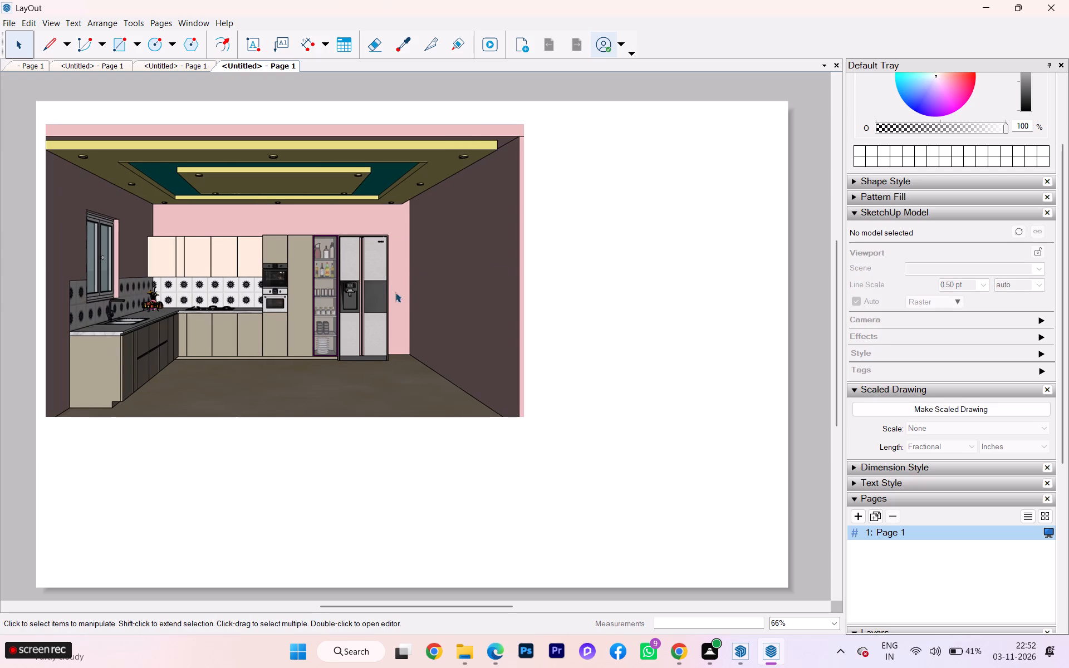
{"action": "left_click_drag", "start_coordinate": [299, 354], "coordinate": [308, 351]}
{"action": "left_click", "coordinate": [363, 375]}
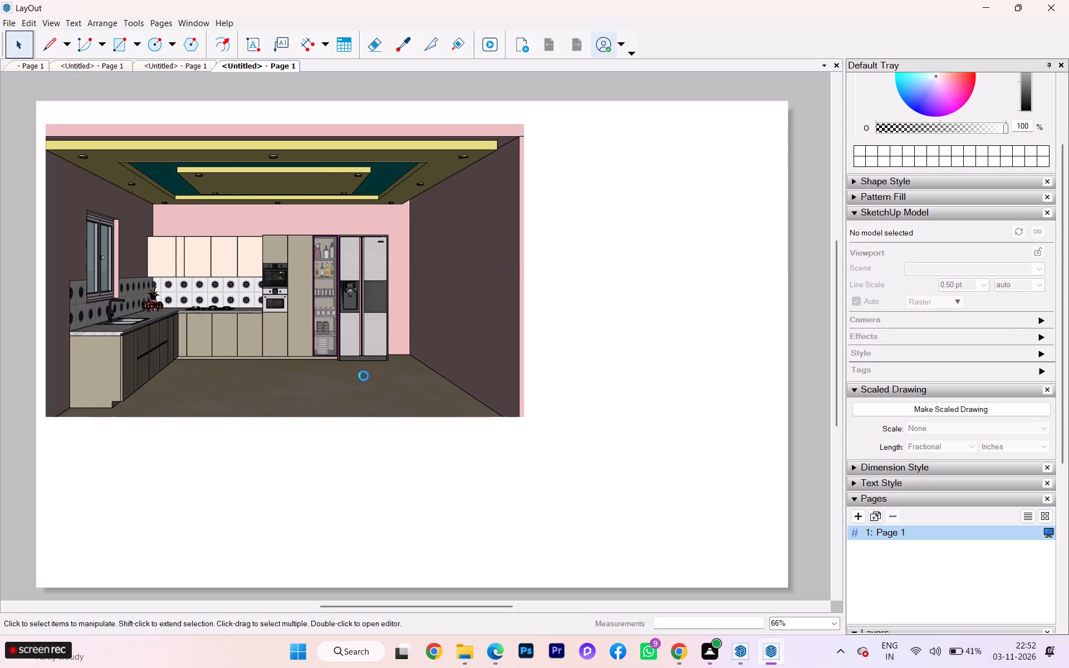
{"action": "middle_click", "coordinate": [358, 378]}
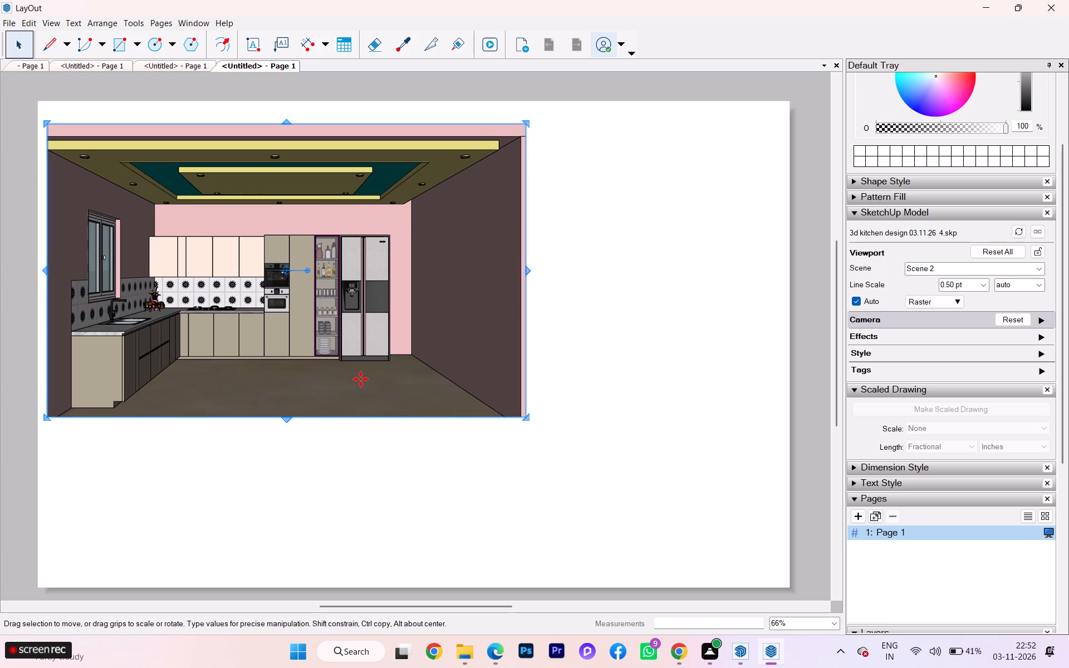
{"action": "left_click", "coordinate": [590, 309]}
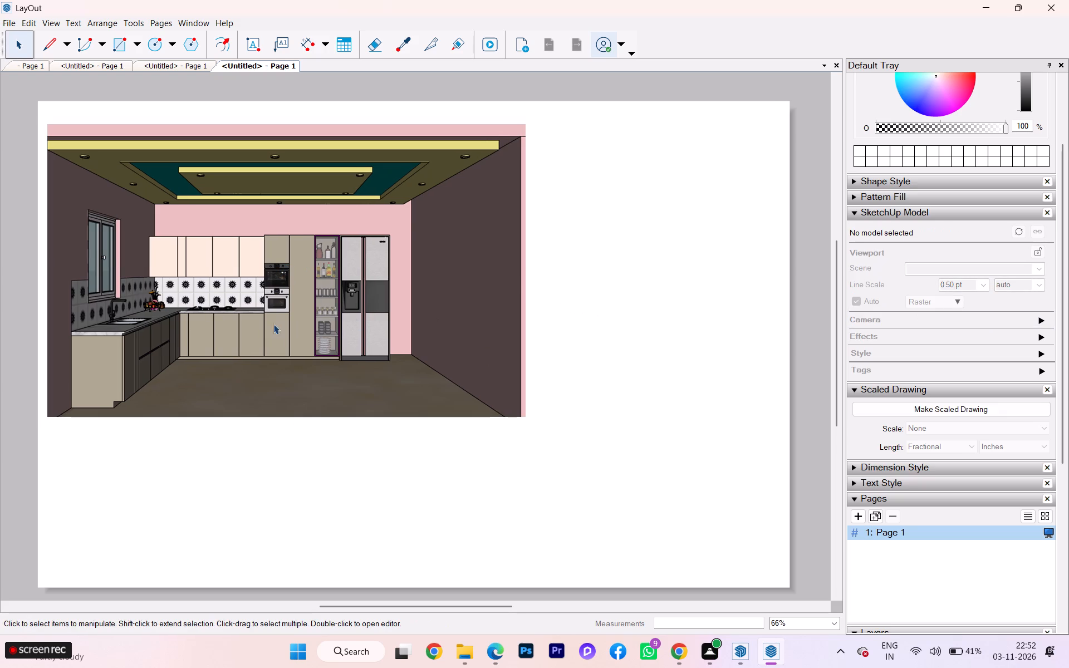
Shrink the kitchen viewport further, move it up near the page's top edge, and trim its right side slightly.
{"action": "left_click", "coordinate": [278, 327]}
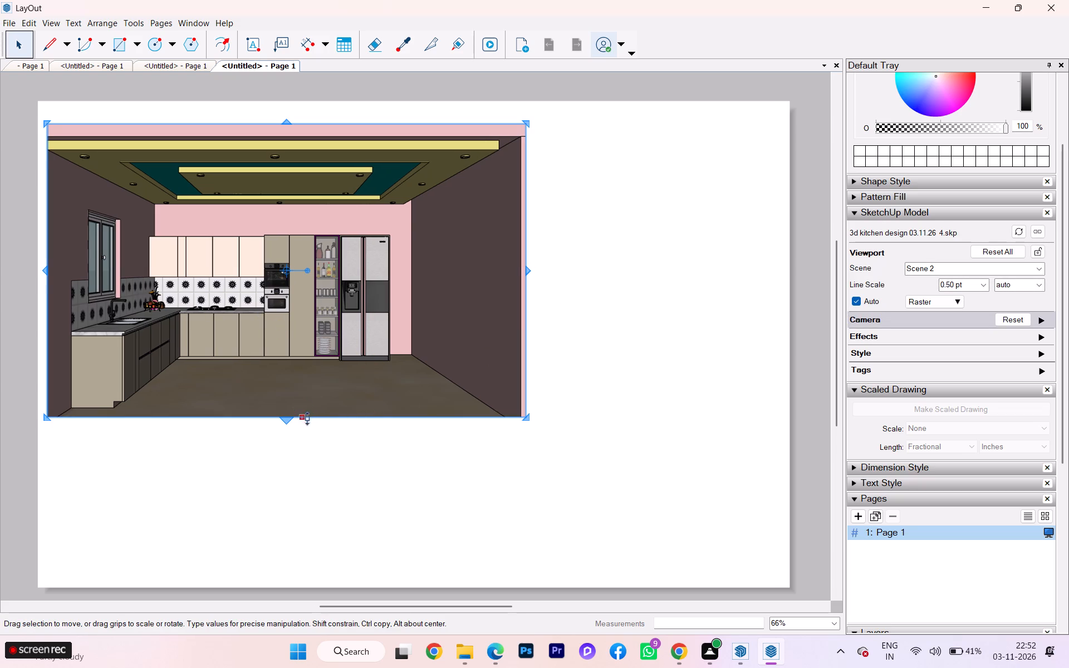
{"action": "left_click_drag", "start_coordinate": [527, 421], "coordinate": [482, 379]}
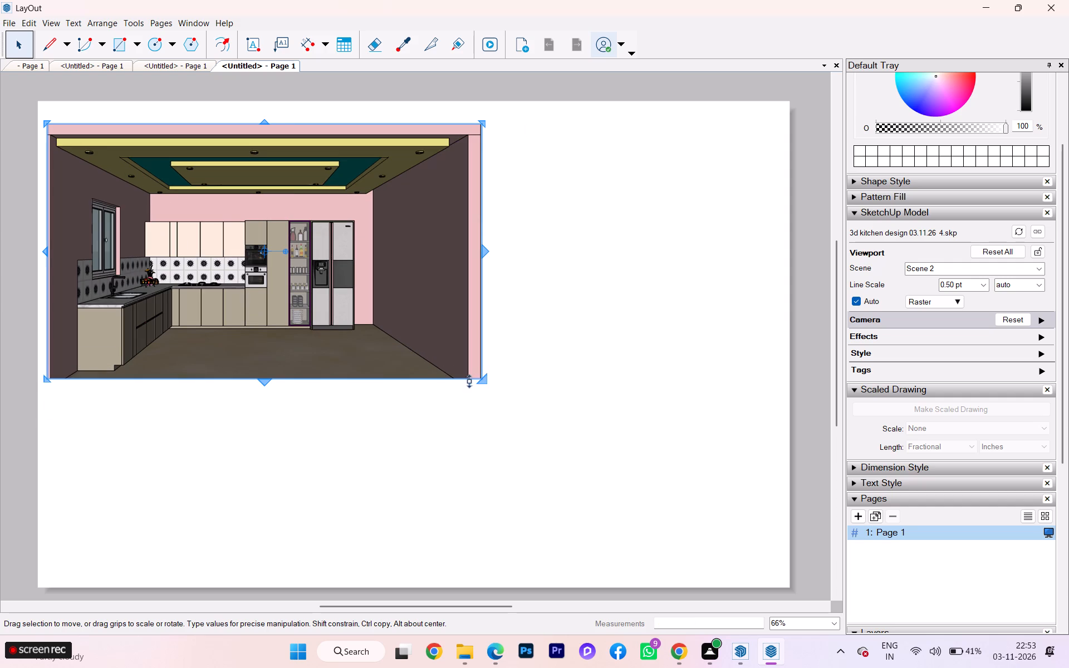
{"action": "left_click_drag", "start_coordinate": [453, 380], "coordinate": [452, 375]}
{"action": "left_click_drag", "start_coordinate": [481, 377], "coordinate": [466, 361]}
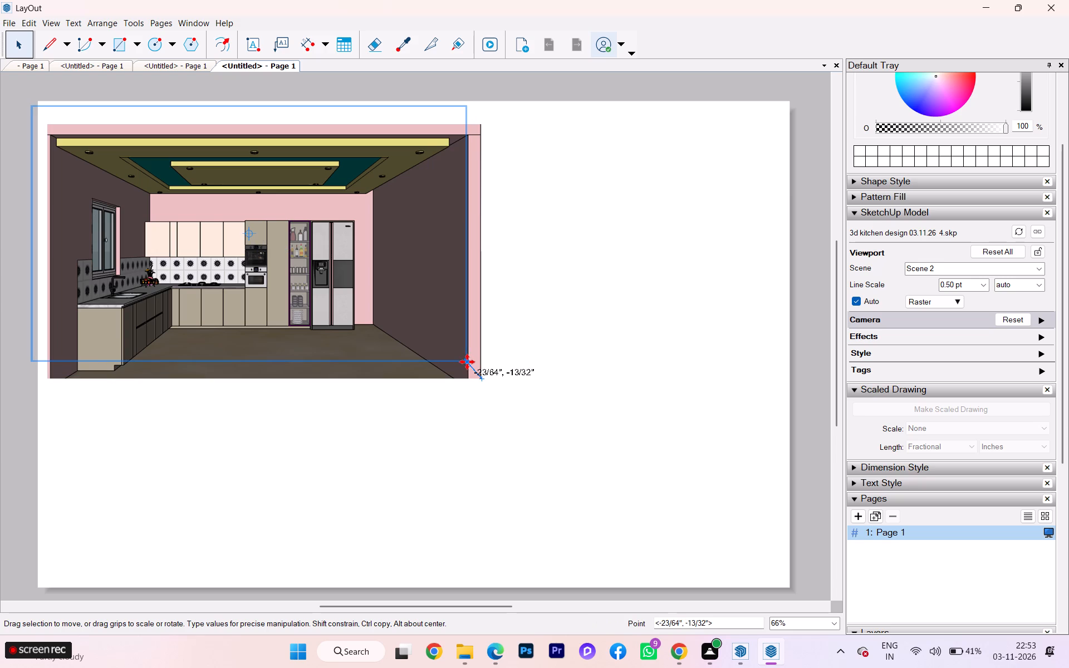
{"action": "left_click_drag", "start_coordinate": [466, 361], "coordinate": [482, 365]}
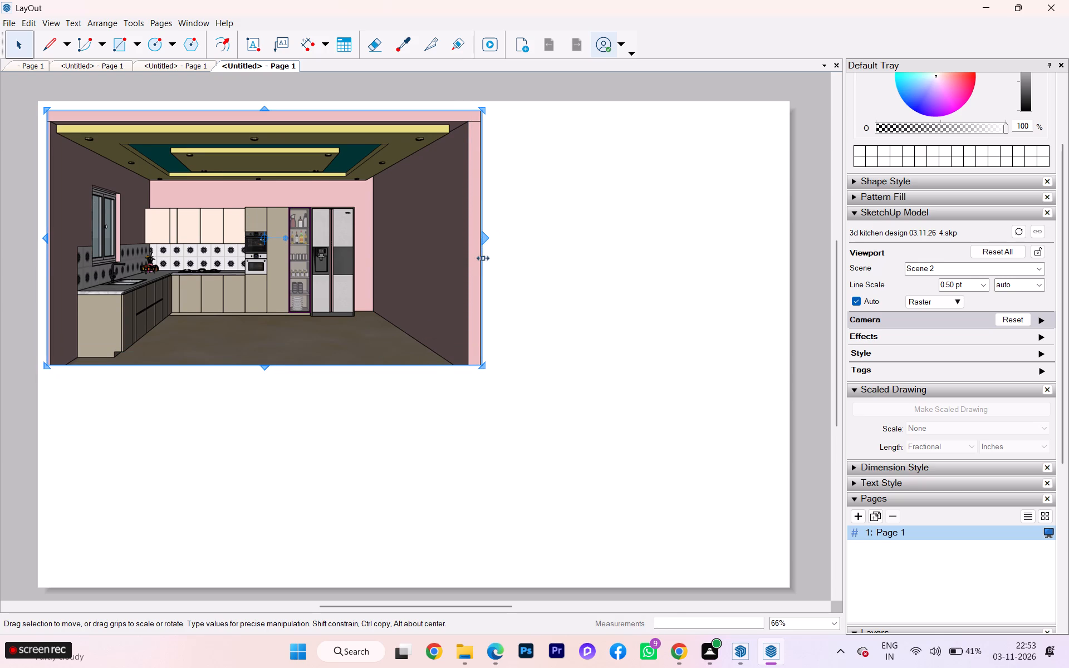
{"action": "left_click_drag", "start_coordinate": [482, 257], "coordinate": [468, 258]}
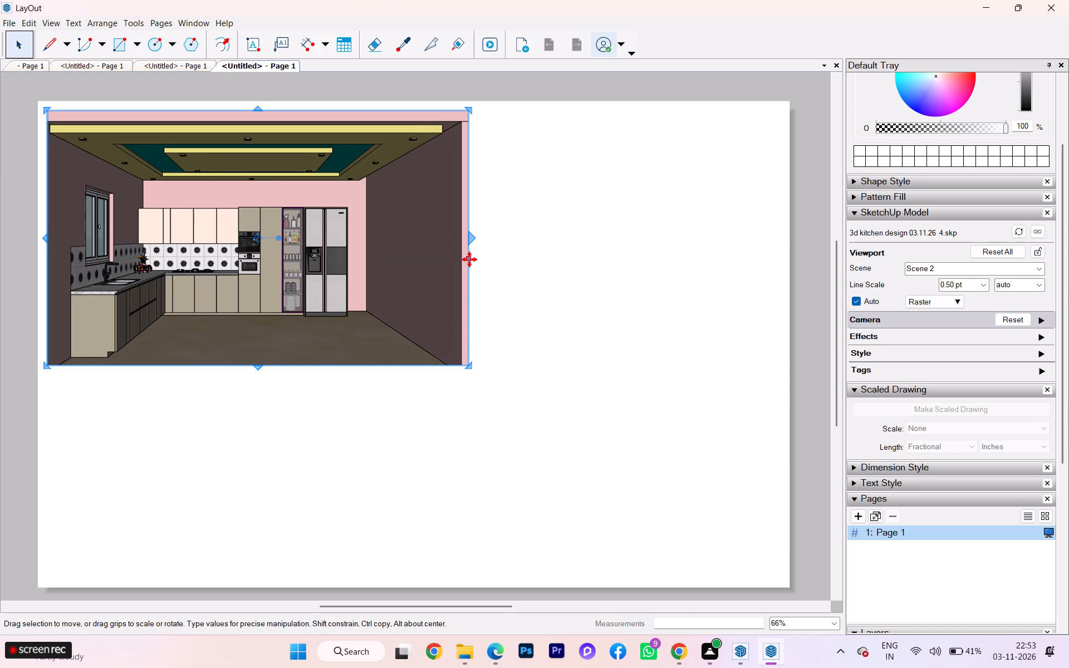
{"action": "left_click", "coordinate": [548, 283]}
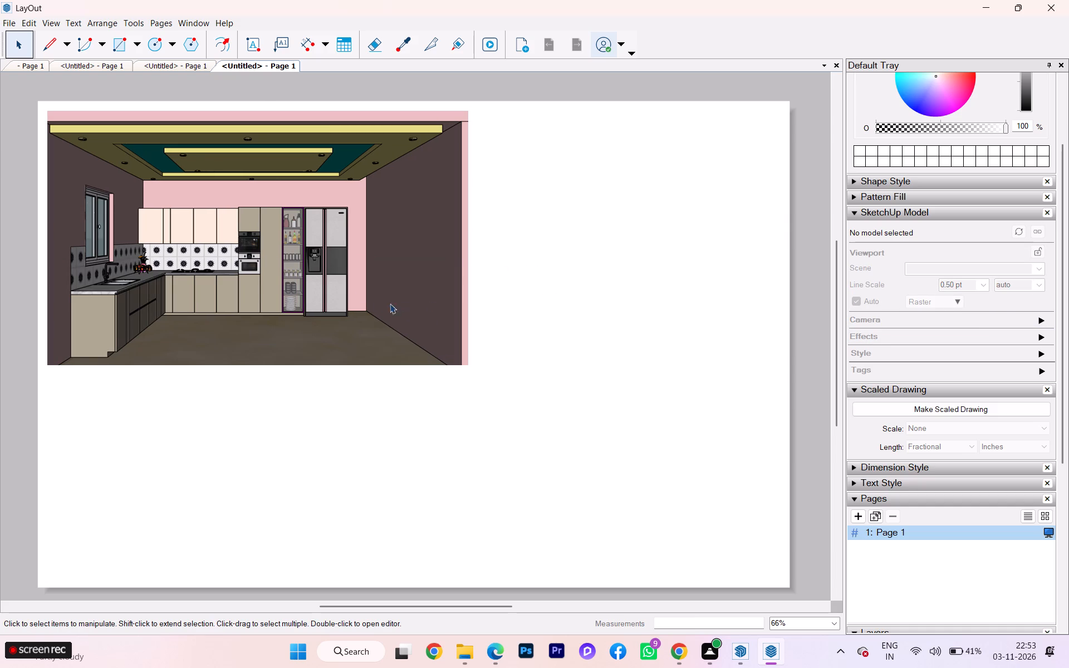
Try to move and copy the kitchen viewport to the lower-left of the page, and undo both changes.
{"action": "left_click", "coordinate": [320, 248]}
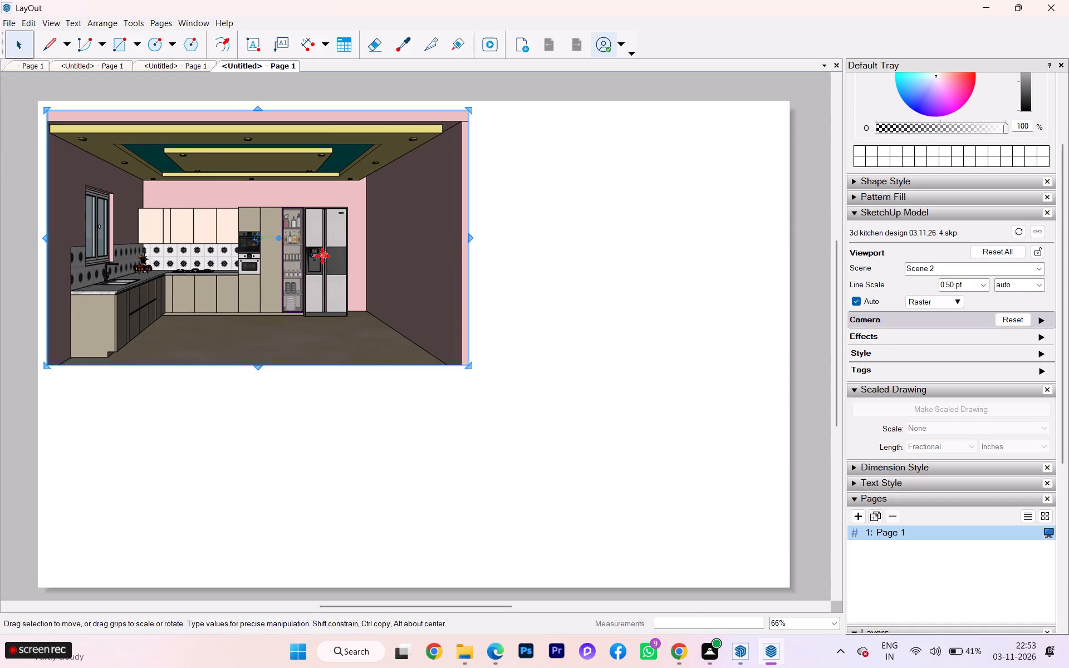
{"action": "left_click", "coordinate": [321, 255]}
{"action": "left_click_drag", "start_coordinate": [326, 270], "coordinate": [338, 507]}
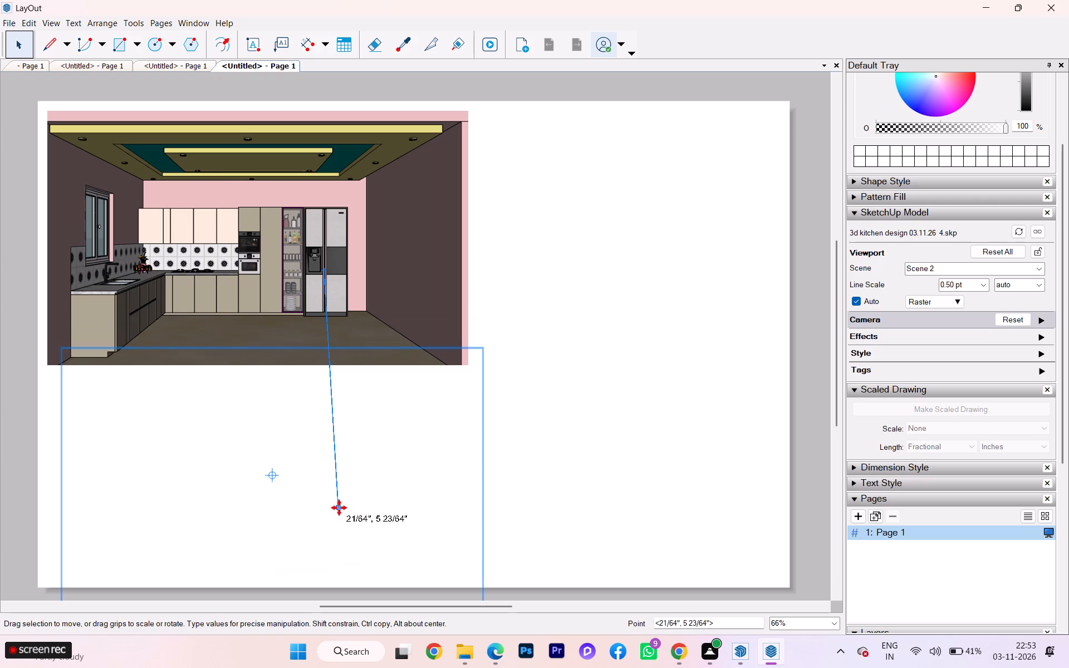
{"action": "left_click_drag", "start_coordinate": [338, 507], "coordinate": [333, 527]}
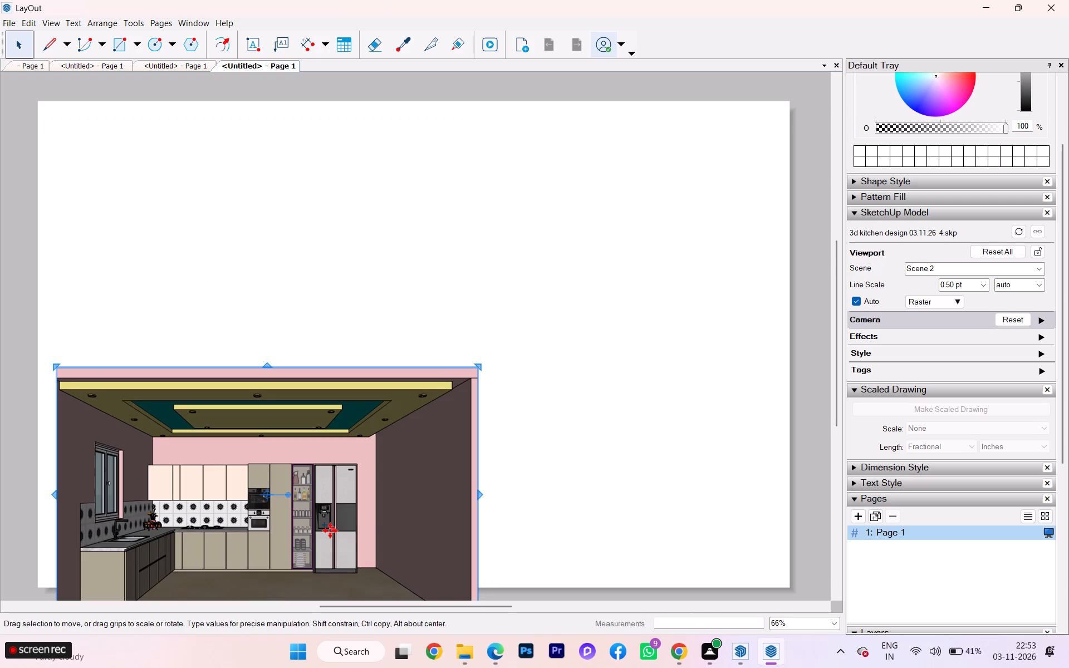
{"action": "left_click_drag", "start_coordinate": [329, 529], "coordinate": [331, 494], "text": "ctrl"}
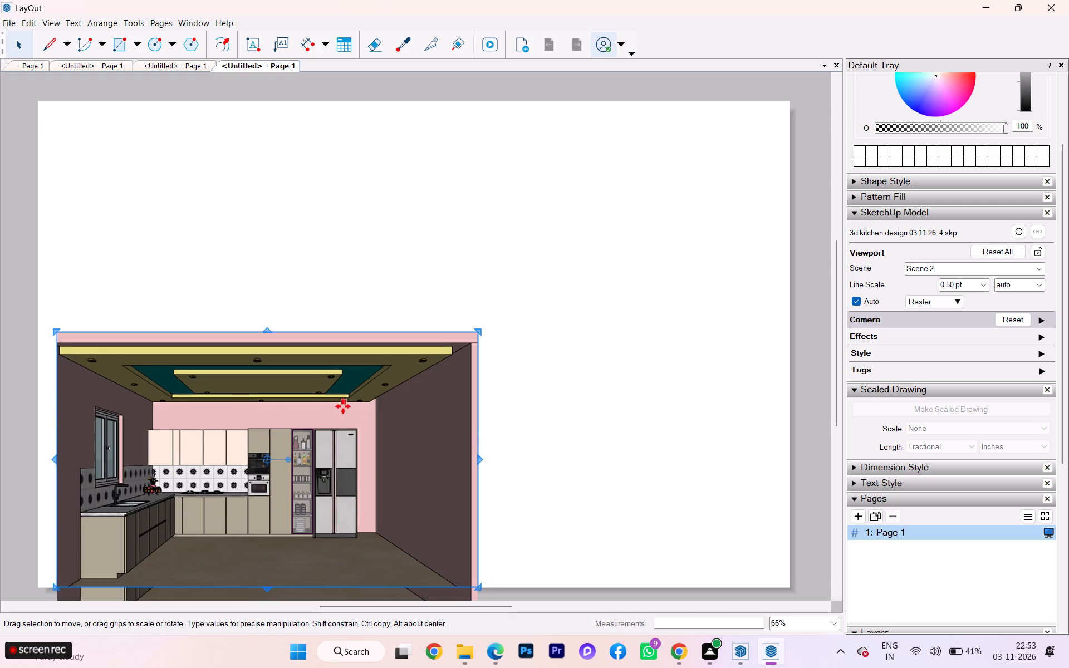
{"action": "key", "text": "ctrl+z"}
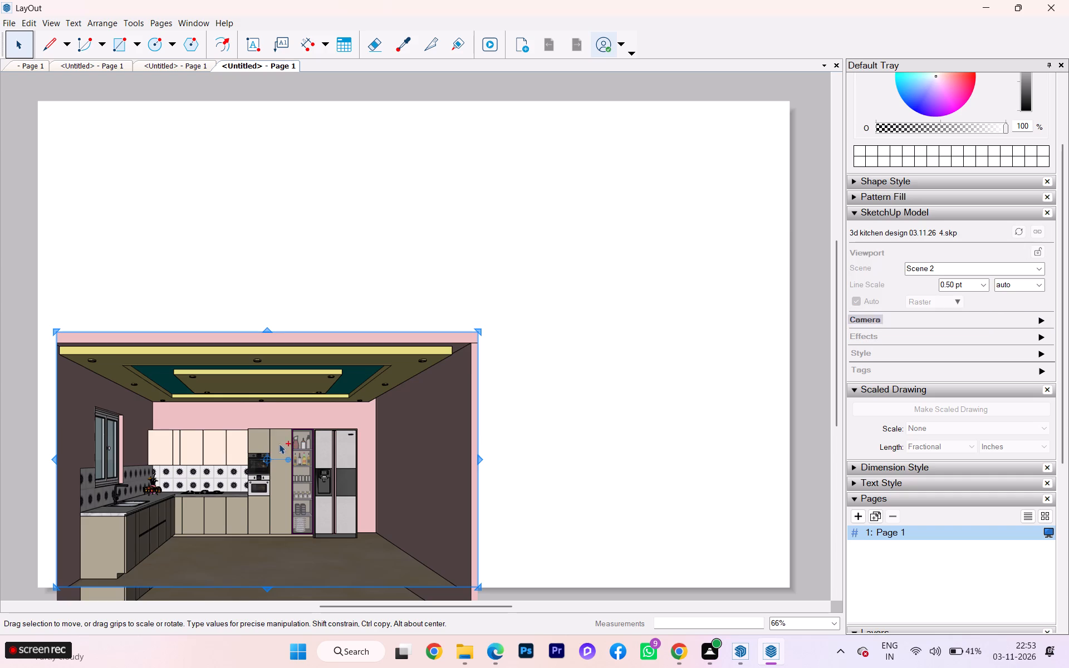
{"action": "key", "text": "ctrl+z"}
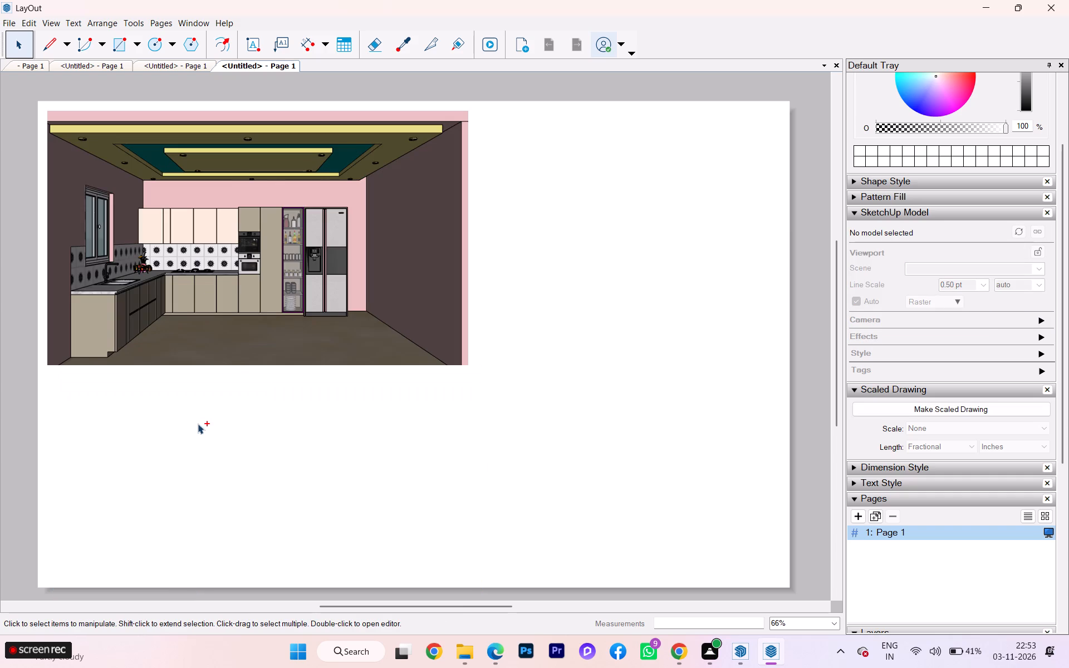
Copy the kitchen viewport straight down to the lower-left of the page, aligned with the original.
{"action": "left_click", "coordinate": [210, 264]}
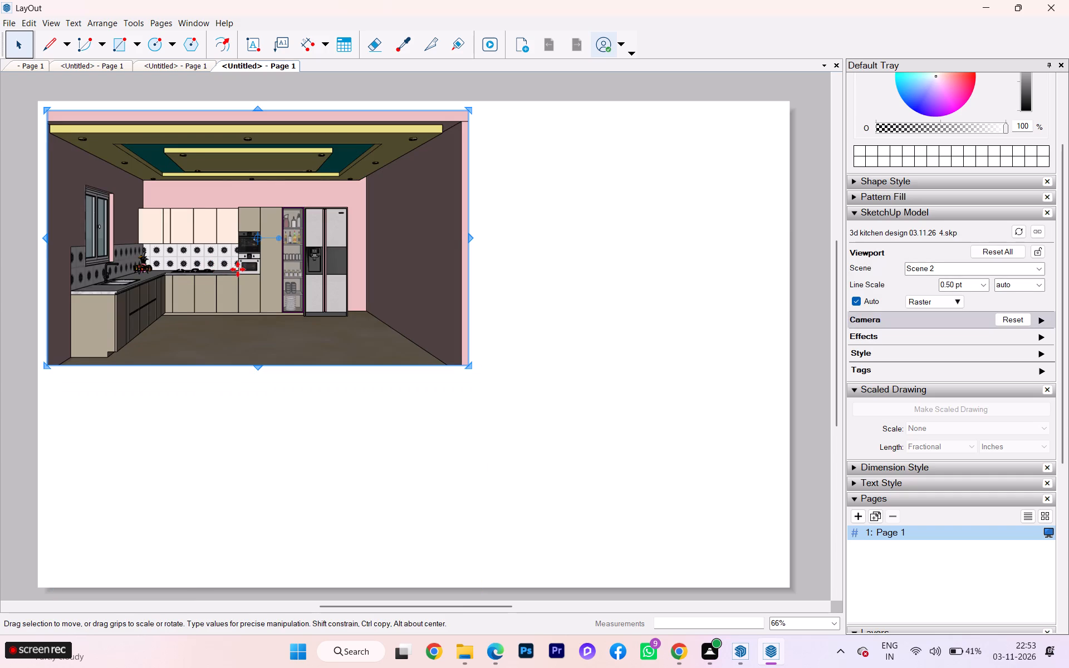
{"action": "left_click_drag", "start_coordinate": [234, 270], "coordinate": [232, 329], "text": "ctrl"}
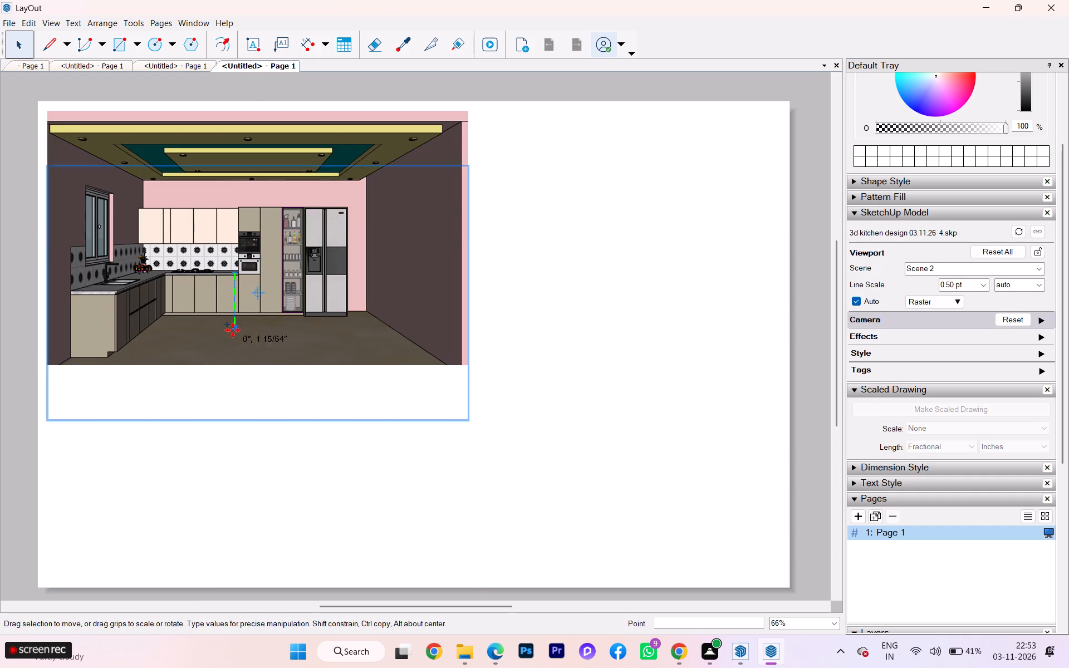
{"action": "left_click_drag", "start_coordinate": [232, 329], "coordinate": [234, 505], "text": "ctrl"}
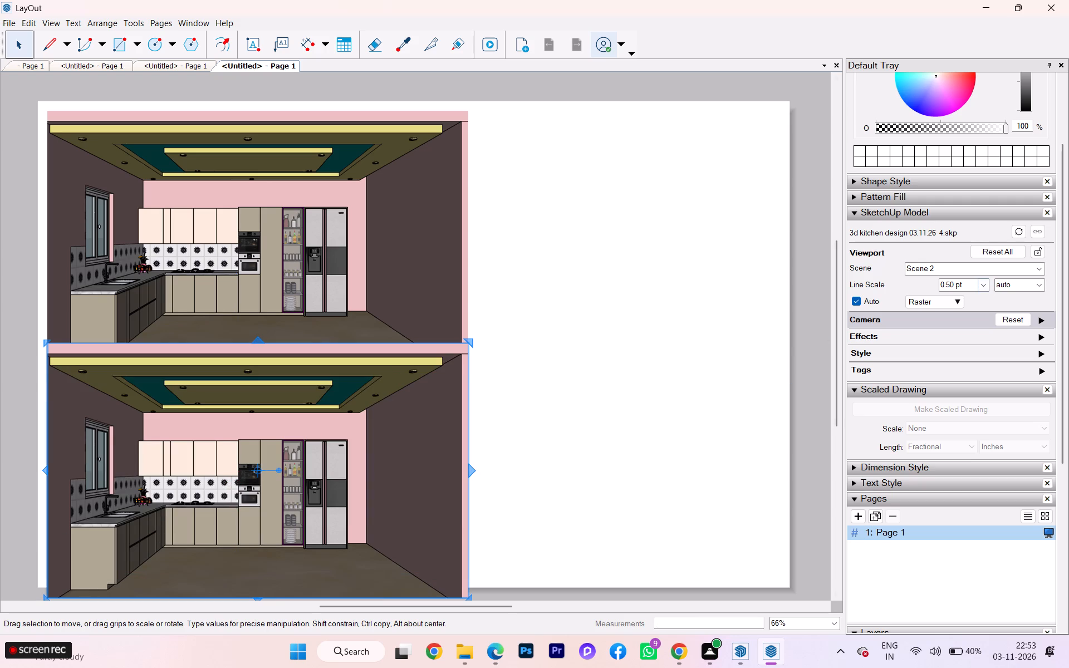
Try Scene 1 in the lower kitchen viewport, and settle on Scene 8 for it.
{"action": "left_click", "coordinate": [1037, 267]}
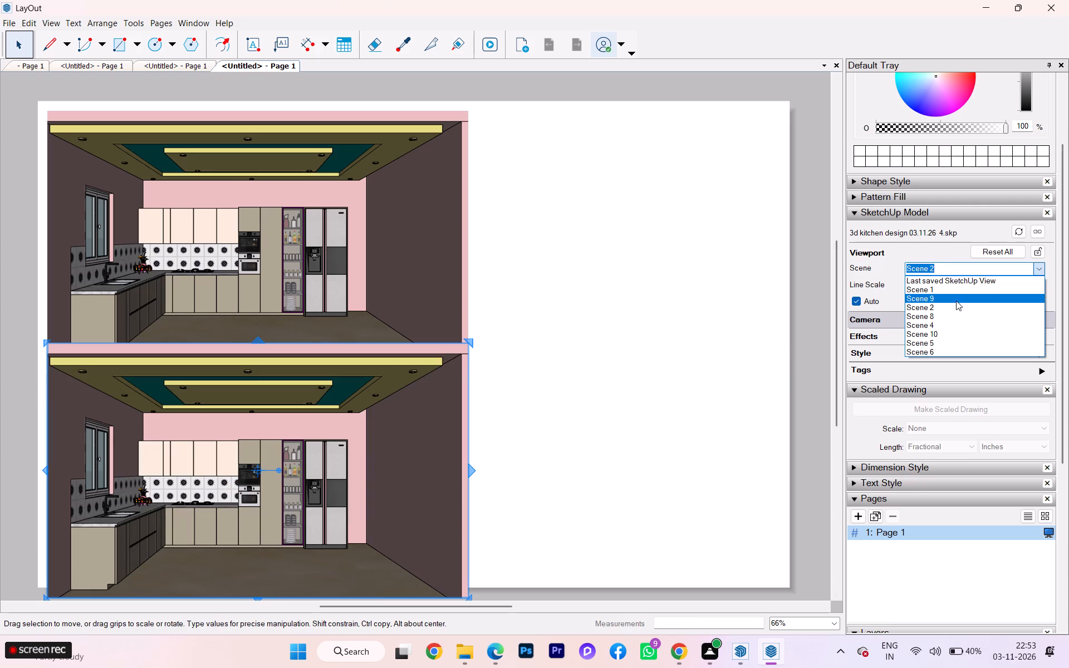
{"action": "left_click", "coordinate": [949, 289]}
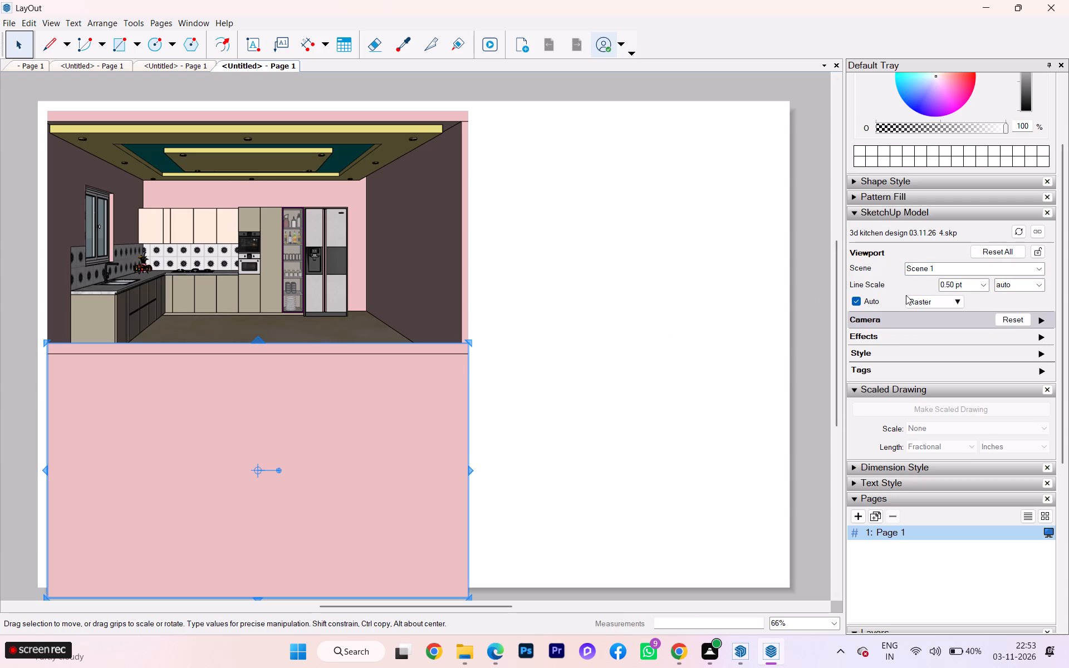
{"action": "left_click", "coordinate": [1041, 264]}
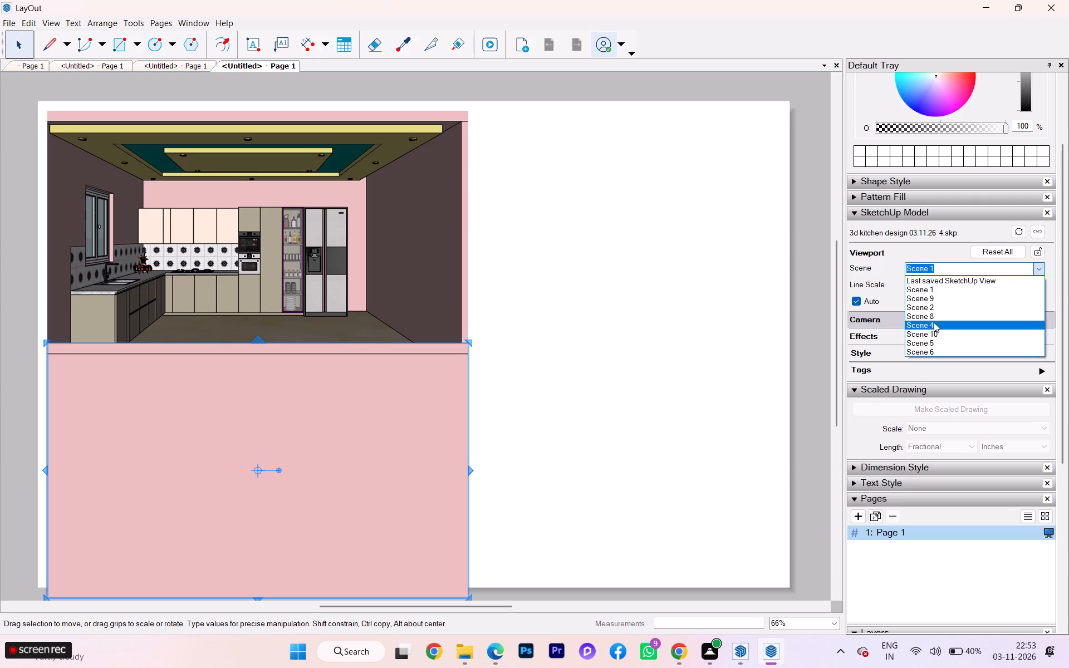
{"action": "left_click", "coordinate": [935, 318]}
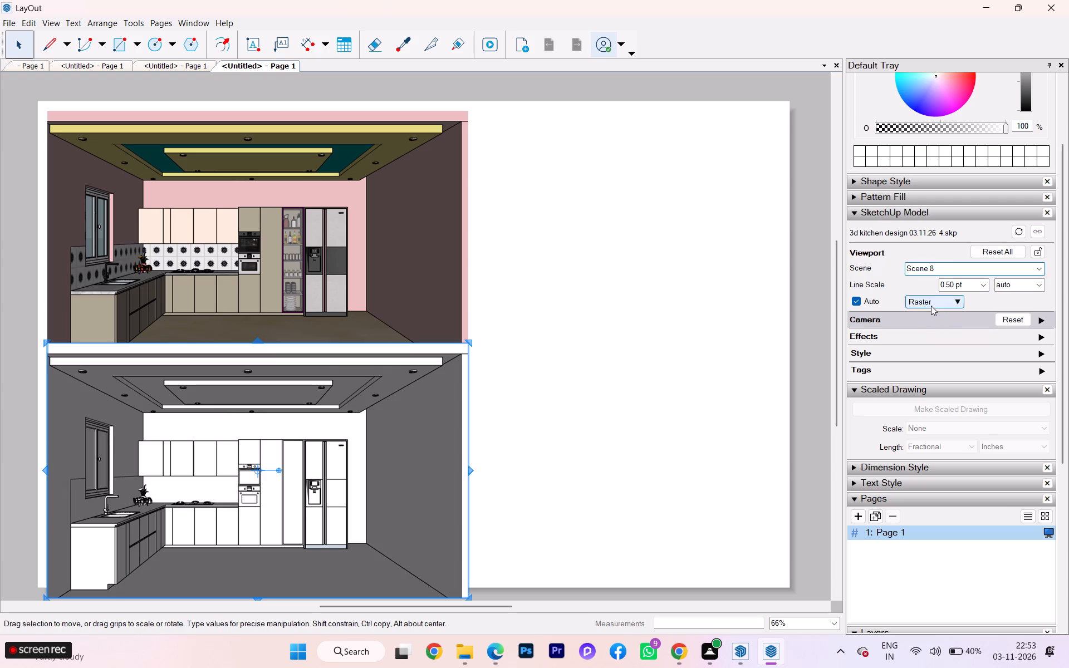
{"action": "left_click", "coordinate": [586, 333]}
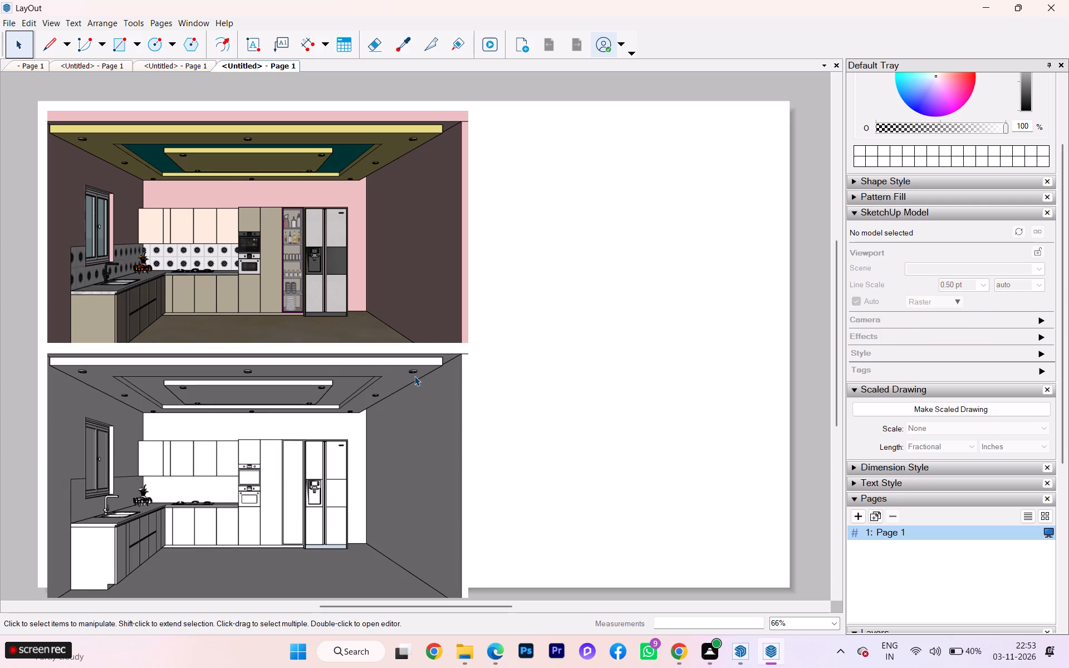
Shrink the Scene 8 viewport so it fits between the upper viewport's bottom edge and the page's bottom edge, shifting it slightly inward.
{"action": "scroll", "coordinate": [482, 356], "scroll_direction": "down", "scroll_amount": 1}
{"action": "left_click", "coordinate": [304, 489]}
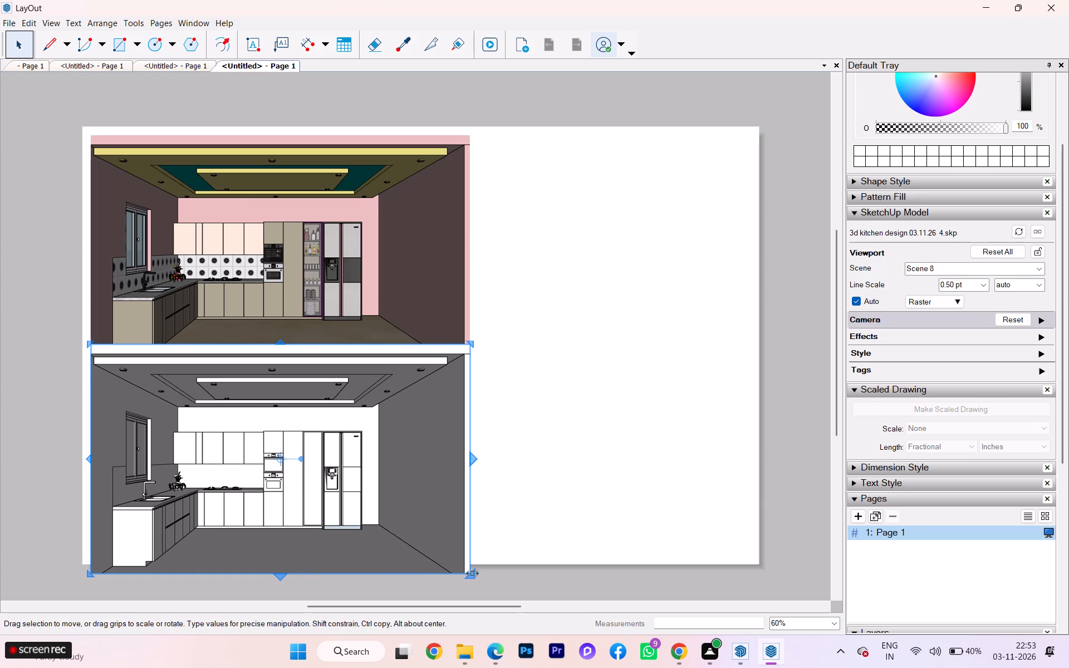
{"action": "left_click_drag", "start_coordinate": [470, 576], "coordinate": [452, 548]}
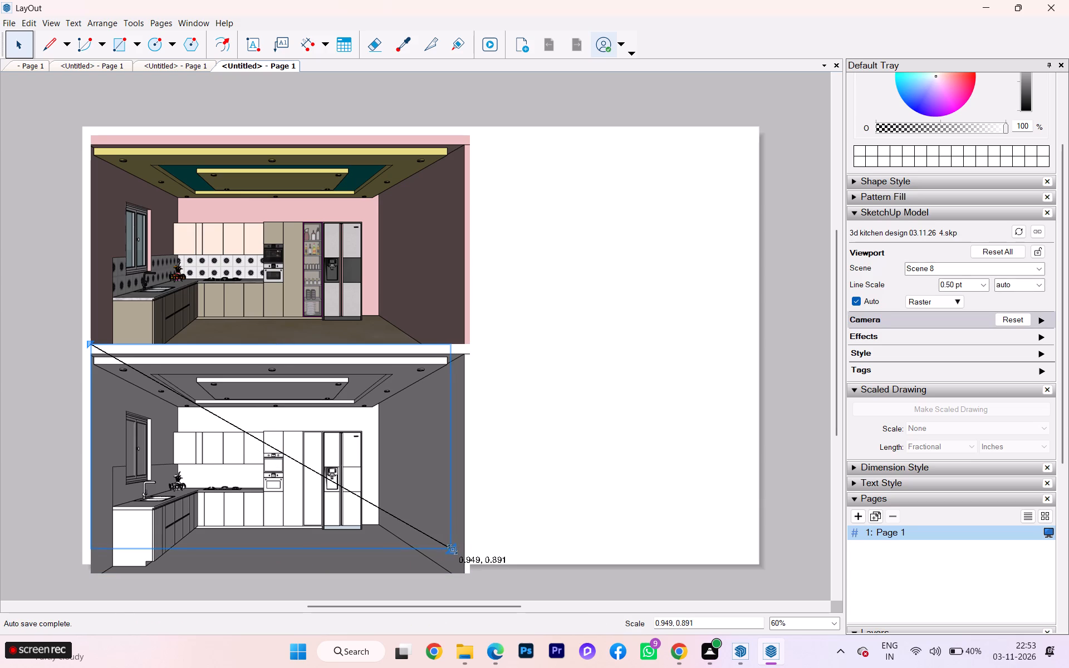
{"action": "left_click_drag", "start_coordinate": [452, 548], "coordinate": [459, 552]}
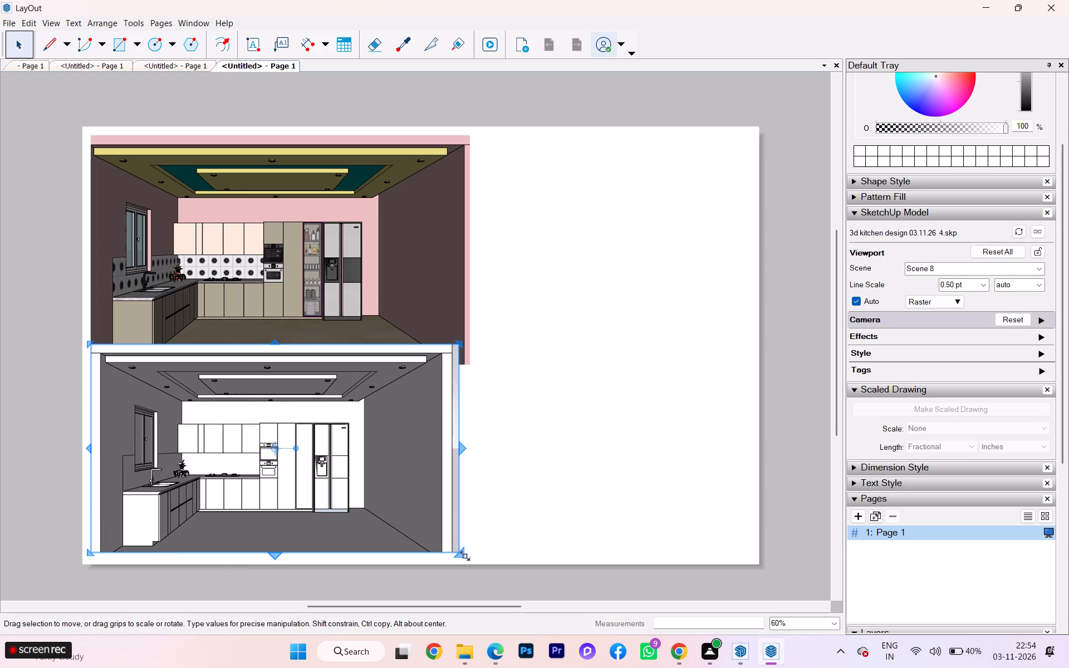
{"action": "left_click_drag", "start_coordinate": [302, 461], "coordinate": [311, 461]}
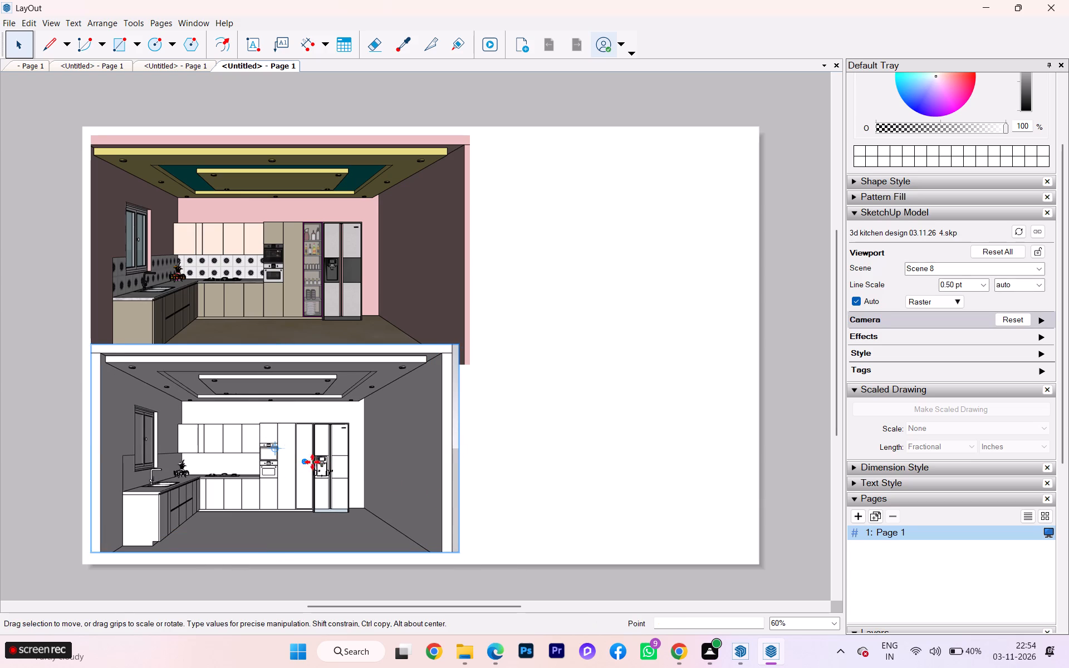
{"action": "left_click_drag", "start_coordinate": [311, 461], "coordinate": [329, 460]}
{"action": "left_click_drag", "start_coordinate": [315, 466], "coordinate": [312, 472]}
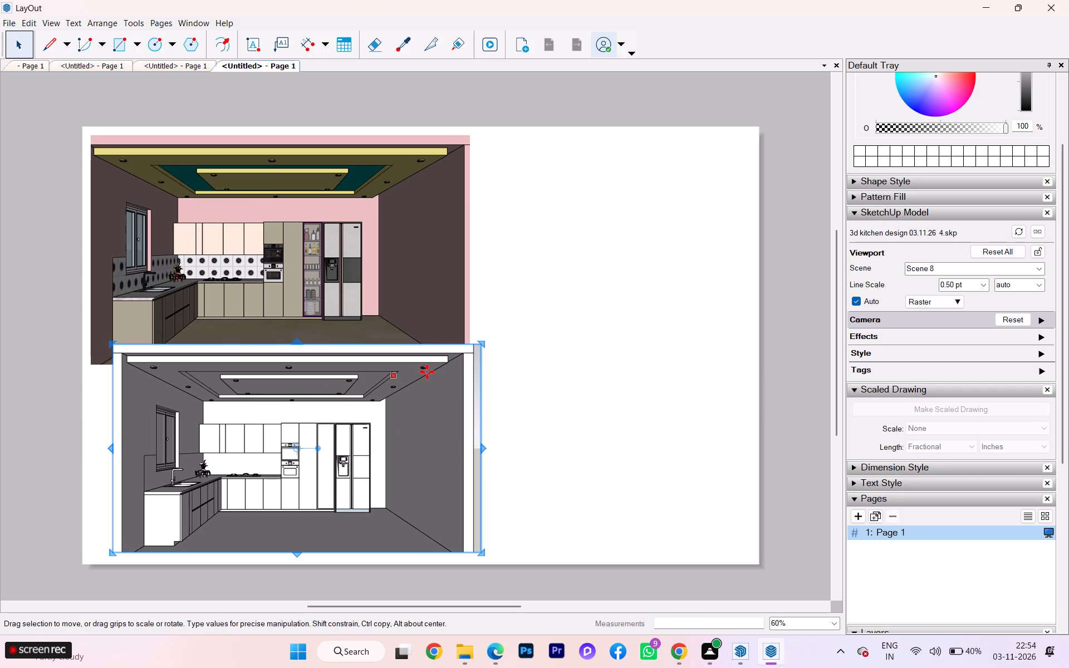
{"action": "left_click_drag", "start_coordinate": [482, 342], "coordinate": [471, 372]}
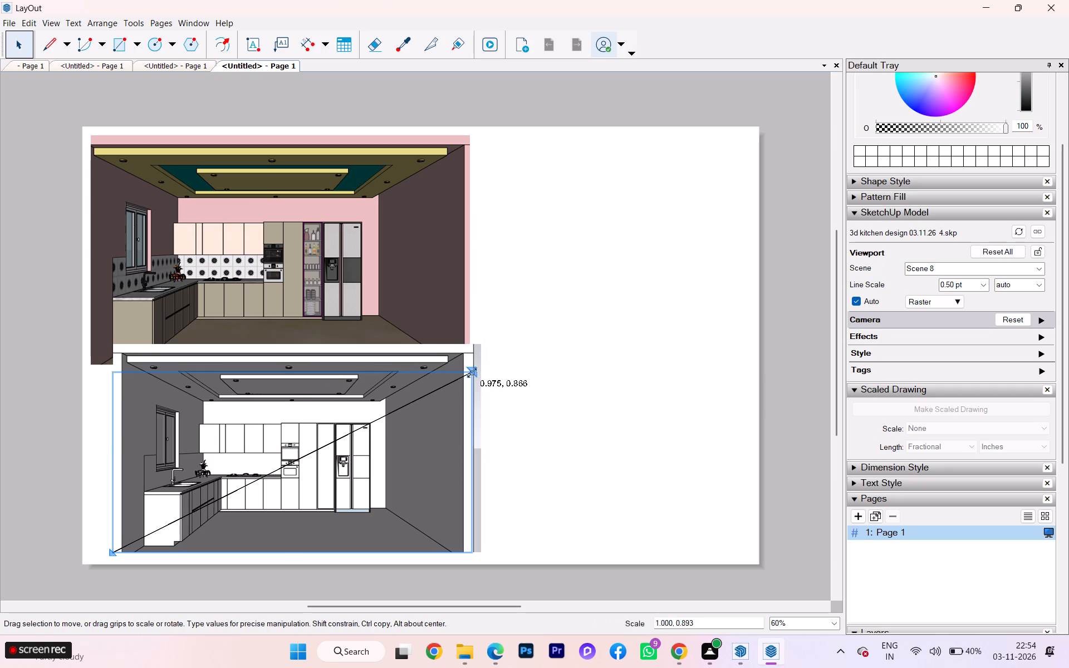
{"action": "left_click_drag", "start_coordinate": [471, 372], "coordinate": [437, 365]}
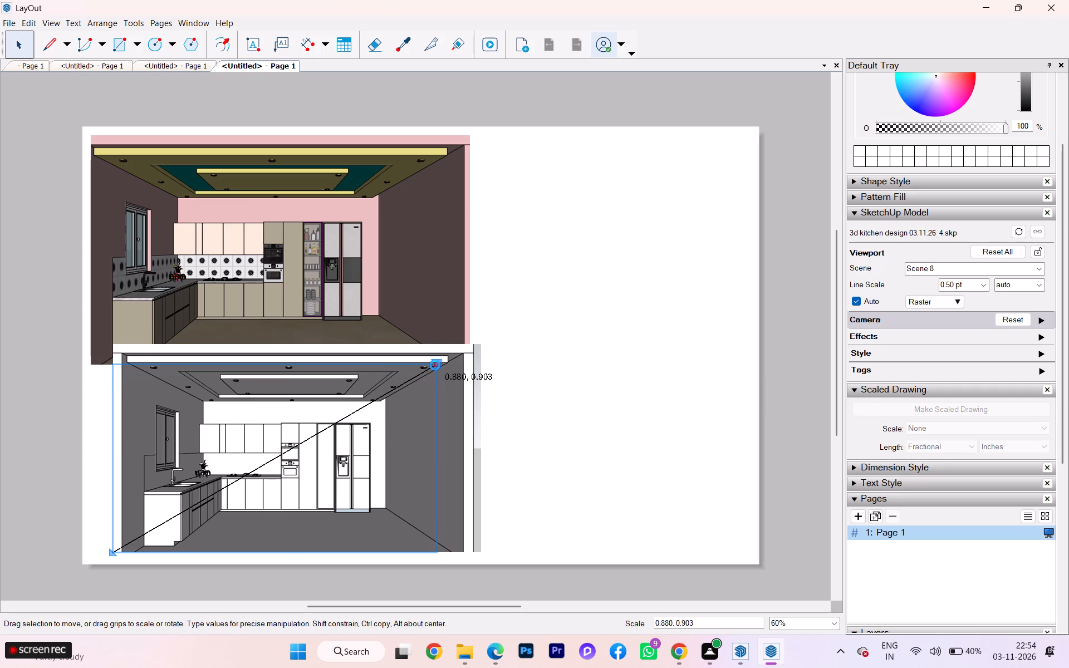
{"action": "left_click", "coordinate": [496, 434]}
Move the Scene 8 viewport 1/2" horizontally so its left edge lines up with the upper viewport's left edge.
{"action": "left_click", "coordinate": [238, 450]}
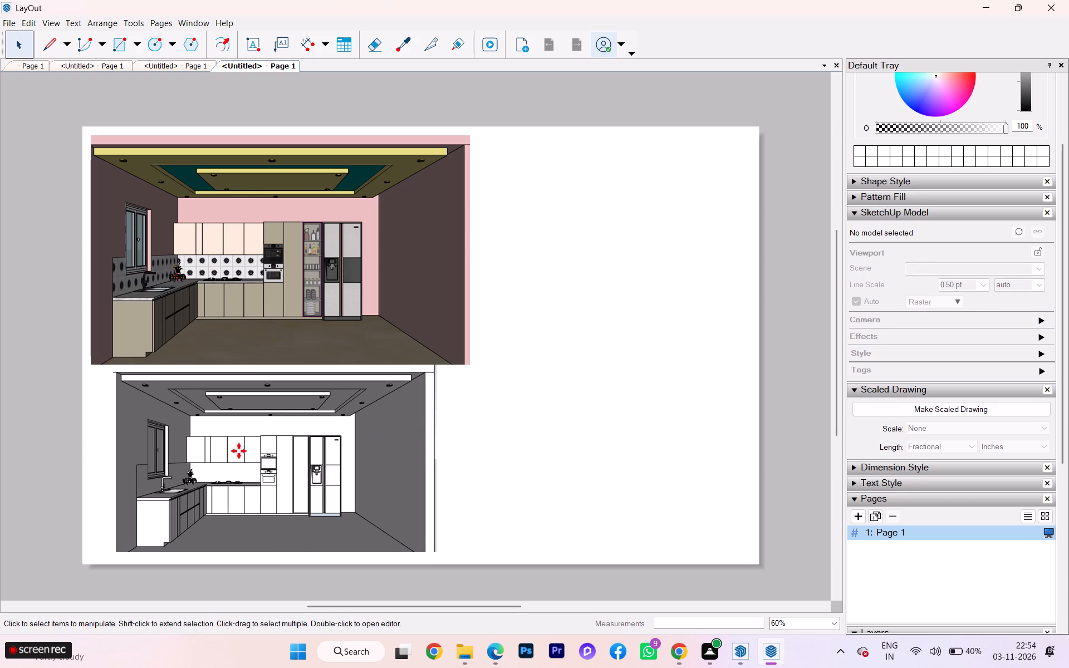
{"action": "left_click_drag", "start_coordinate": [244, 443], "coordinate": [224, 440]}
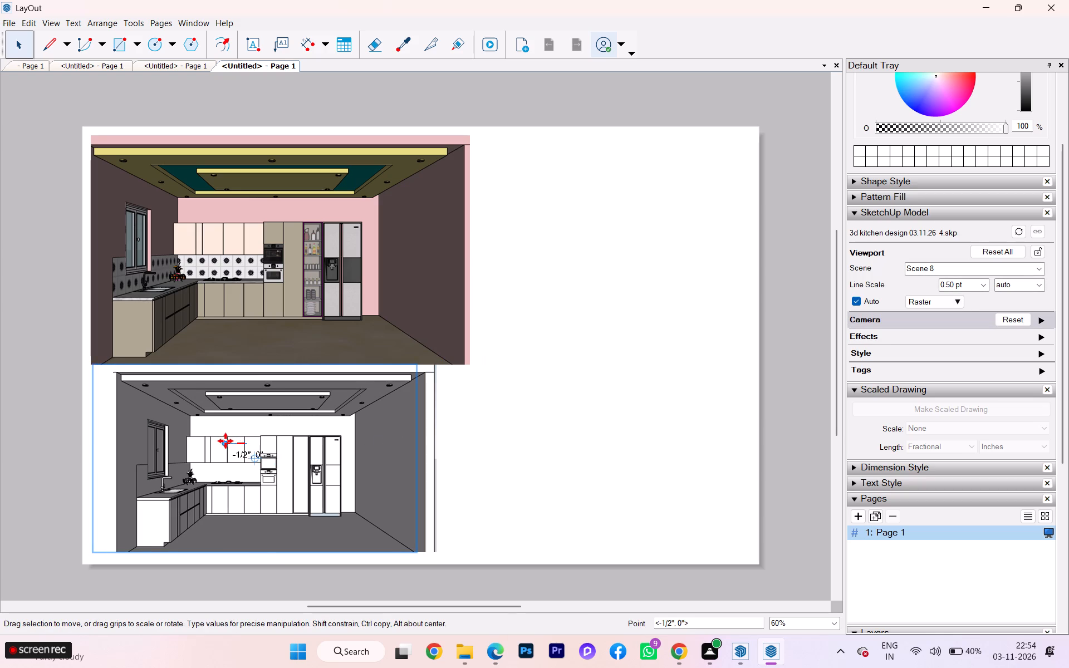
{"action": "left_click", "coordinate": [452, 425]}
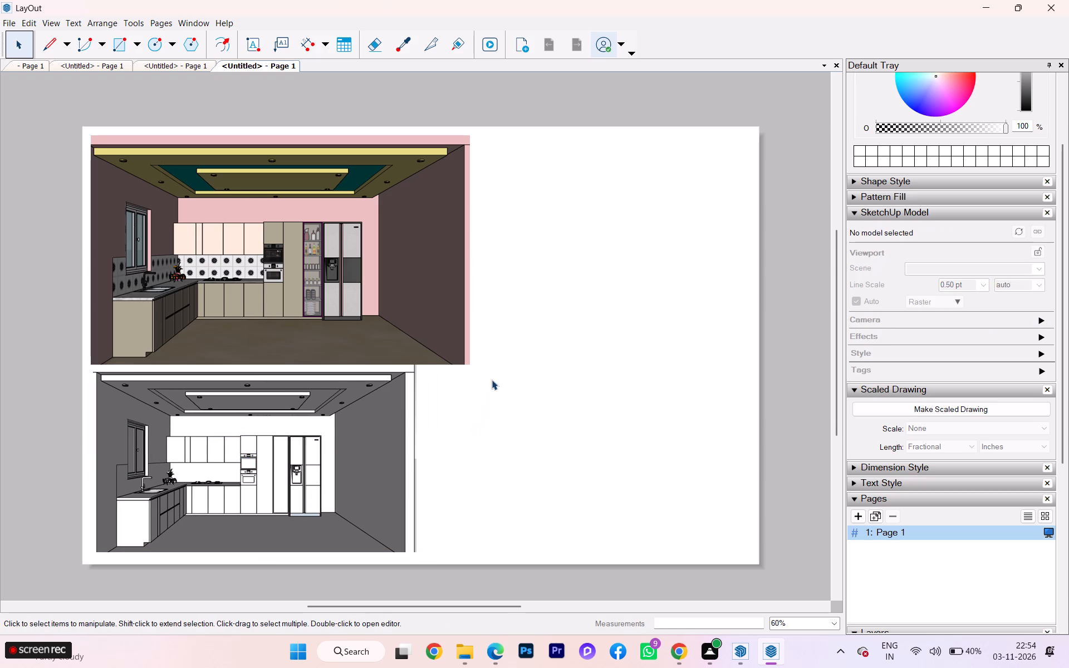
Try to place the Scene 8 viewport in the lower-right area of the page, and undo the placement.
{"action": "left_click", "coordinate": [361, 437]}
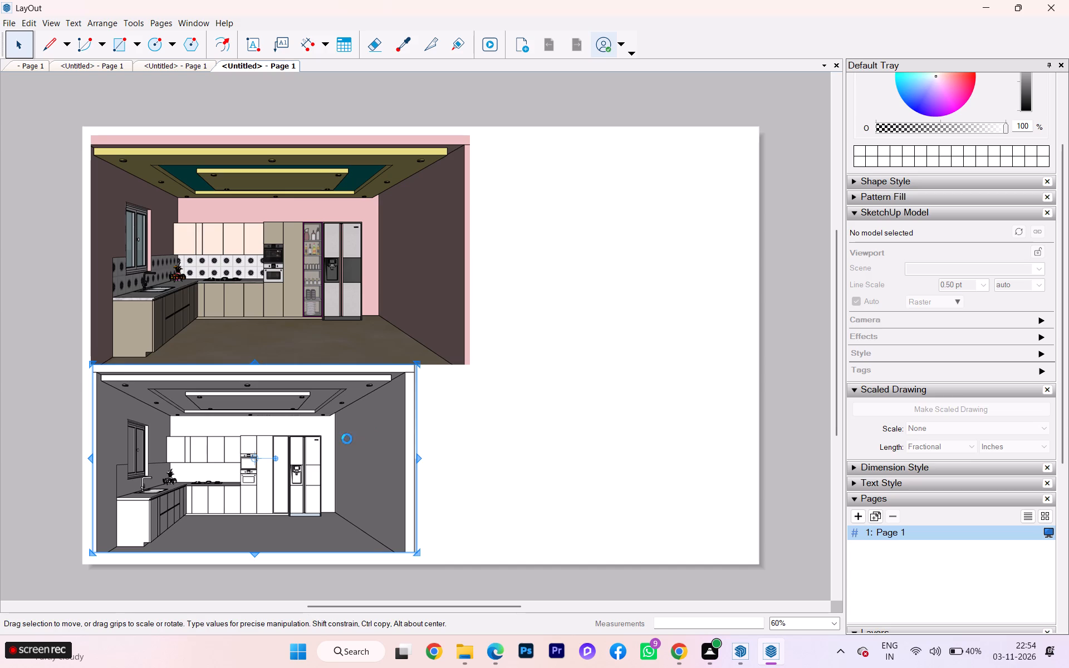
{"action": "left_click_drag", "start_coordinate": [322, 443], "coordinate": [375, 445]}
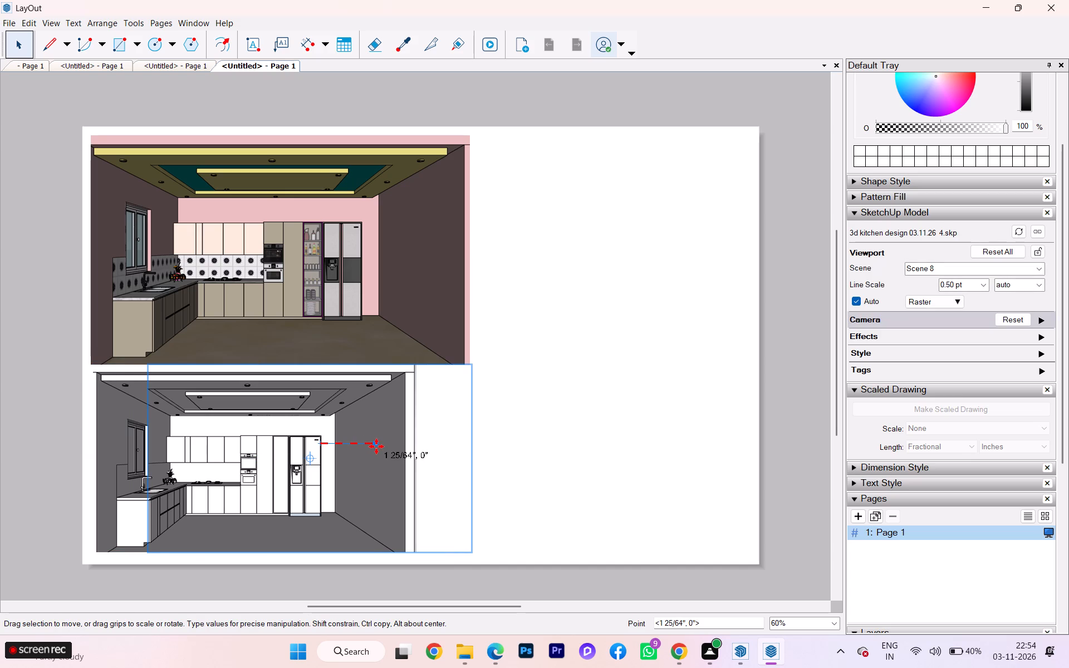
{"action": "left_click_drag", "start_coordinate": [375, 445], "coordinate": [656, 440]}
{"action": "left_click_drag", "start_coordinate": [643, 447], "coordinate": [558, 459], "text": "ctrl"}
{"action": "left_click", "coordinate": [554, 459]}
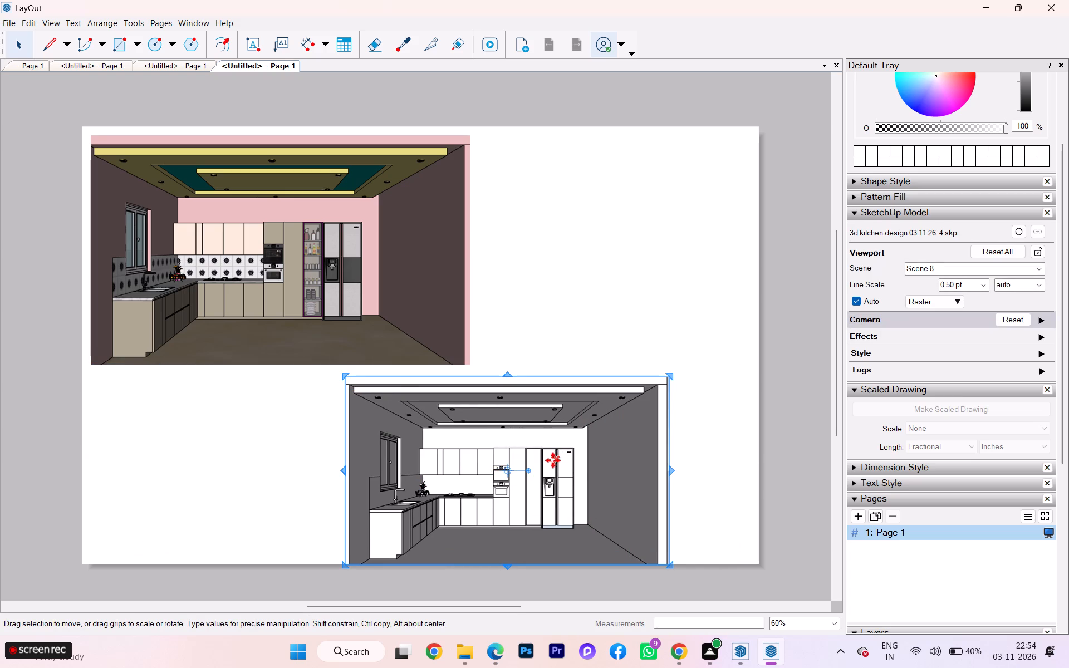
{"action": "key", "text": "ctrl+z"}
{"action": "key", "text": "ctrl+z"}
Copy the Scene 8 viewport straight across to the page's lower-right corner, level with the original.
{"action": "left_click", "coordinate": [337, 457]}
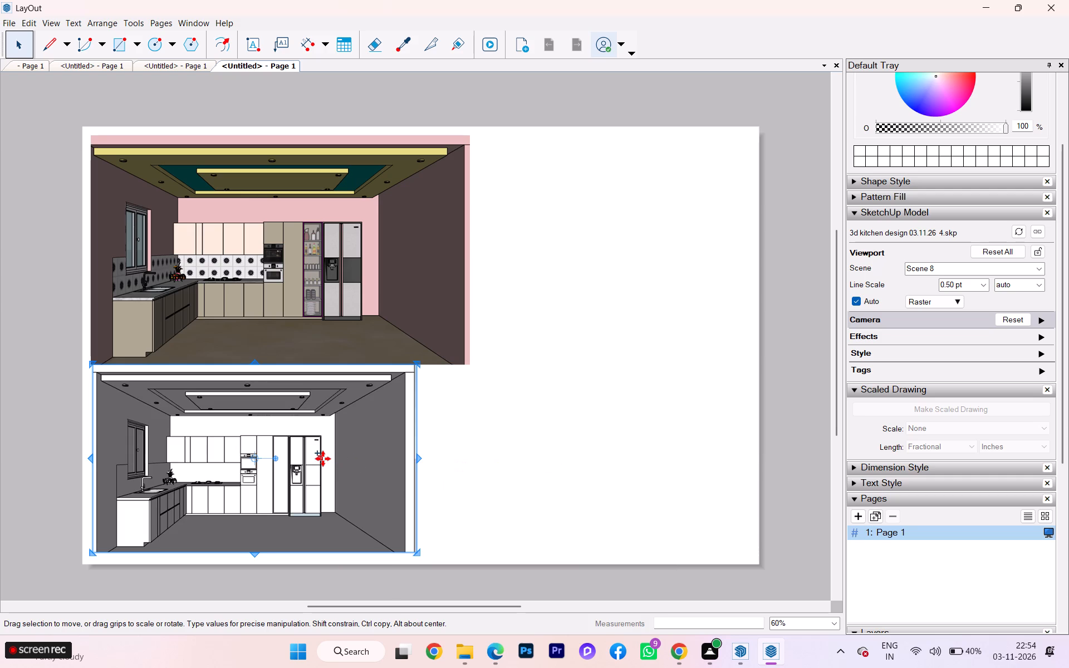
{"action": "left_click", "coordinate": [322, 458], "text": "ctrl"}
{"action": "middle_click_drag", "start_coordinate": [323, 456], "coordinate": [389, 446], "text": "ctrl"}
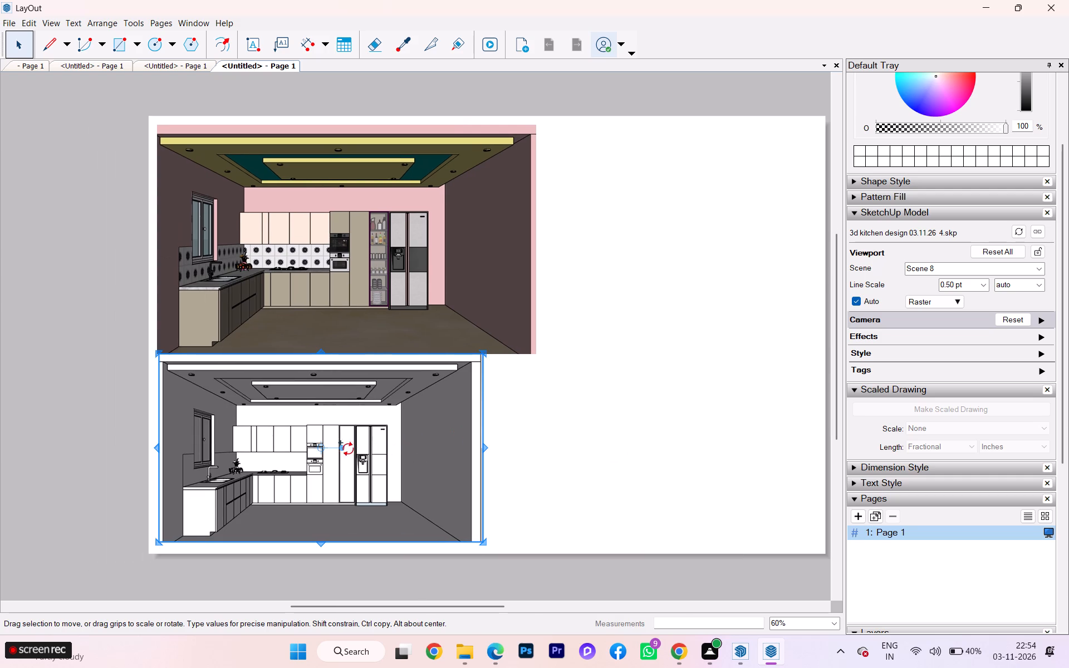
{"action": "left_click_drag", "start_coordinate": [329, 449], "coordinate": [661, 451], "text": "ctrl"}
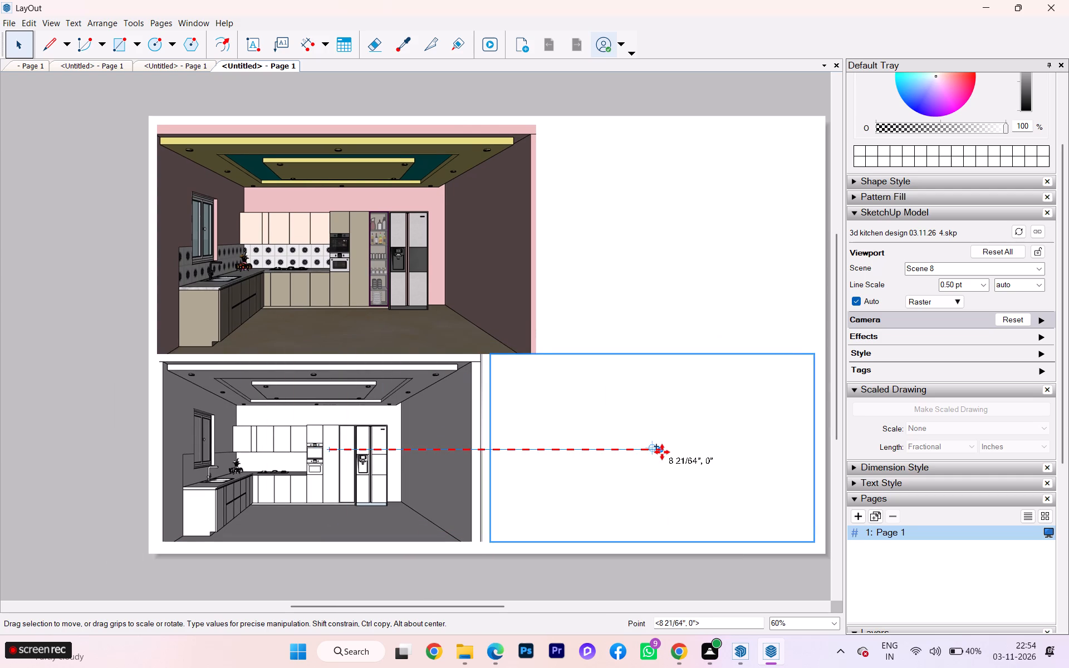
{"action": "left_click_drag", "start_coordinate": [661, 451], "coordinate": [664, 451], "text": "ctrl"}
{"action": "left_click", "coordinate": [660, 453], "text": "ctrl"}
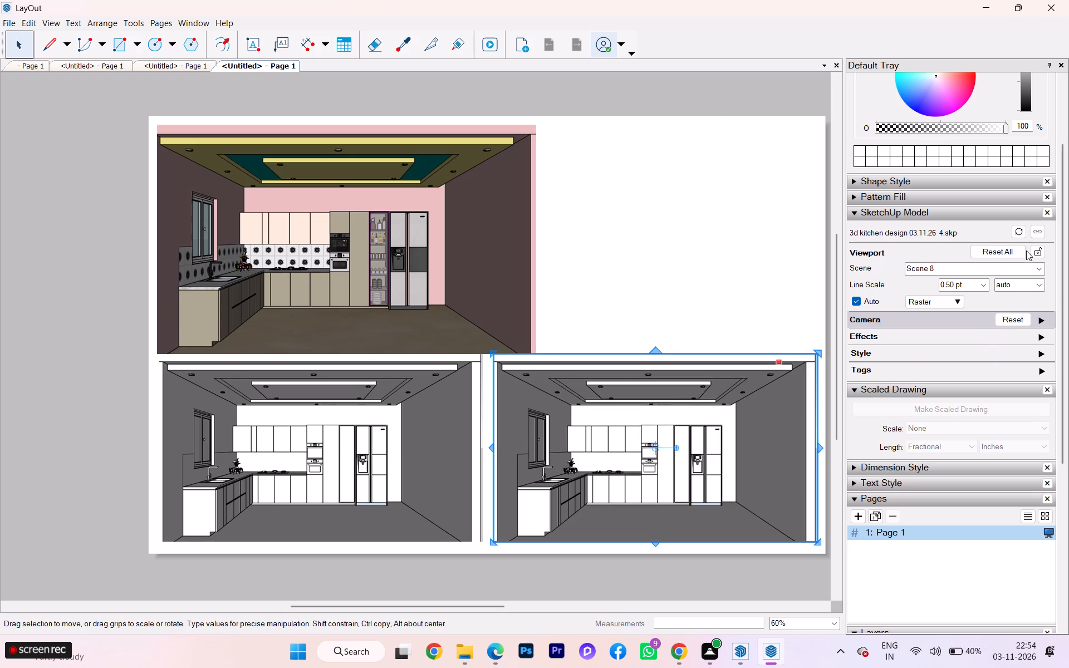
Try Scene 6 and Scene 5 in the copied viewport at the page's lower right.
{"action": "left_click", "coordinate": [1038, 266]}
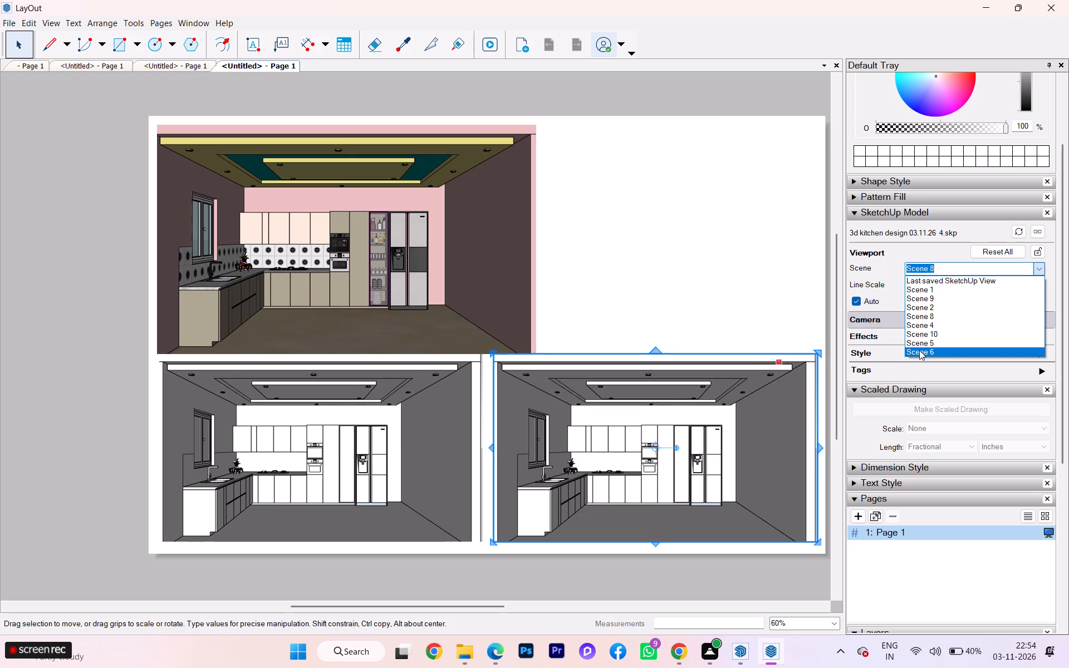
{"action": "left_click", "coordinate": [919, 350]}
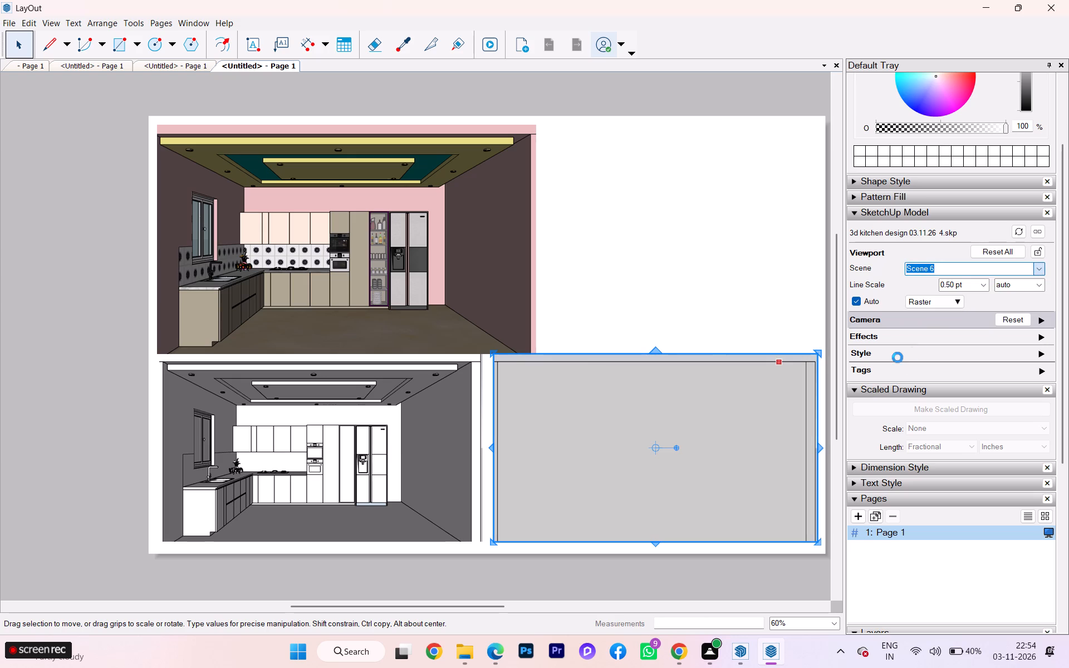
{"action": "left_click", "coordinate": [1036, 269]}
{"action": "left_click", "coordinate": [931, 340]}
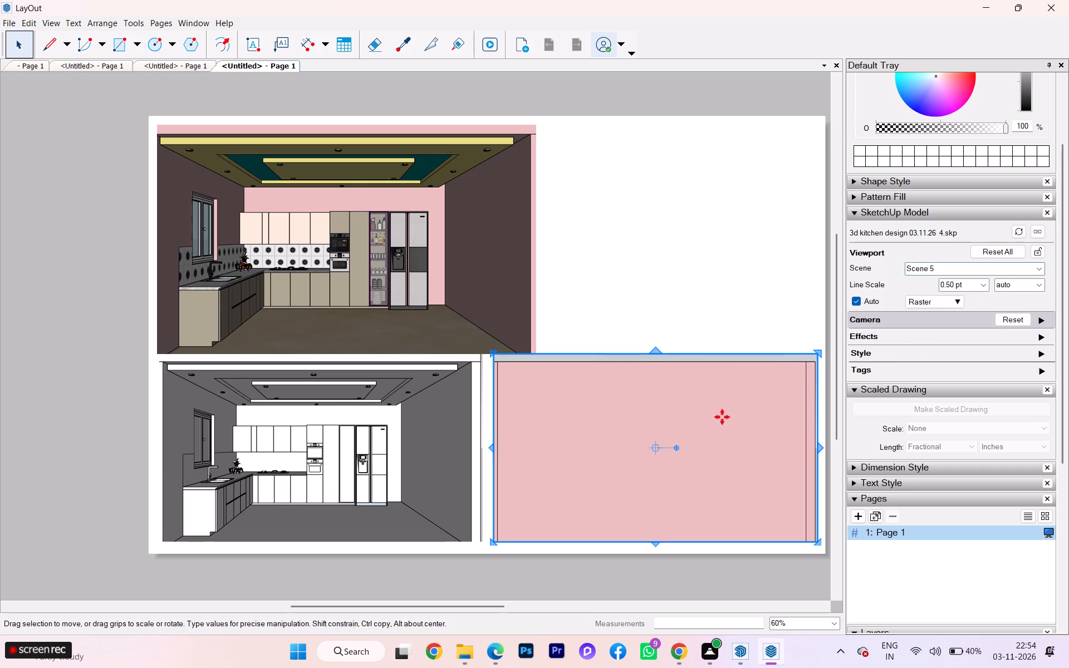
Delete the Scene 5 viewport from the page's lower right.
{"action": "left_click", "coordinate": [615, 448]}
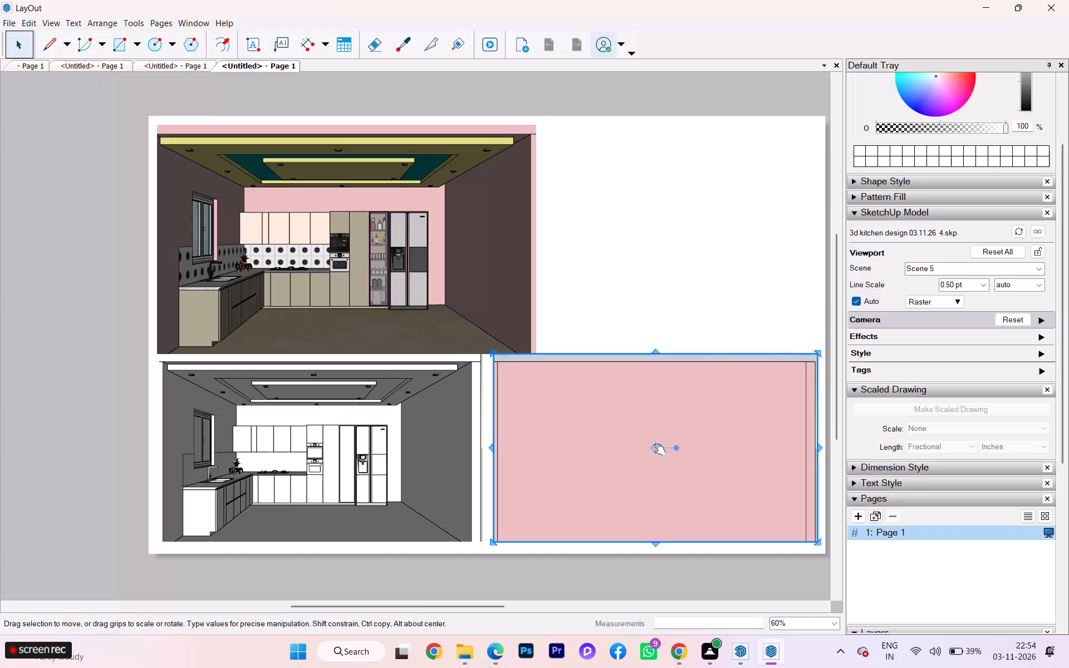
{"action": "key", "text": "Delete"}
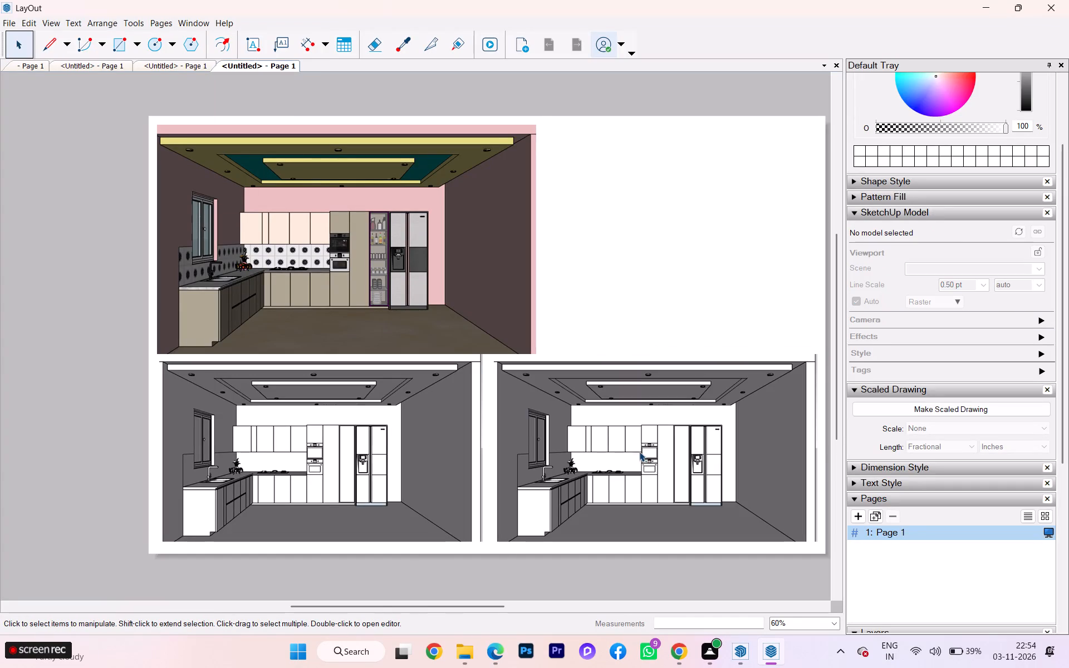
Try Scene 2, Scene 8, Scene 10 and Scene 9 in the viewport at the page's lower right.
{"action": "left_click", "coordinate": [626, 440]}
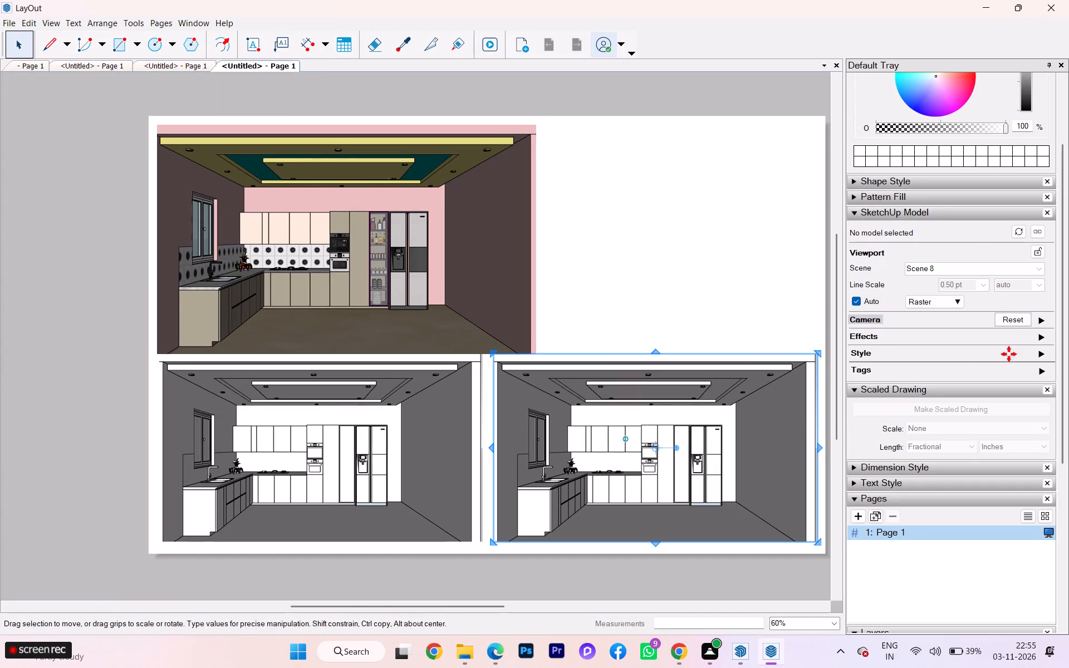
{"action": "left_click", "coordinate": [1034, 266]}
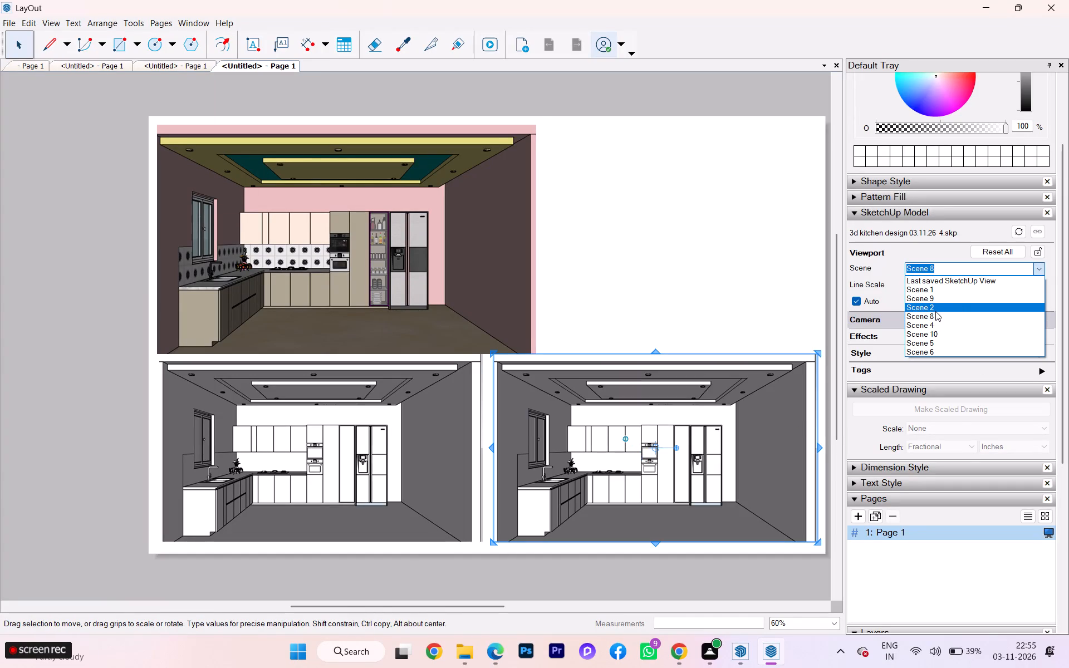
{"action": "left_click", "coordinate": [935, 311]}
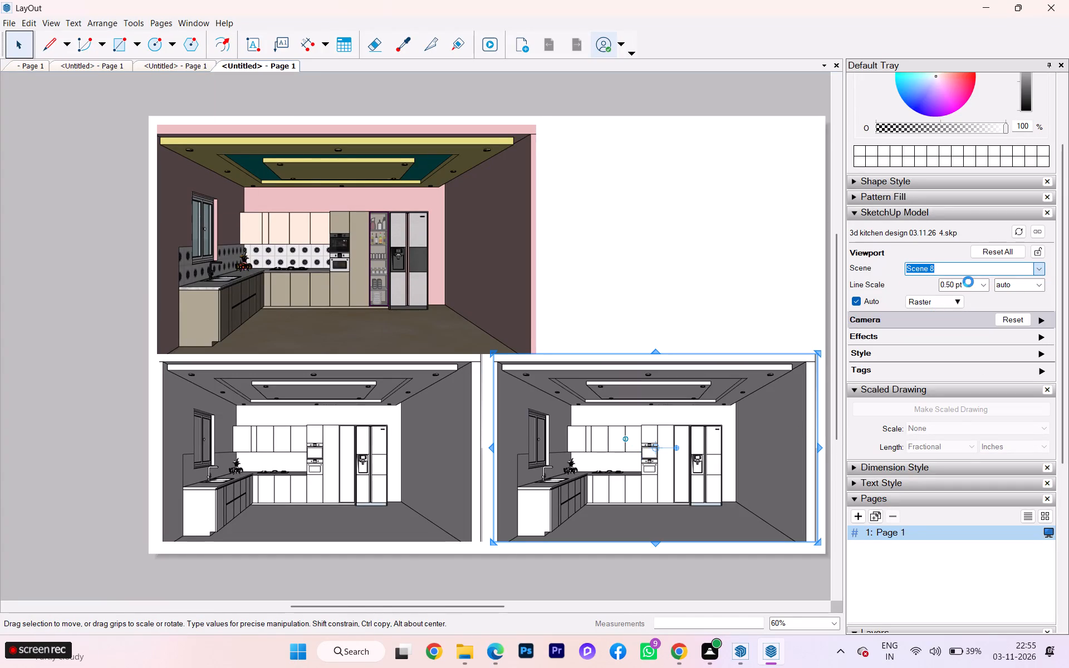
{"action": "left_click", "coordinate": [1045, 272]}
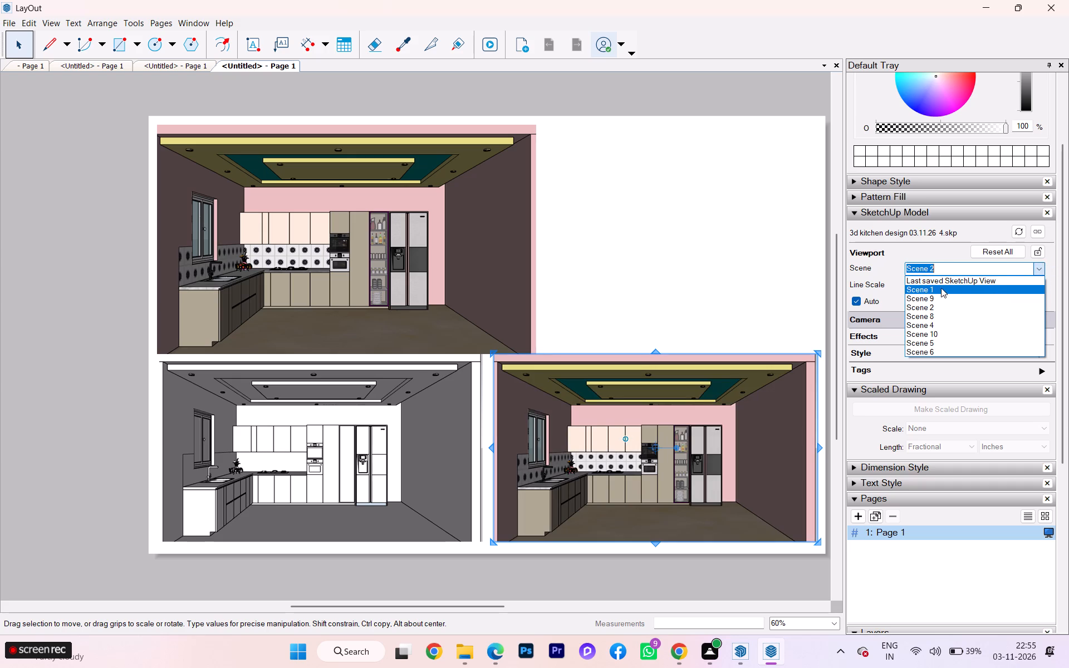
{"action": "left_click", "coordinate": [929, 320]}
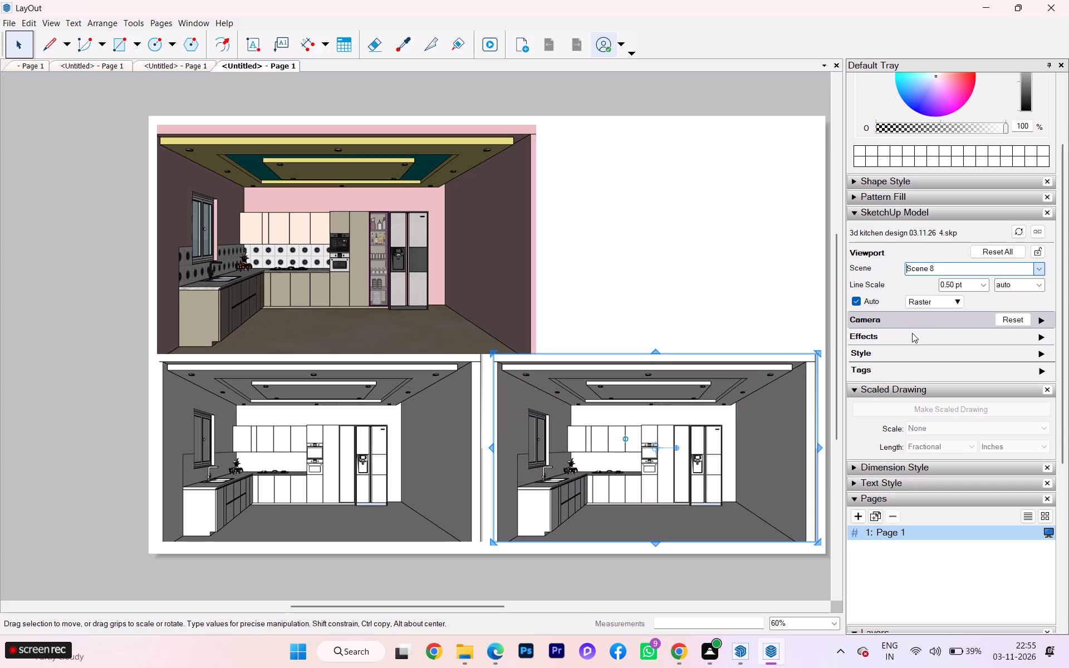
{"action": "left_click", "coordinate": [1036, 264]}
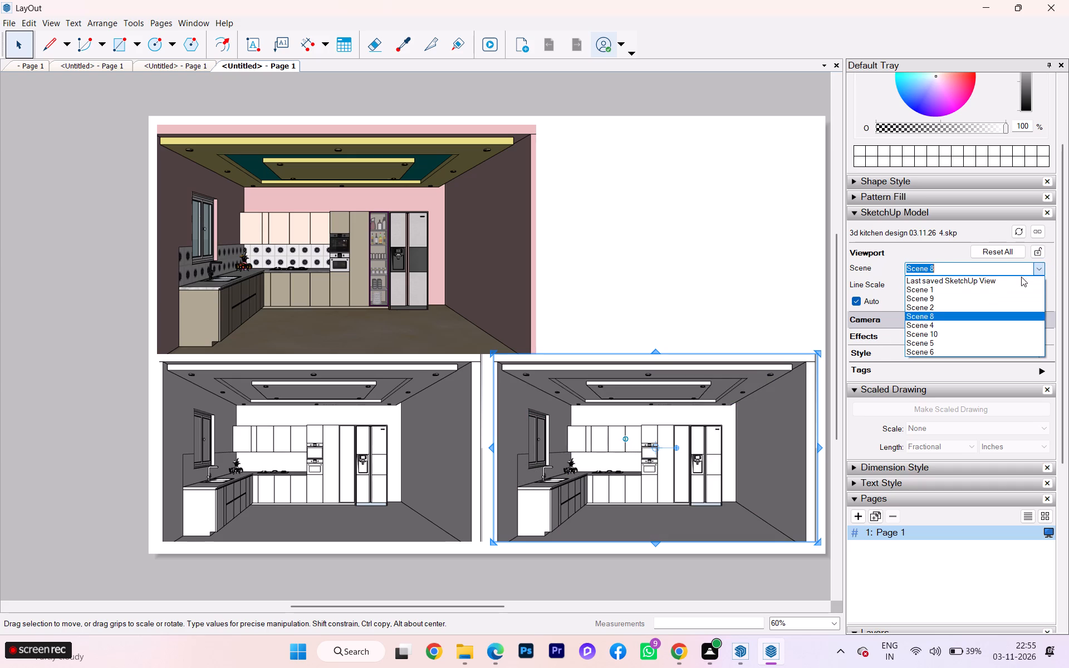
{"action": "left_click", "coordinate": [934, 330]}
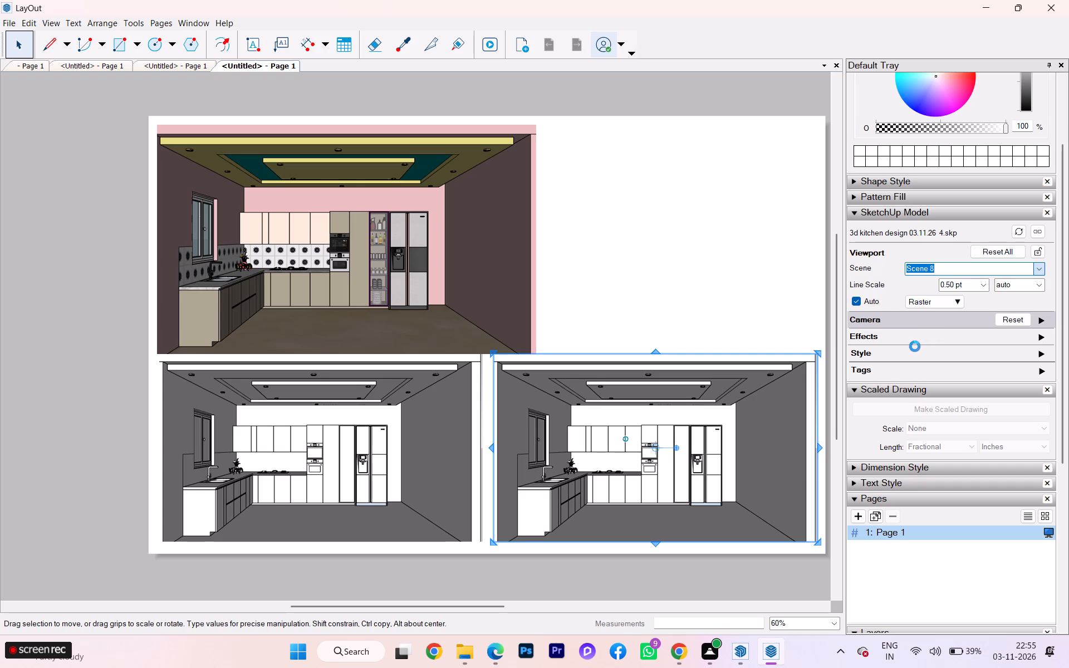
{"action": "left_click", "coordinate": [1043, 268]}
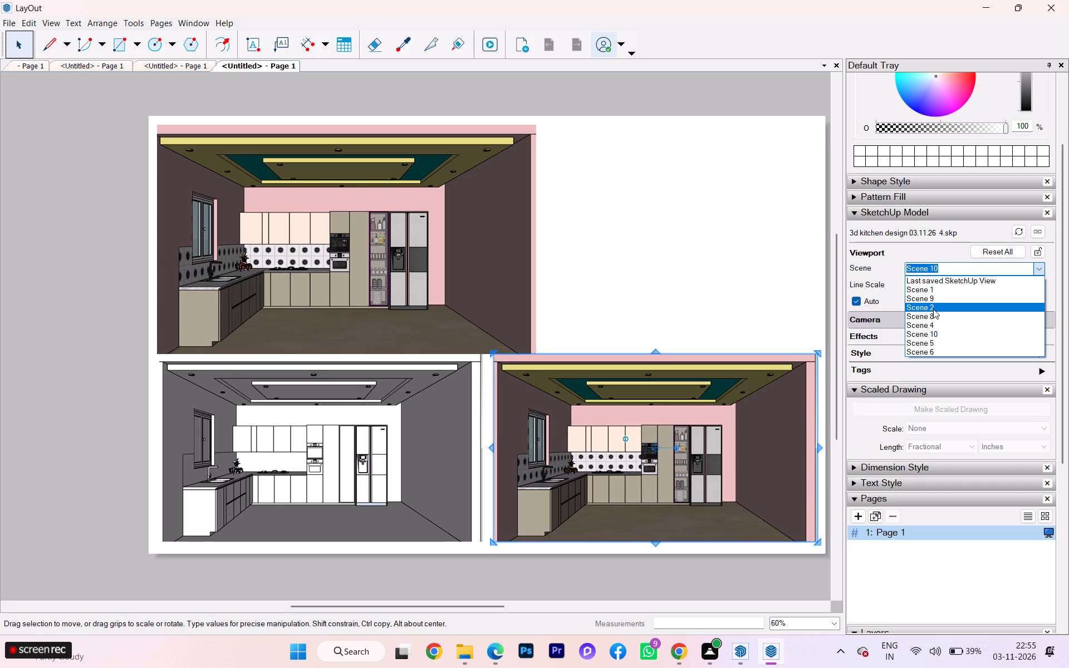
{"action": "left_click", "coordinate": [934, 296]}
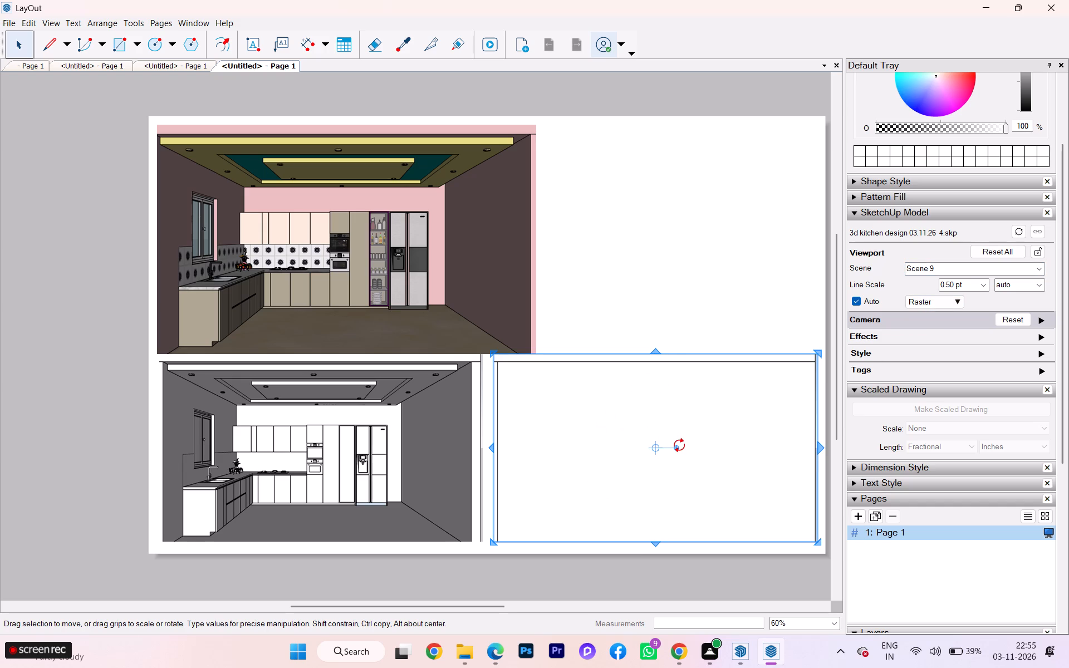
Delete the Scene 9 viewport from the page's lower right.
{"action": "key", "text": "Delete"}
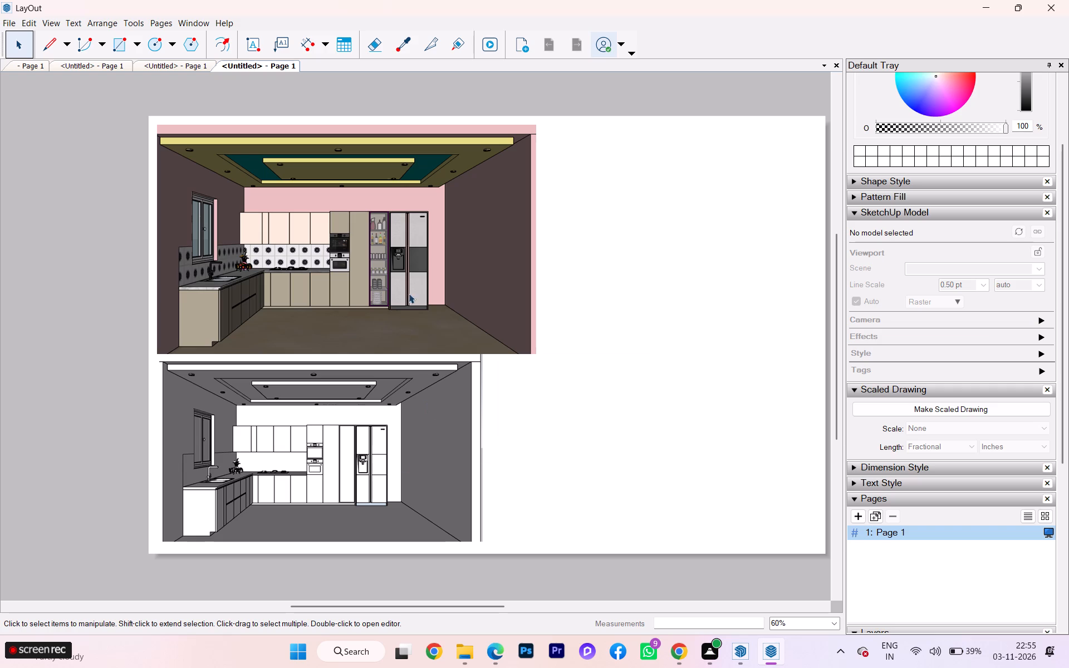
Copy the Scene 8 viewport from the page's lower left to its lower-right corner.
{"action": "left_click", "coordinate": [406, 278]}
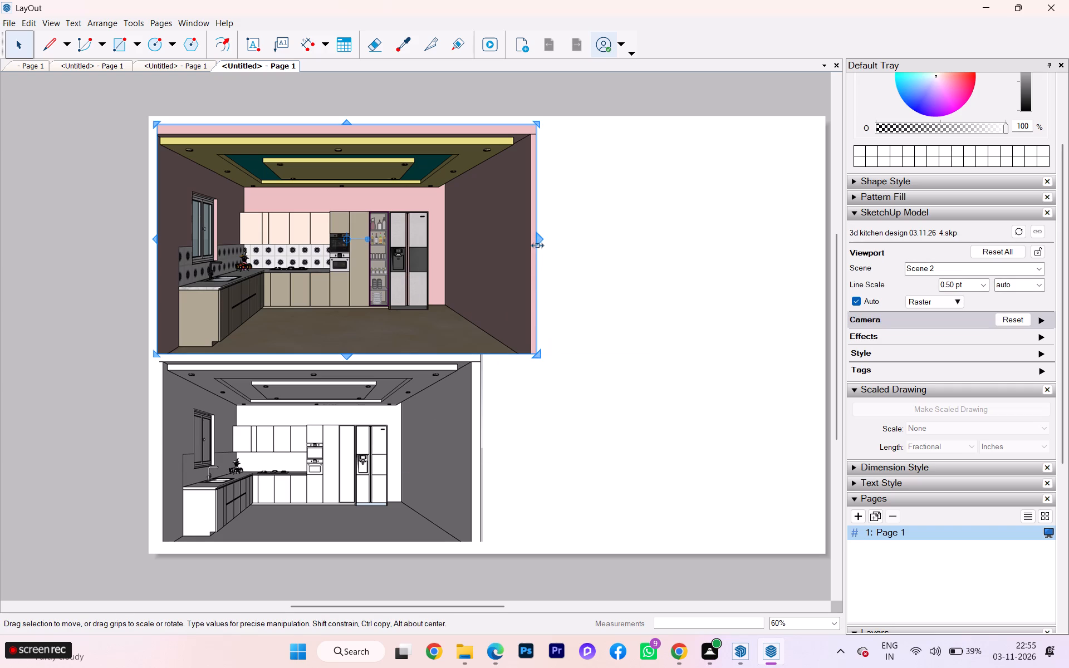
{"action": "left_click", "coordinate": [356, 418]}
{"action": "left_click_drag", "start_coordinate": [337, 432], "coordinate": [693, 444]}
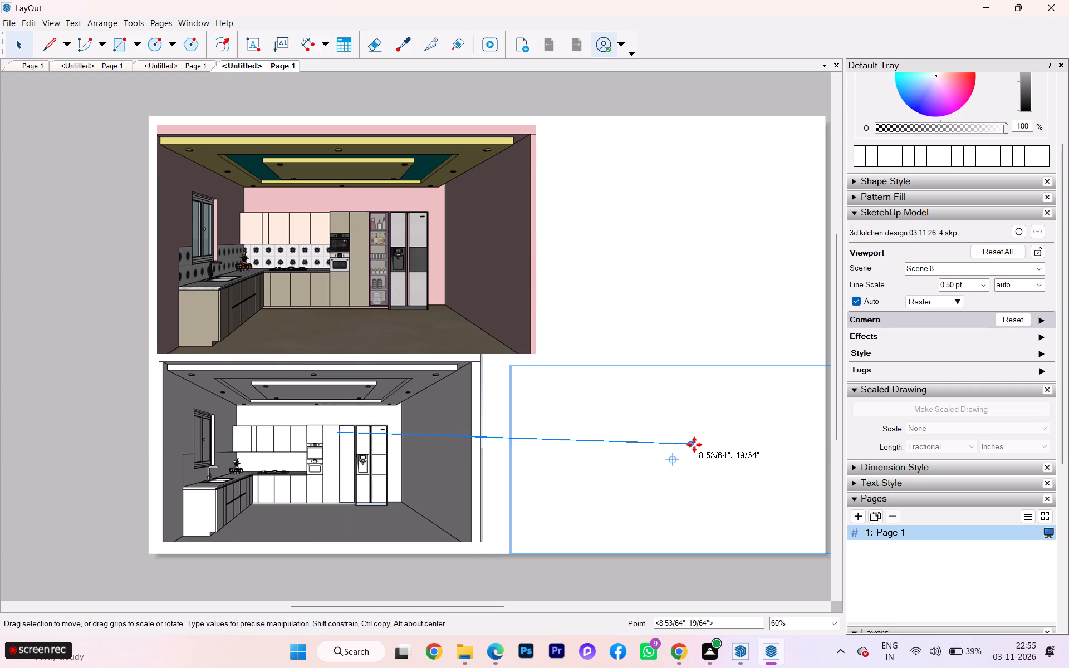
{"action": "left_click_drag", "start_coordinate": [693, 444], "coordinate": [669, 444]}
Delete the original Scene 8 viewport at the page's lower left, keeping the copy.
{"action": "left_click", "coordinate": [411, 409]}
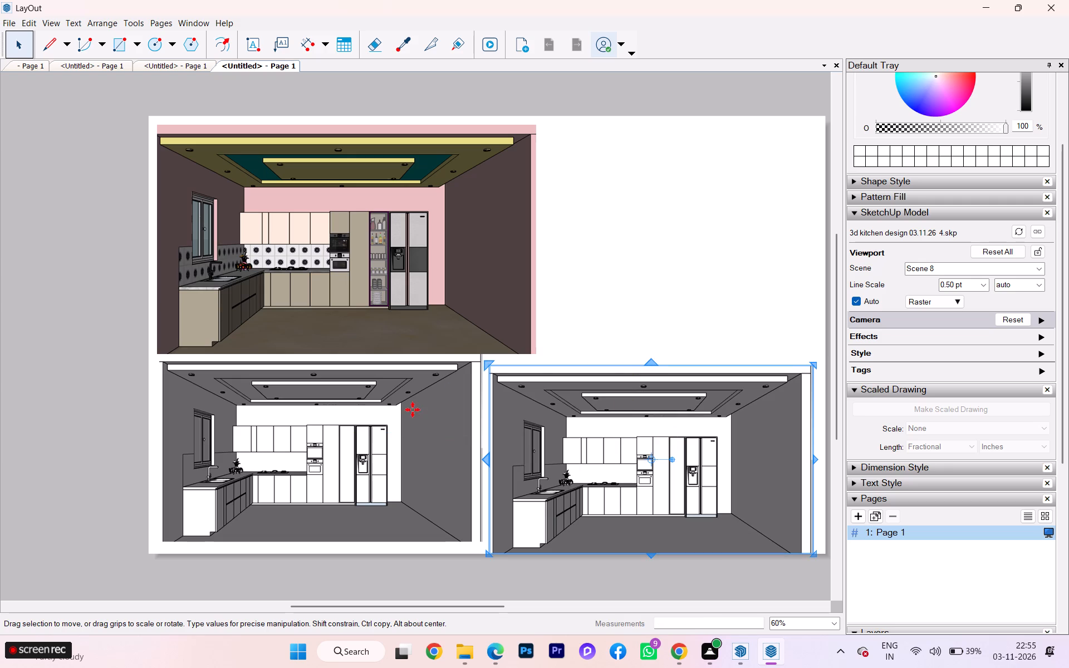
{"action": "key", "text": "Delete"}
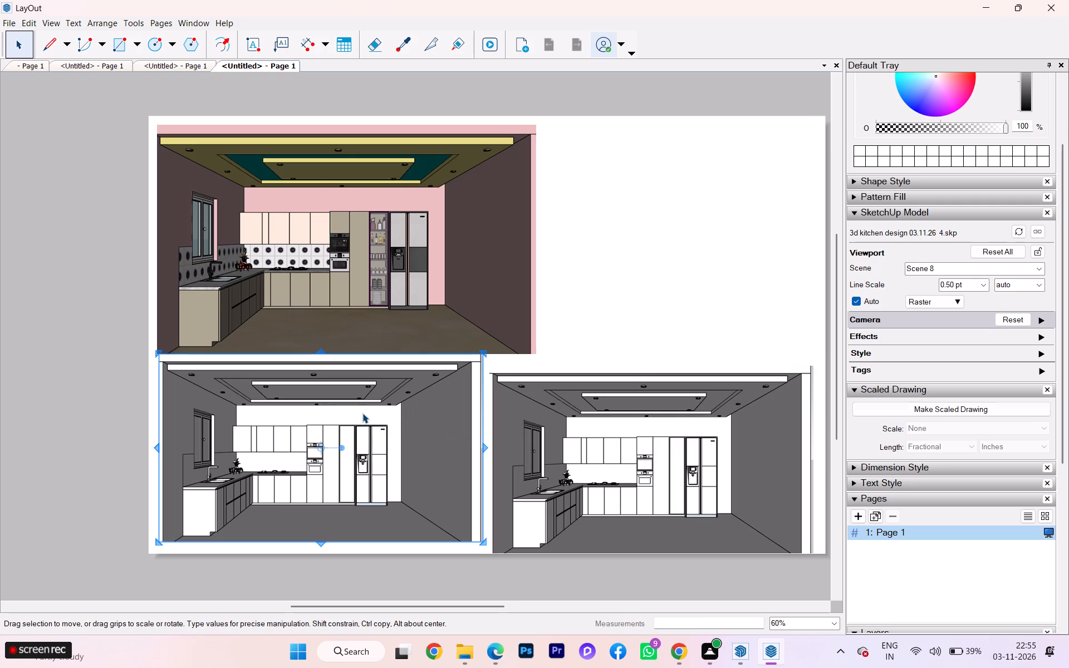
Move the remaining Scene 8 viewport up until its top edge is level with the Scene 2 viewport's bottom edge.
{"action": "left_click", "coordinate": [609, 393]}
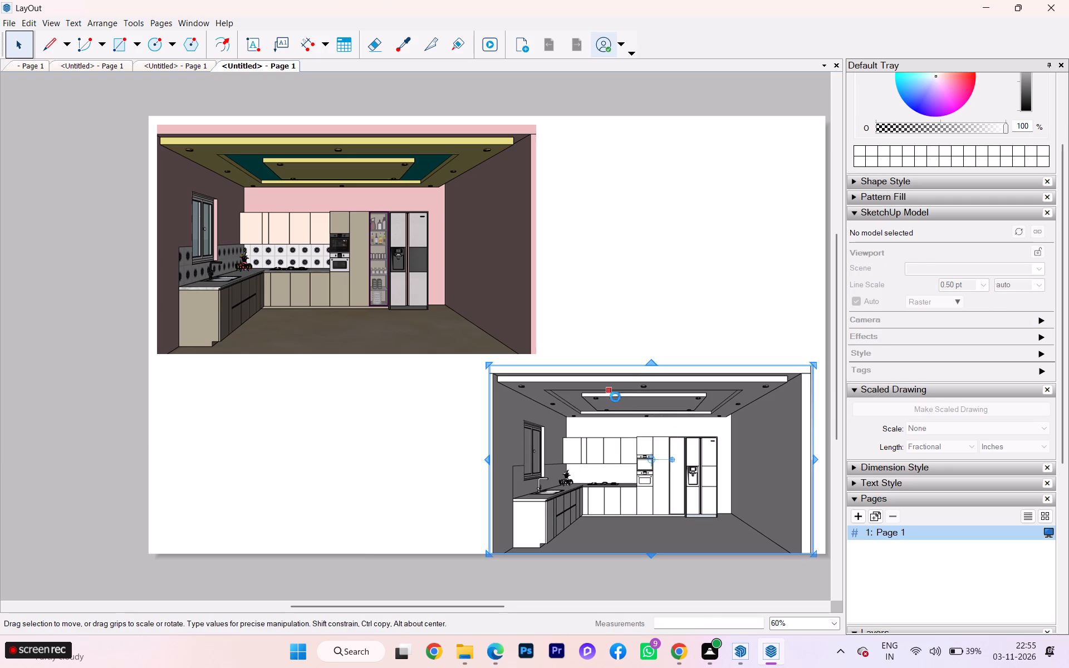
{"action": "left_click_drag", "start_coordinate": [615, 416], "coordinate": [611, 402]}
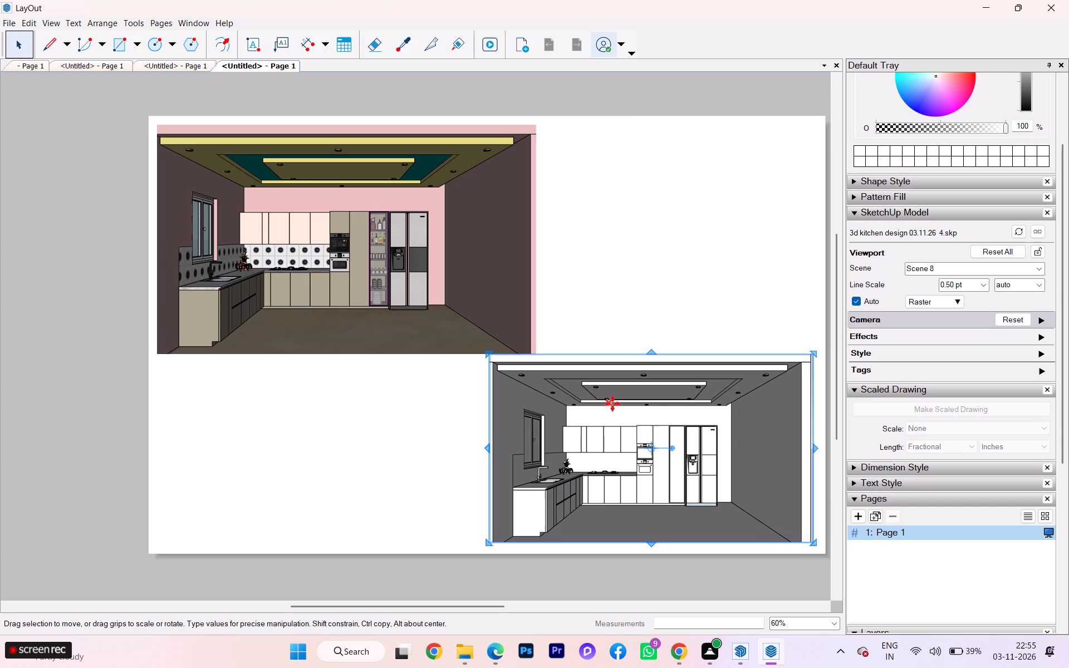
{"action": "left_click", "coordinate": [395, 420]}
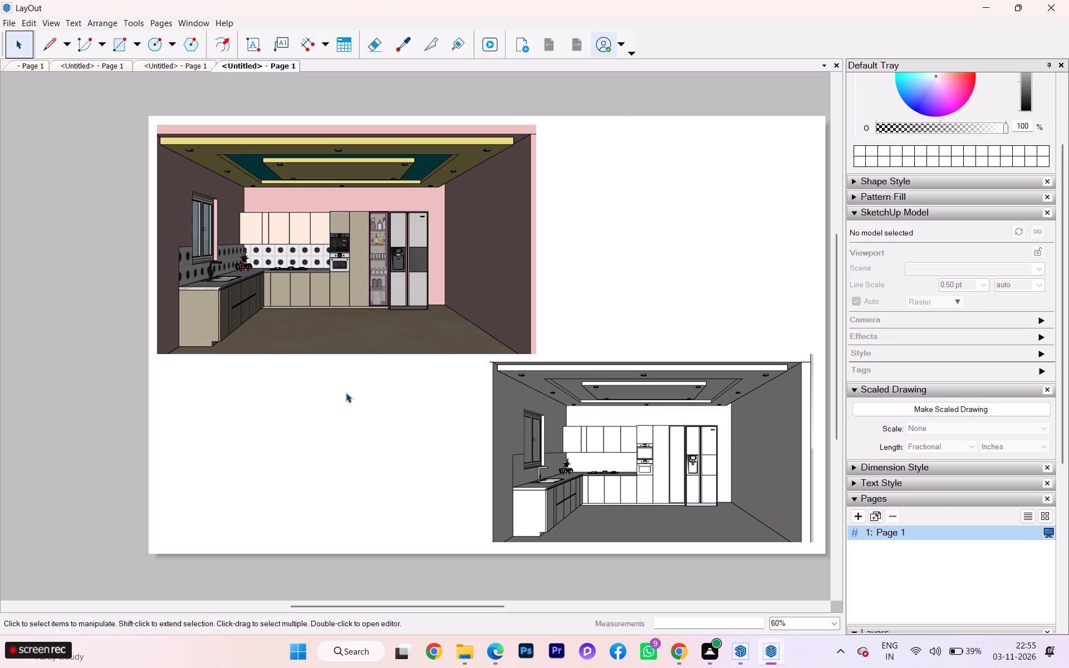
Set up a PDF export in the skp pdfs folder of internship files, starting the file name with "kitchen".
{"action": "left_click", "coordinate": [9, 25]}
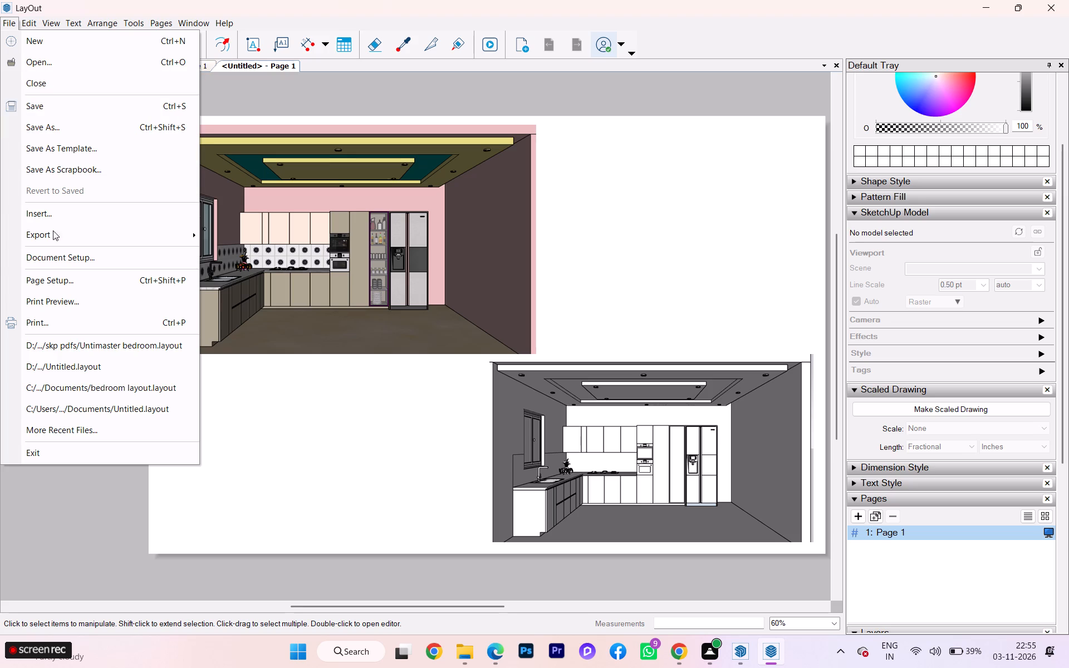
{"action": "left_click", "coordinate": [51, 238]}
{"action": "left_click", "coordinate": [234, 257]}
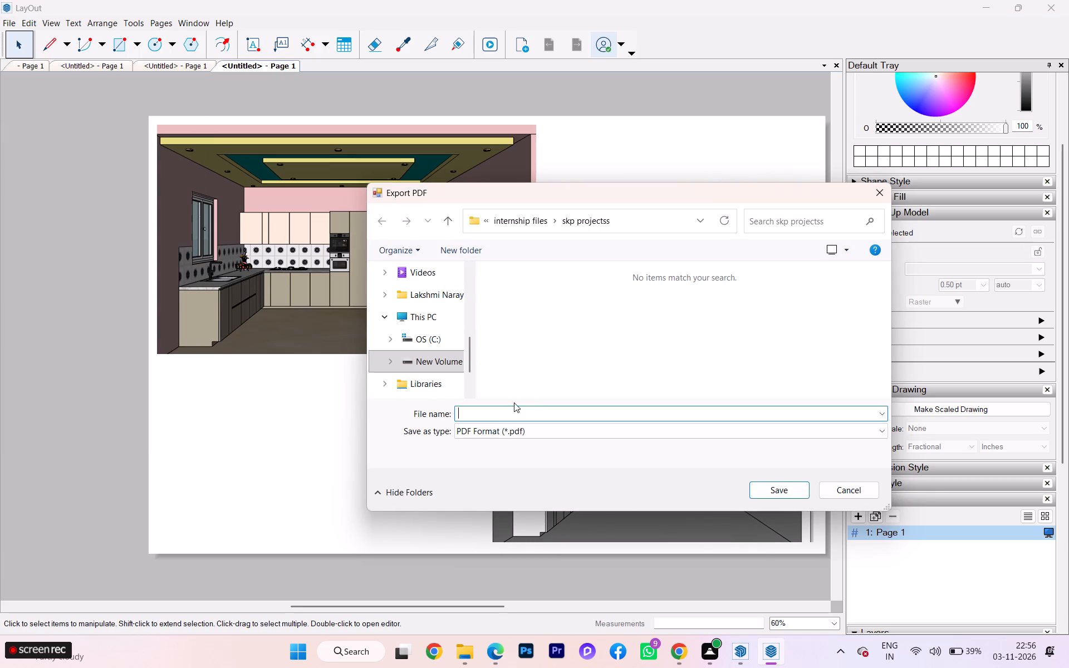
{"action": "left_click", "coordinate": [519, 215]}
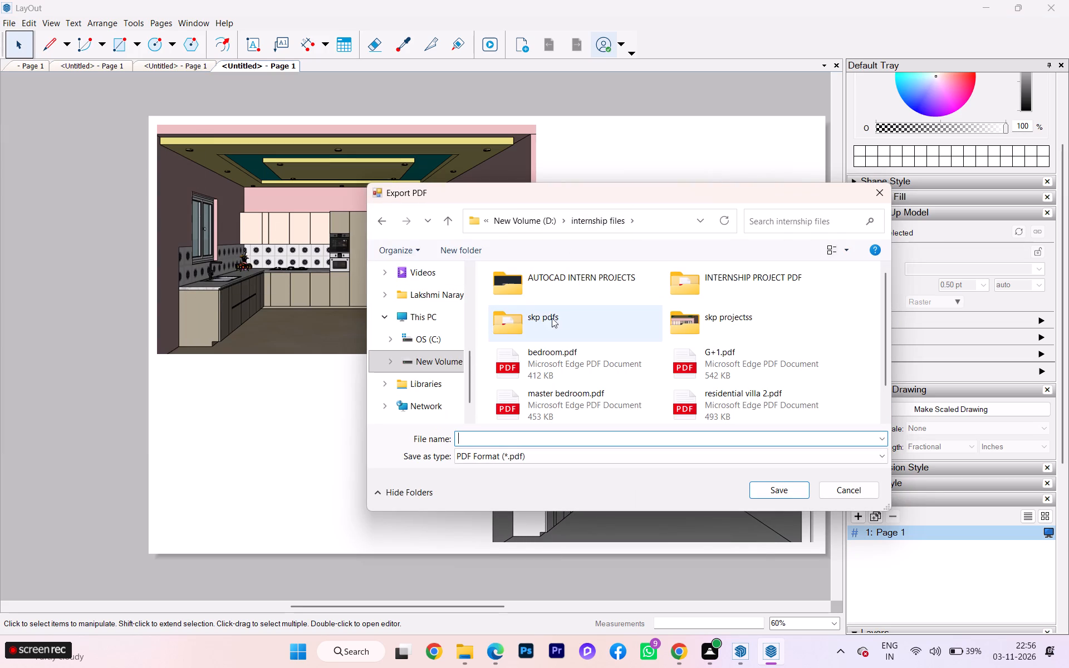
{"action": "double_click", "coordinate": [566, 318]}
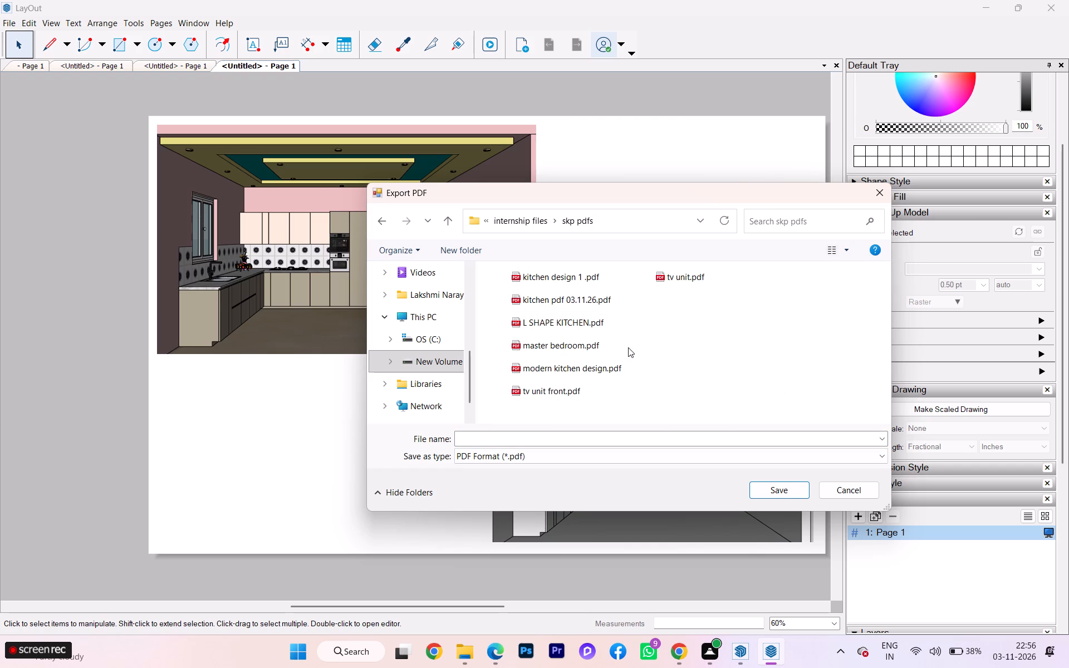
{"action": "left_click", "coordinate": [555, 430]}
{"action": "left_click", "coordinate": [541, 435]}
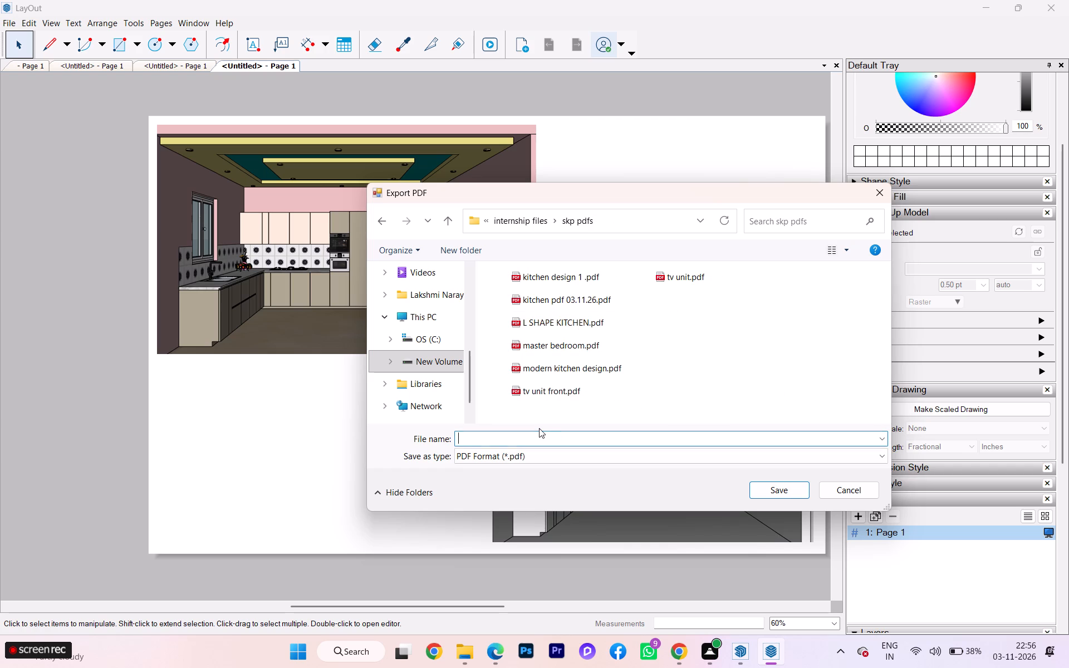
{"action": "type", "text": "kitchen"}
{"action": "key", "text": "space"}
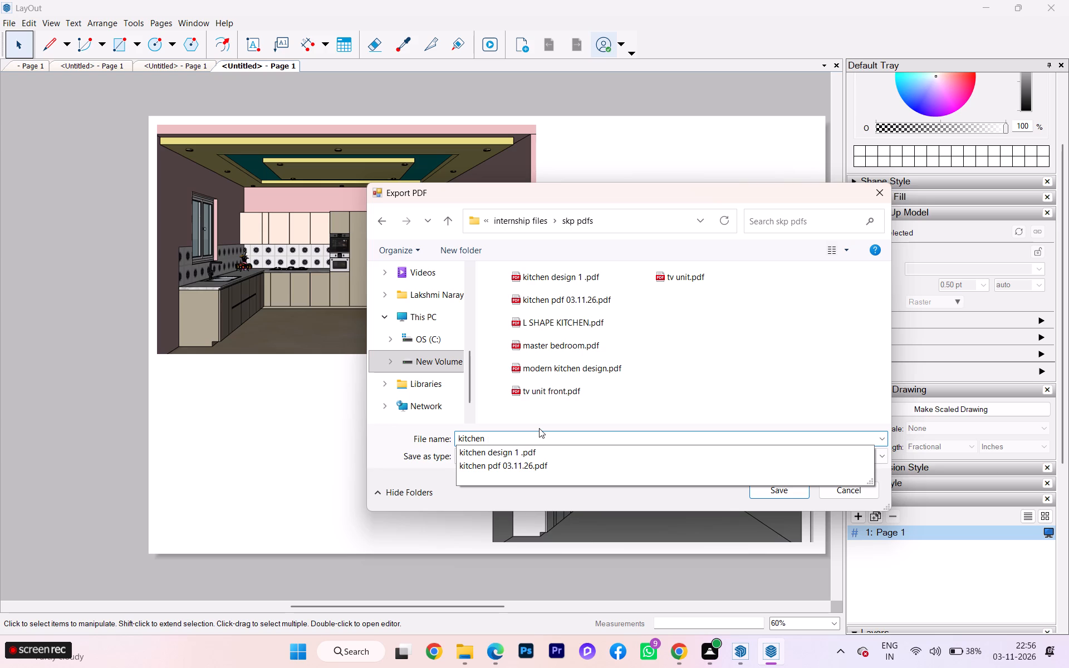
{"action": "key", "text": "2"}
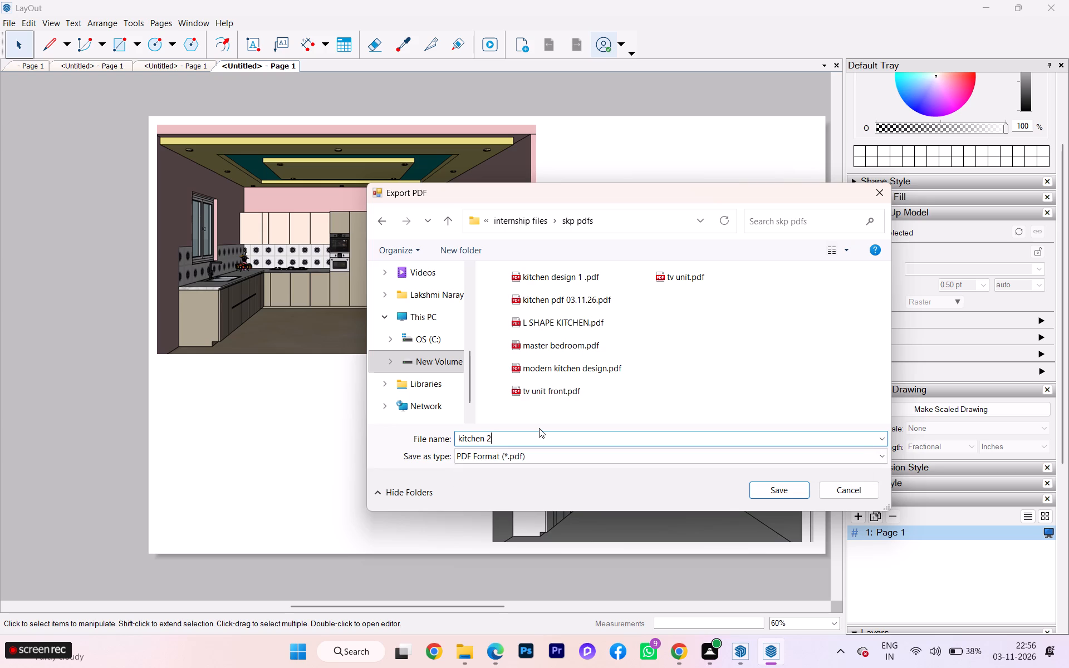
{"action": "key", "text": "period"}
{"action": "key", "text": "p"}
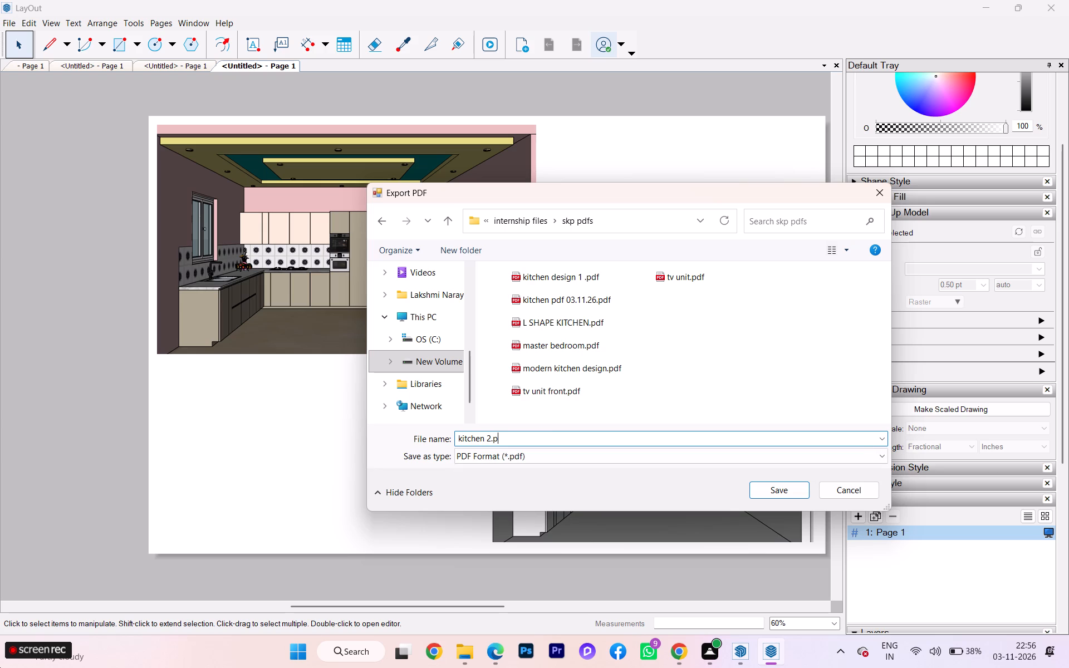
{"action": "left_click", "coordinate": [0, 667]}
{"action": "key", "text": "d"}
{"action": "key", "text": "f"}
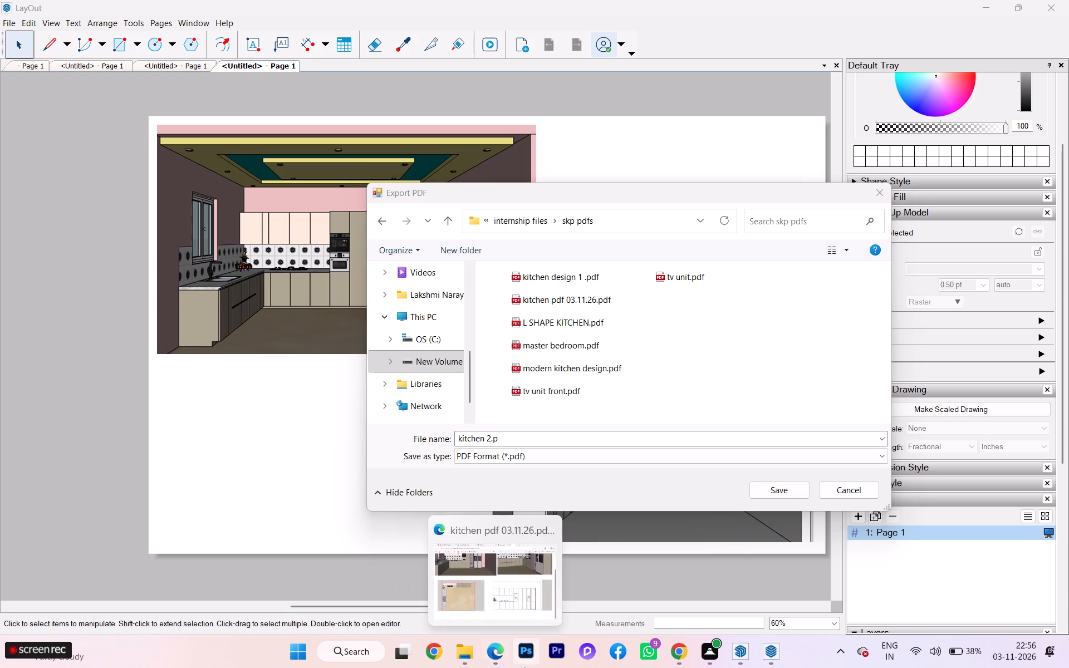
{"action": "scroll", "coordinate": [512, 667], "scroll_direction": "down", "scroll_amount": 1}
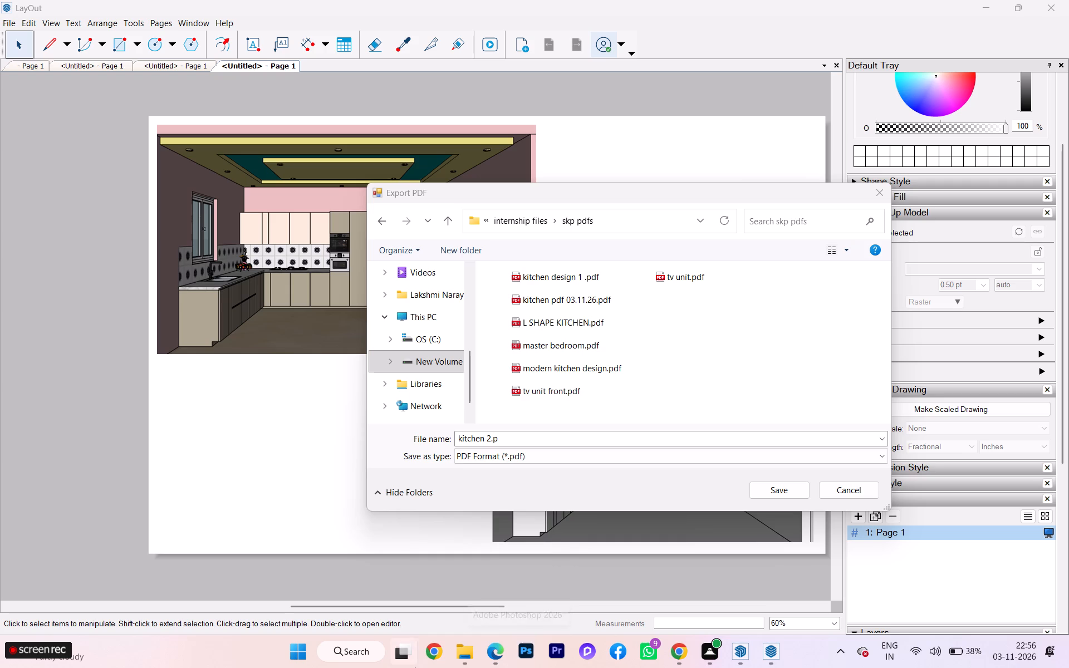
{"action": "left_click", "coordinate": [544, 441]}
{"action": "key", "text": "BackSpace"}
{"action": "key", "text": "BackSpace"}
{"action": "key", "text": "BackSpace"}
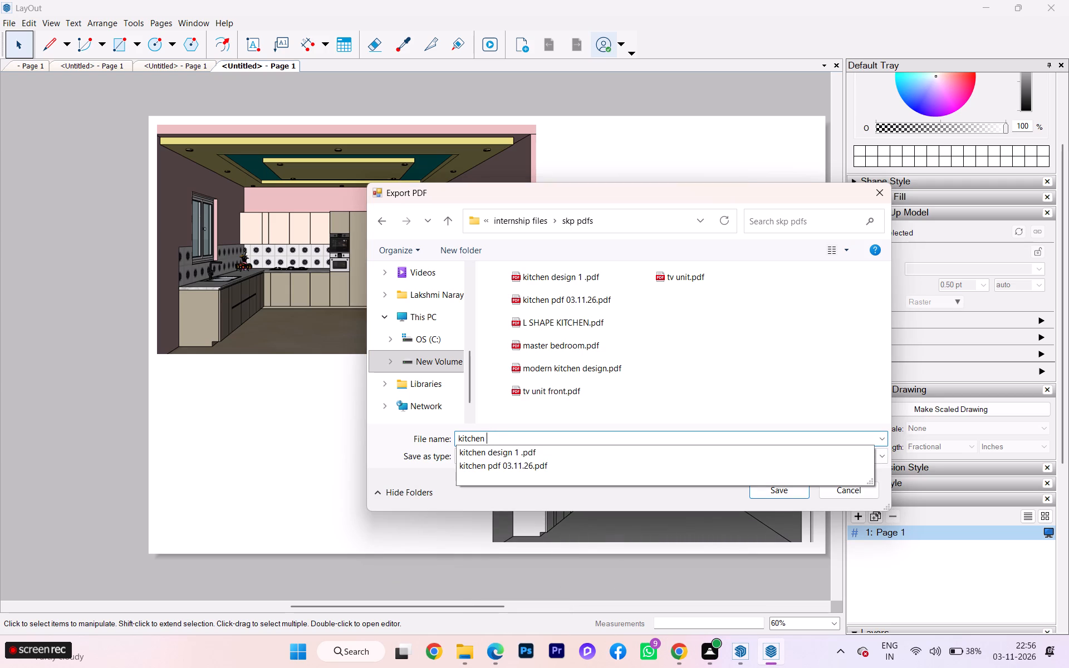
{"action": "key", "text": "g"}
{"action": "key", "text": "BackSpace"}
Complete the PDF file name as "kitchen front elevation" and save it to continue to the export options.
{"action": "type", "text": "fr"}
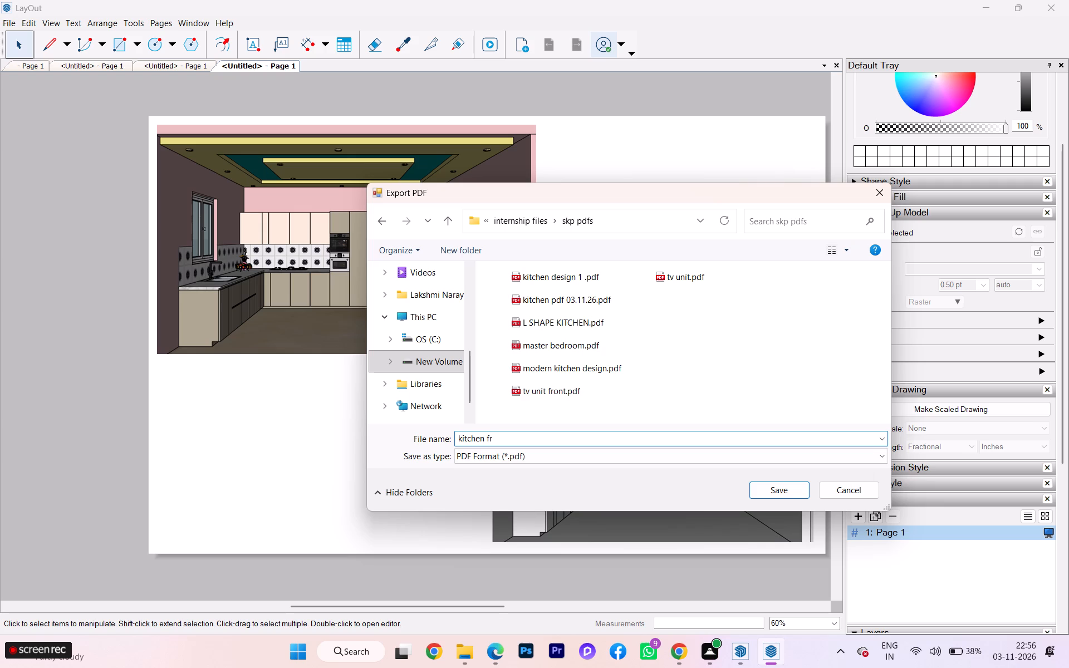
{"action": "type", "text": "on"}
{"action": "key", "text": "space"}
{"action": "key", "text": "BackSpace"}
{"action": "type", "text": "t"}
{"action": "key", "text": "space"}
{"action": "key", "text": "e"}
{"action": "type", "text": "levation"}
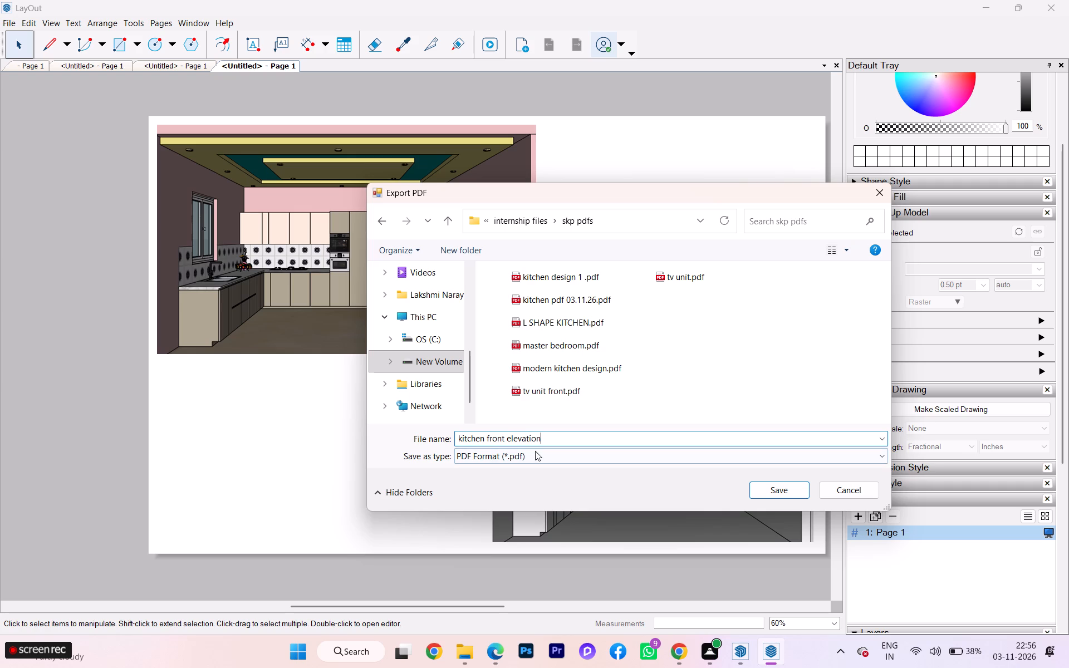
{"action": "left_click", "coordinate": [774, 493]}
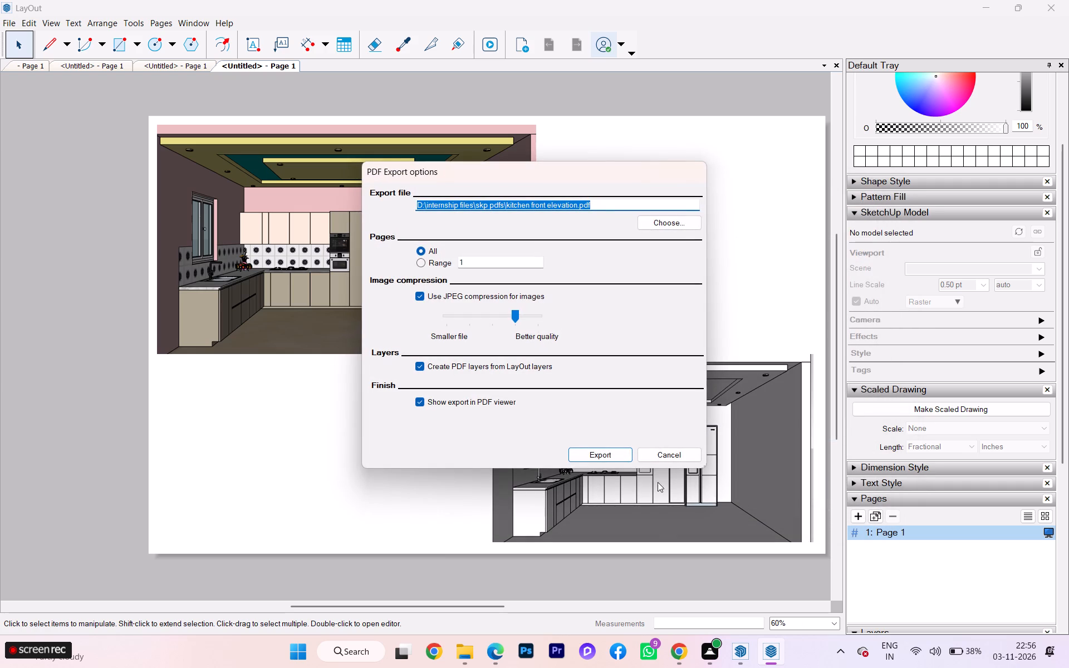
Export the kitchen front elevation PDF with all pages and JPEG compression, and check the page in the PDF viewer.
{"action": "left_click", "coordinate": [601, 459]}
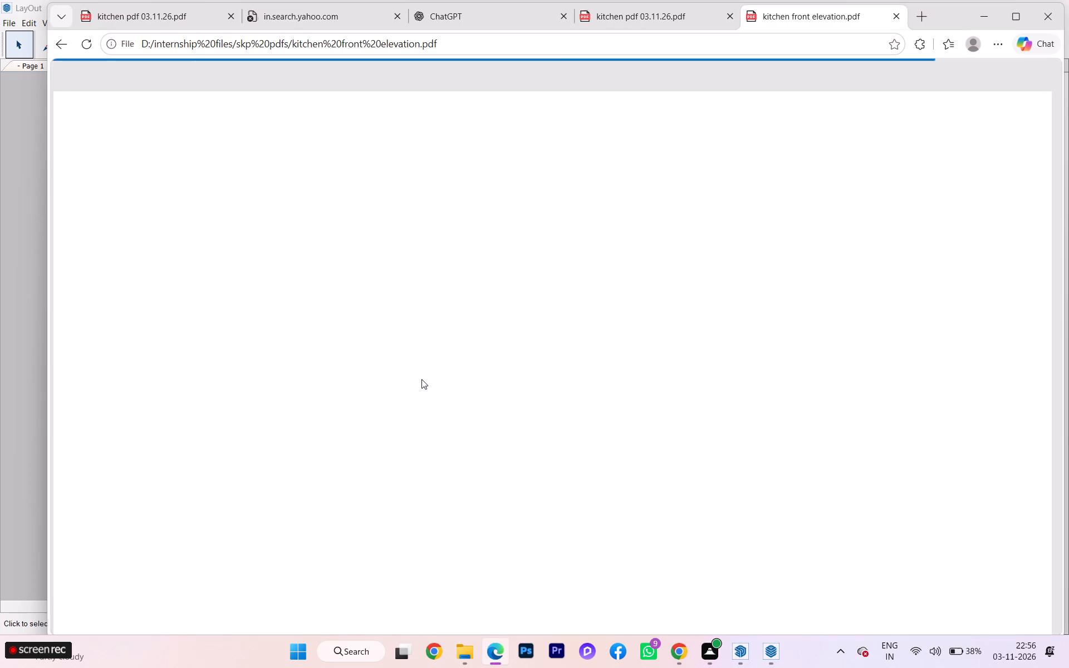
{"action": "scroll", "coordinate": [662, 415], "scroll_direction": "up", "scroll_amount": 1}
{"action": "scroll", "coordinate": [662, 415], "scroll_direction": "down", "scroll_amount": 3}
{"action": "scroll", "coordinate": [663, 422], "scroll_direction": "up", "scroll_amount": 1}
{"action": "scroll", "coordinate": [663, 422], "scroll_direction": "down", "scroll_amount": 2}
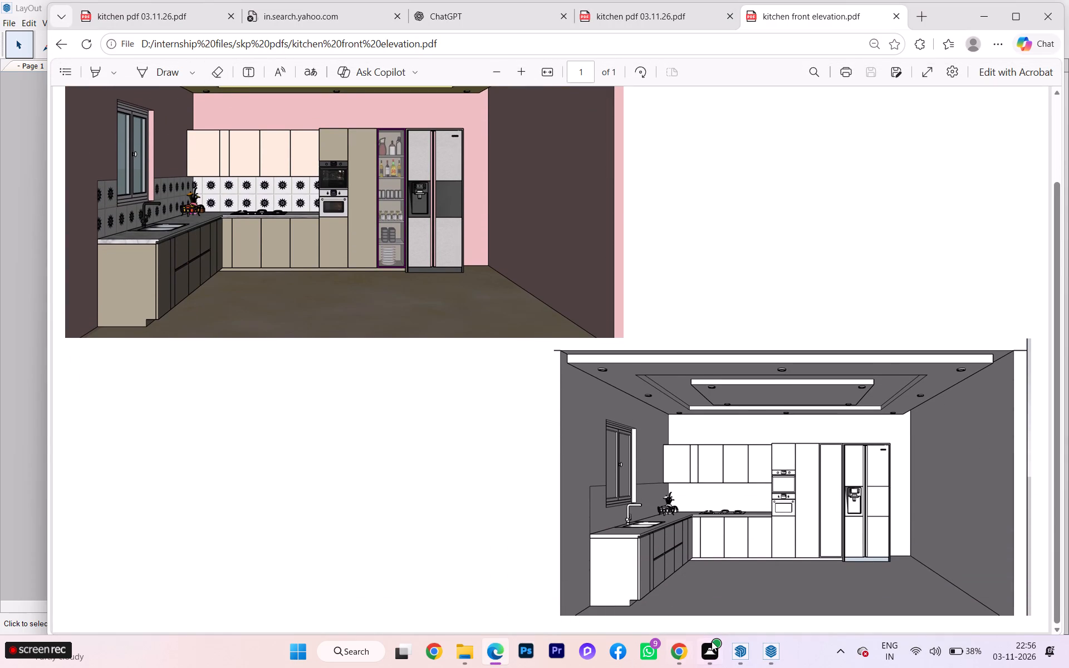
{"action": "left_click", "coordinate": [749, 587]}
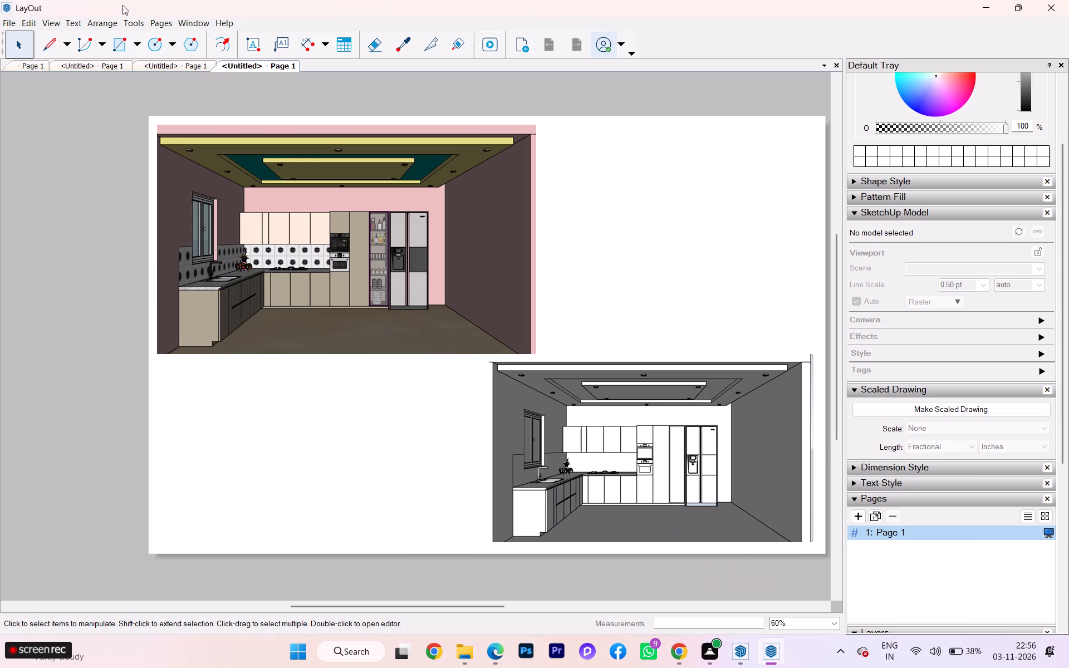
In the open document with the flat elevation views, delete the Scene 5 viewport below the coloured elevation.
{"action": "left_click", "coordinate": [166, 71]}
{"action": "left_click", "coordinate": [180, 67]}
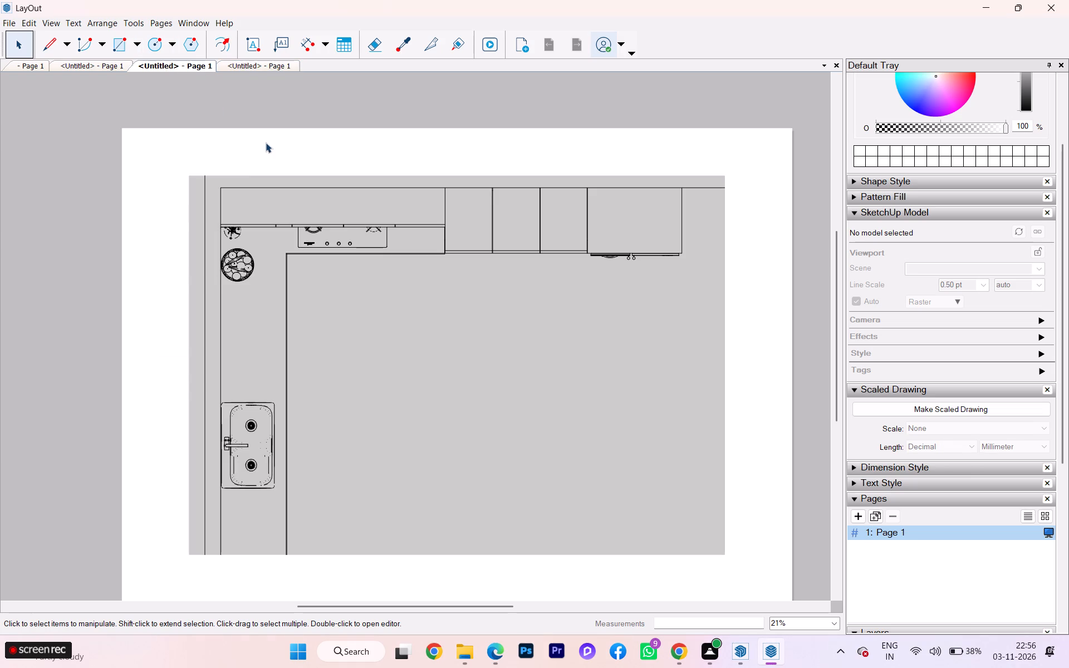
{"action": "left_click", "coordinate": [107, 63]}
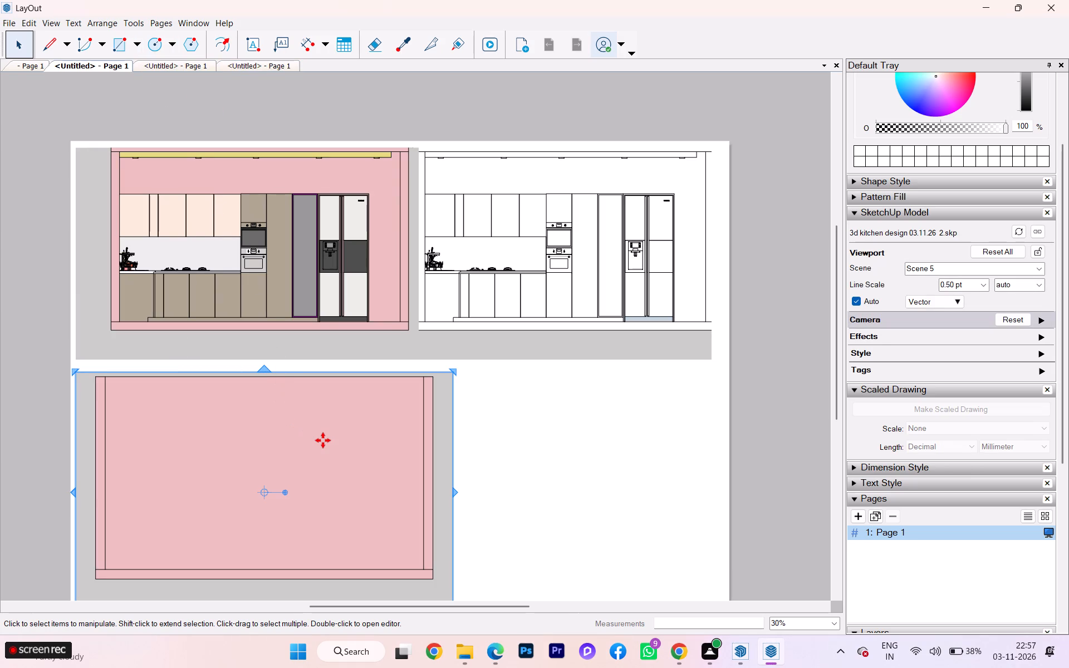
{"action": "key", "text": "Delete"}
Move the Scene 8 line-drawing viewport about 10.94" down and 1.37" left, and extend its left edge outward.
{"action": "left_click", "coordinate": [484, 302]}
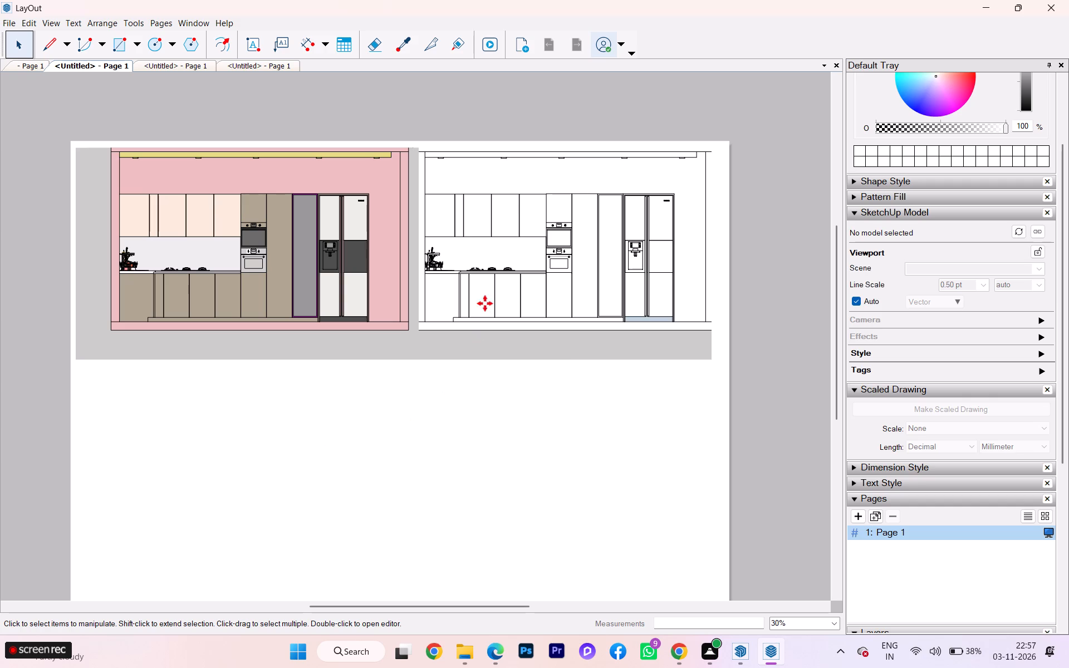
{"action": "left_click_drag", "start_coordinate": [493, 286], "coordinate": [467, 504]}
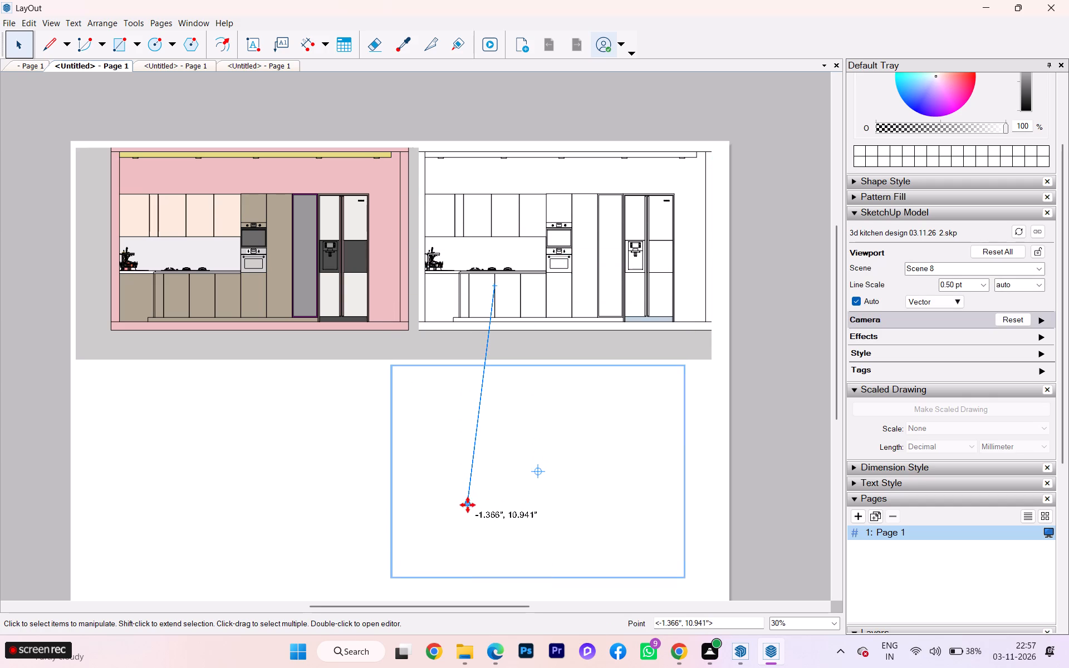
{"action": "left_click_drag", "start_coordinate": [467, 504], "coordinate": [467, 504]}
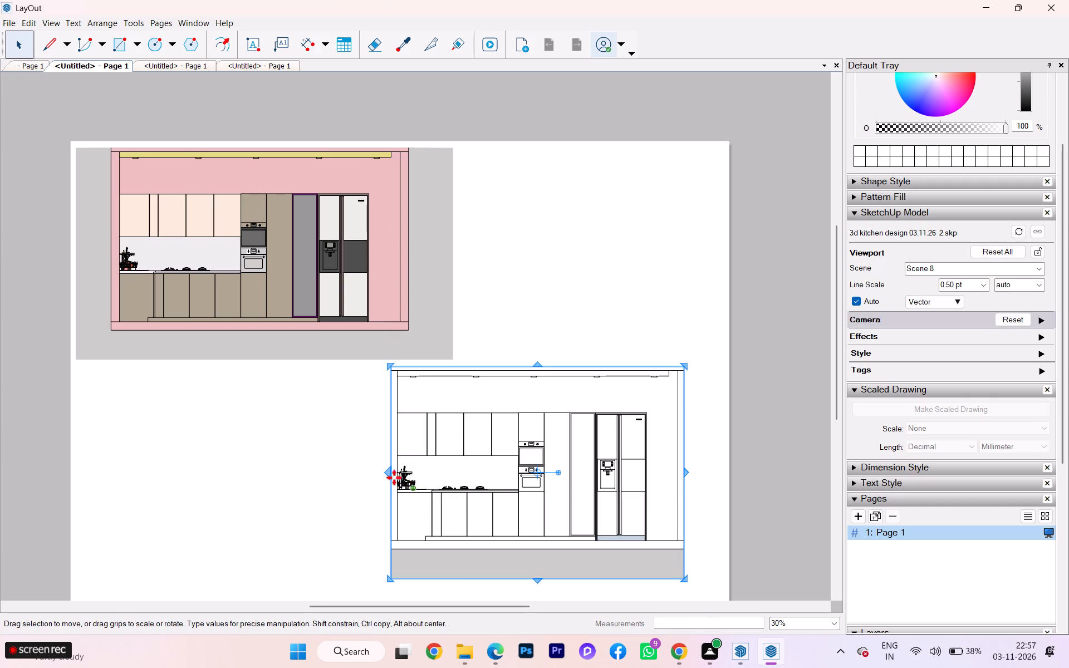
{"action": "left_click_drag", "start_coordinate": [388, 471], "coordinate": [330, 468]}
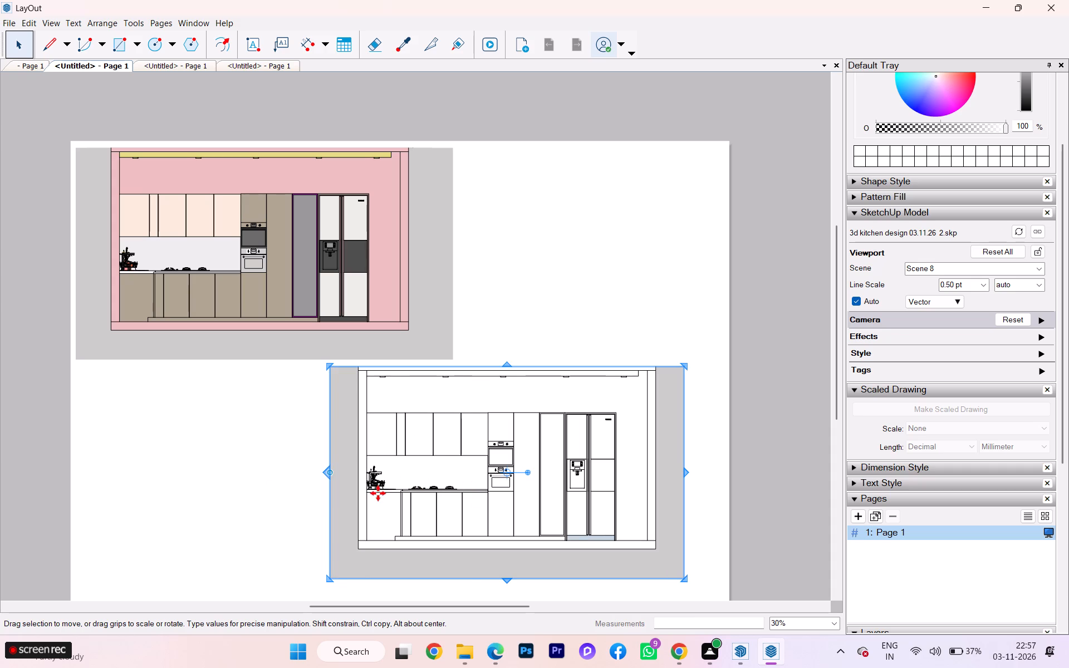
Extend the right edge of the coloured Scene 10 elevation viewport outward.
{"action": "left_click", "coordinate": [375, 298]}
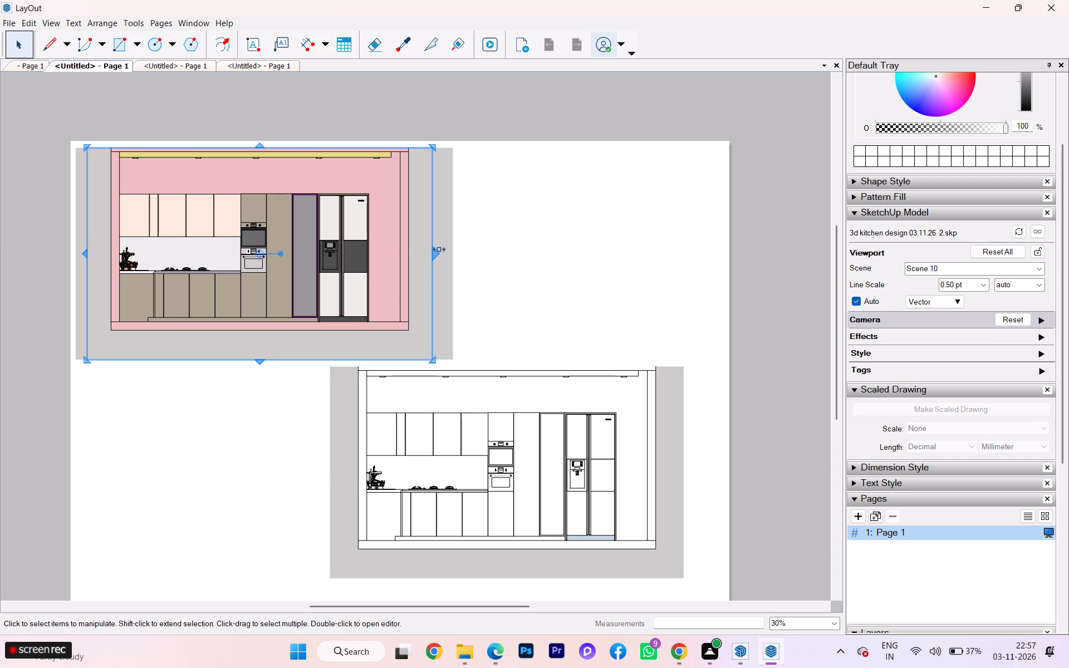
{"action": "left_click_drag", "start_coordinate": [438, 248], "coordinate": [470, 261]}
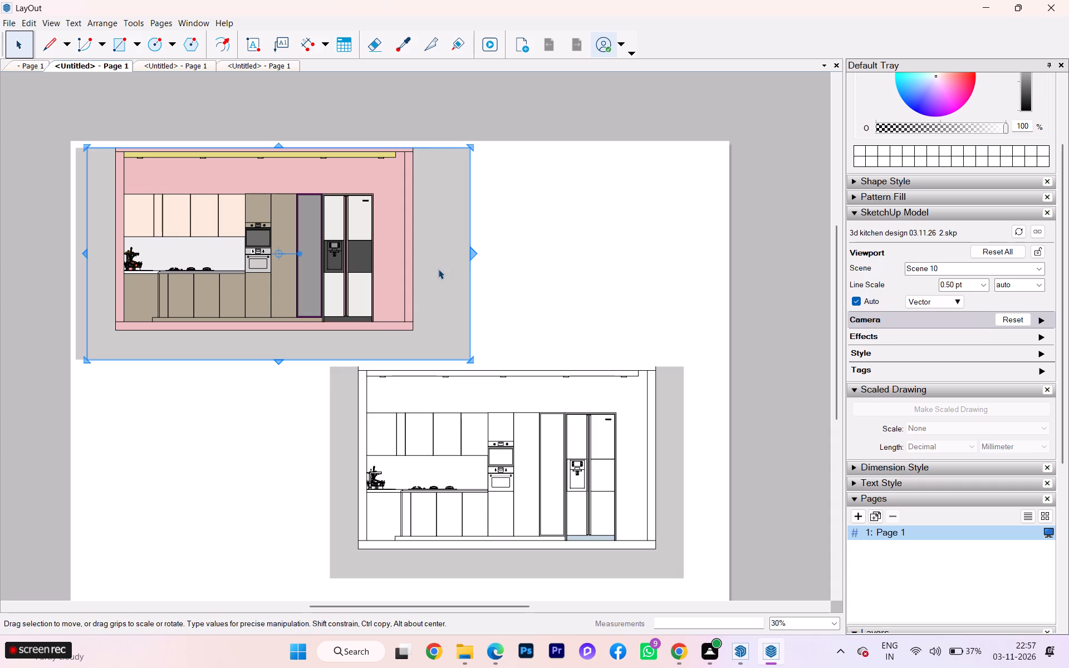
Export the elevation sheet as "layout 1.pdf" in the skp pdfs folder, with all pages and JPEG compression.
{"action": "left_click", "coordinate": [18, 22]}
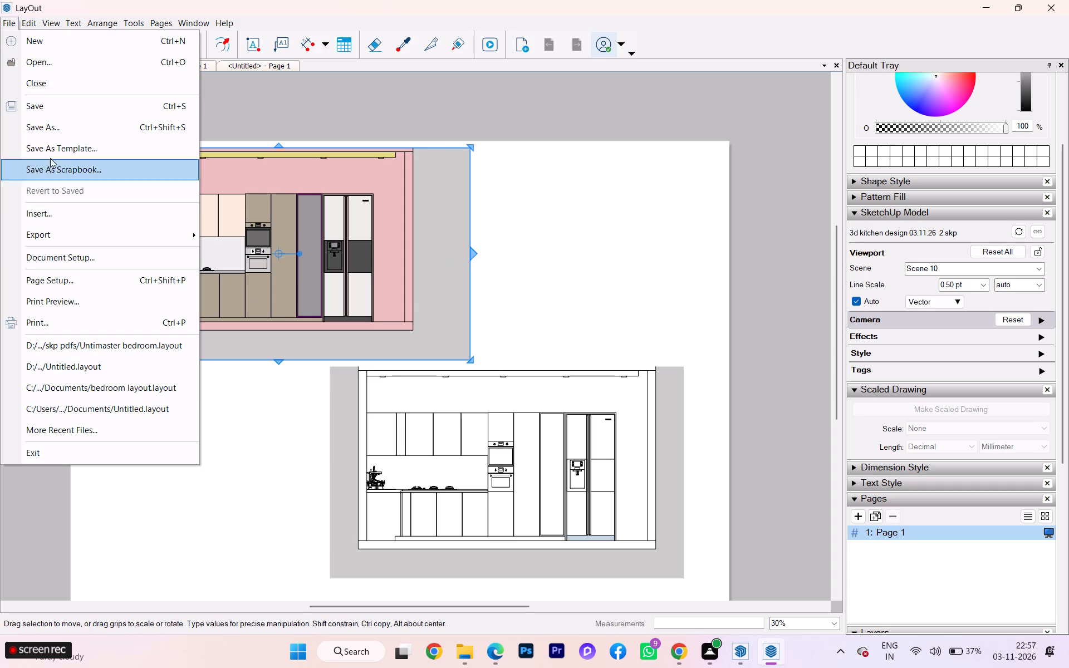
{"action": "left_click", "coordinate": [64, 232]}
{"action": "left_click", "coordinate": [247, 250]}
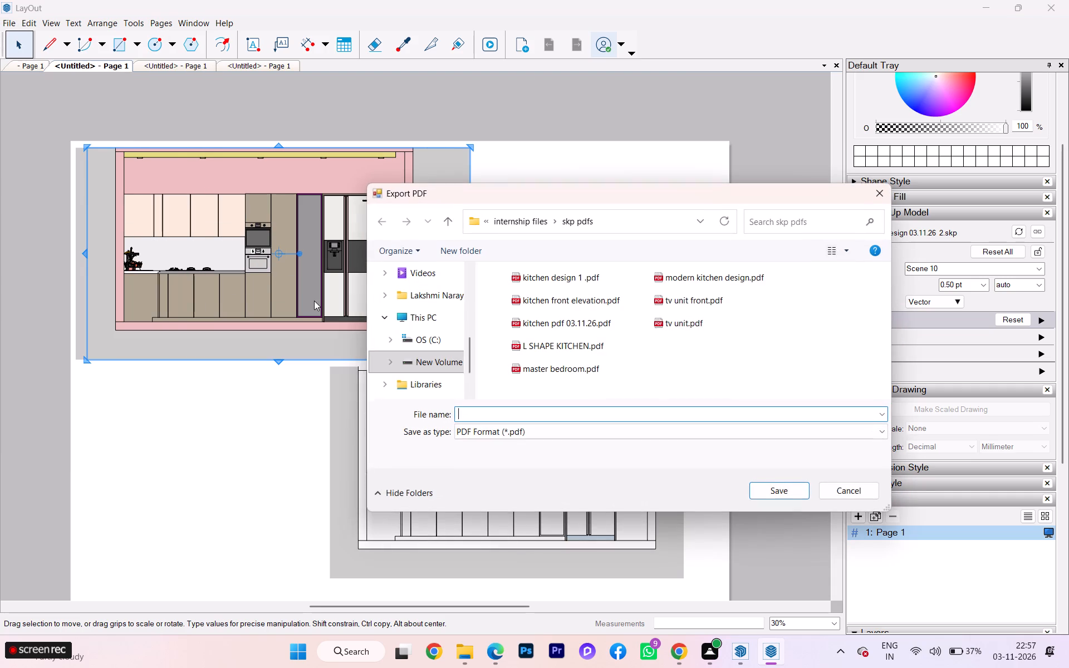
{"action": "left_click", "coordinate": [514, 421]}
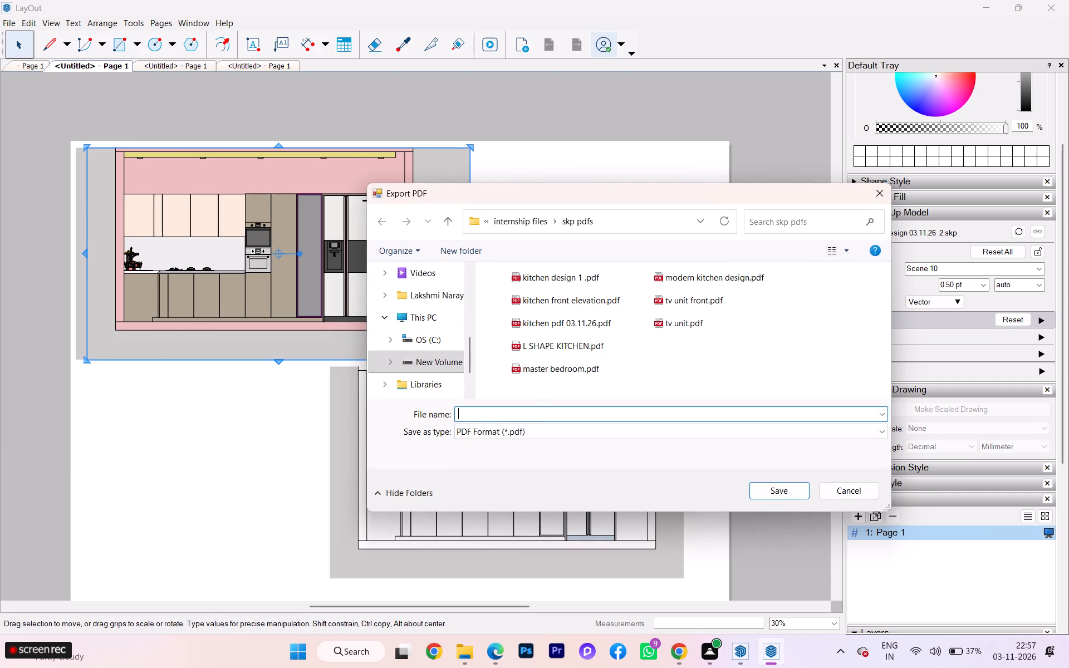
{"action": "left_click", "coordinate": [513, 417]}
{"action": "key", "text": "l"}
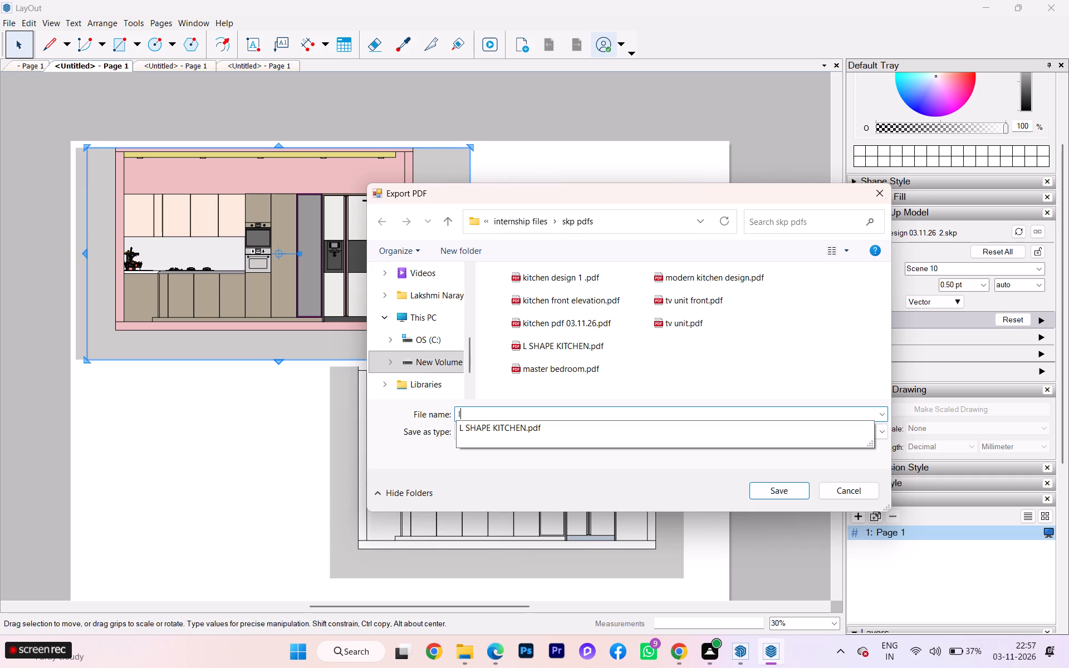
{"action": "key", "text": "a"}
{"action": "type", "text": "yout"}
{"action": "key", "text": "space"}
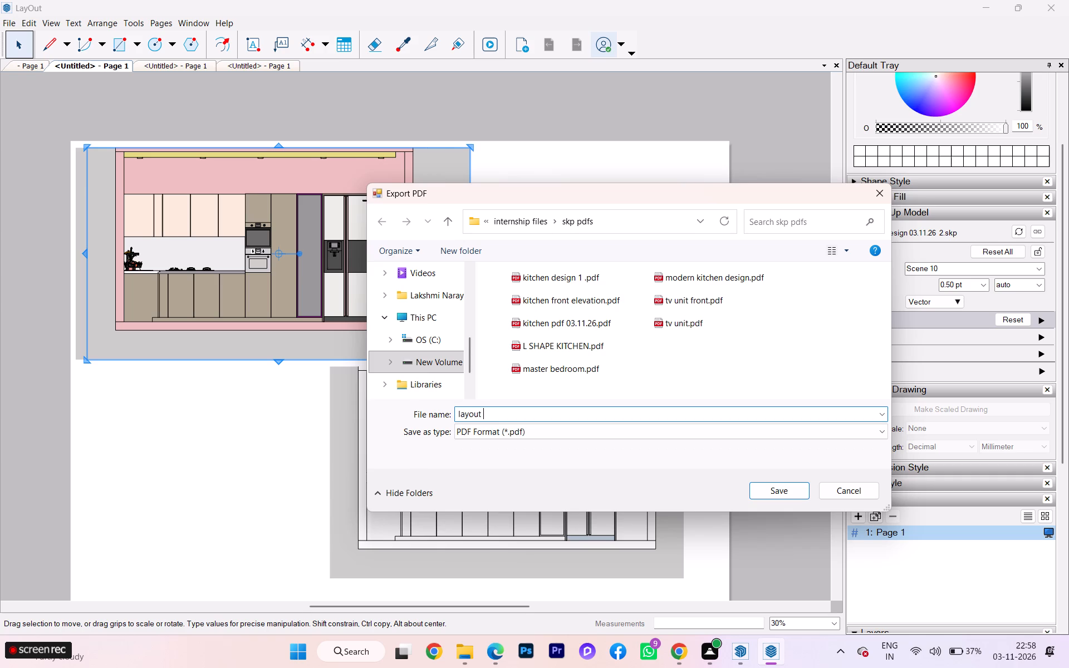
{"action": "key", "text": "1"}
{"action": "key", "text": "period"}
{"action": "type", "text": "pdf"}
{"action": "left_click", "coordinate": [768, 480]}
{"action": "left_click", "coordinate": [782, 494]}
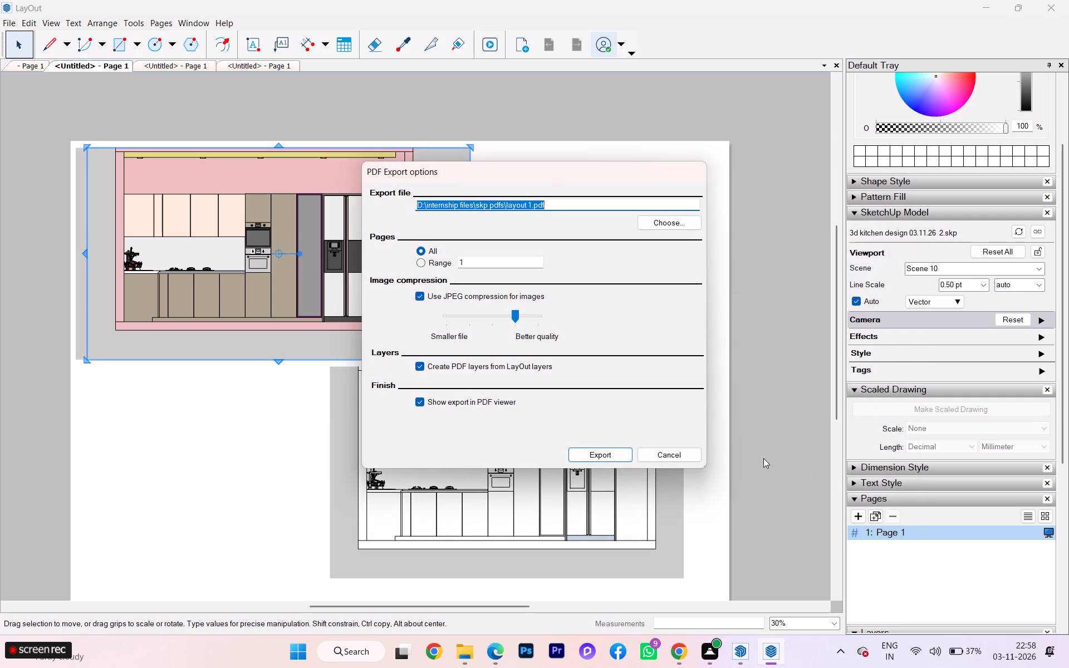
{"action": "left_click", "coordinate": [611, 454]}
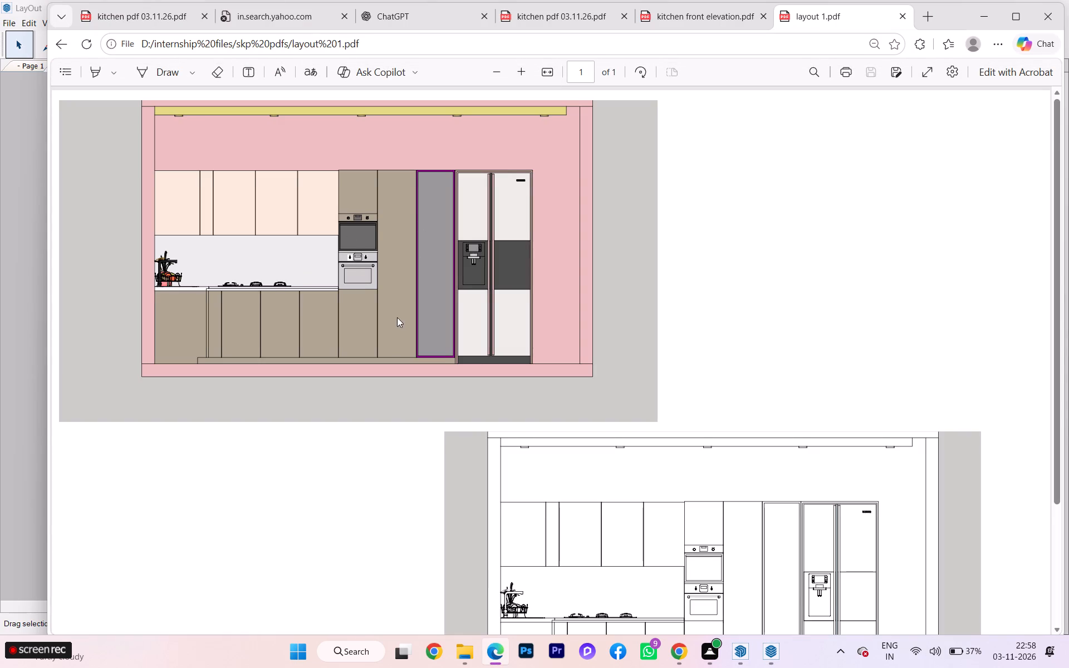
Examine both elevation views on the exported layout 1 PDF page in the viewer, and return to LayOut.
{"action": "scroll", "coordinate": [397, 319], "scroll_direction": "down", "scroll_amount": 3}
{"action": "scroll", "coordinate": [400, 325], "scroll_direction": "up", "scroll_amount": 1}
{"action": "scroll", "coordinate": [402, 328], "scroll_direction": "down", "scroll_amount": 2}
{"action": "scroll", "coordinate": [414, 325], "scroll_direction": "up", "scroll_amount": 2}
{"action": "scroll", "coordinate": [431, 315], "scroll_direction": "down", "scroll_amount": 1}
{"action": "scroll", "coordinate": [433, 314], "scroll_direction": "up", "scroll_amount": 5}
{"action": "left_click", "coordinate": [752, 602]}
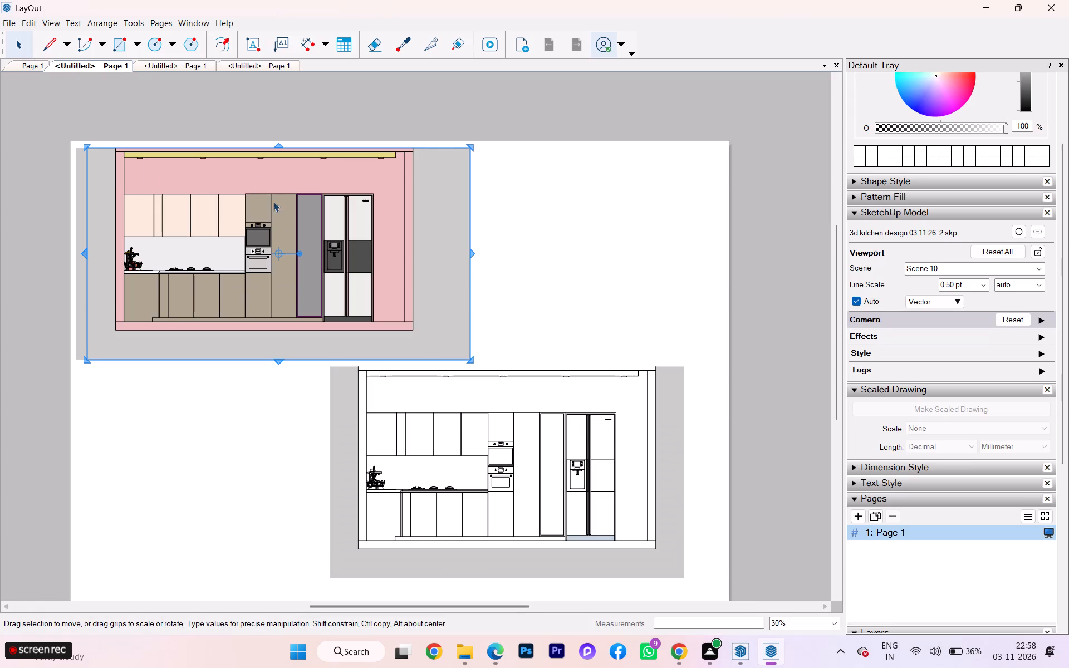
Switch to the open document whose page holds four kitchen views, including two coloured perspectives and the plan.
{"action": "left_click", "coordinate": [34, 62]}
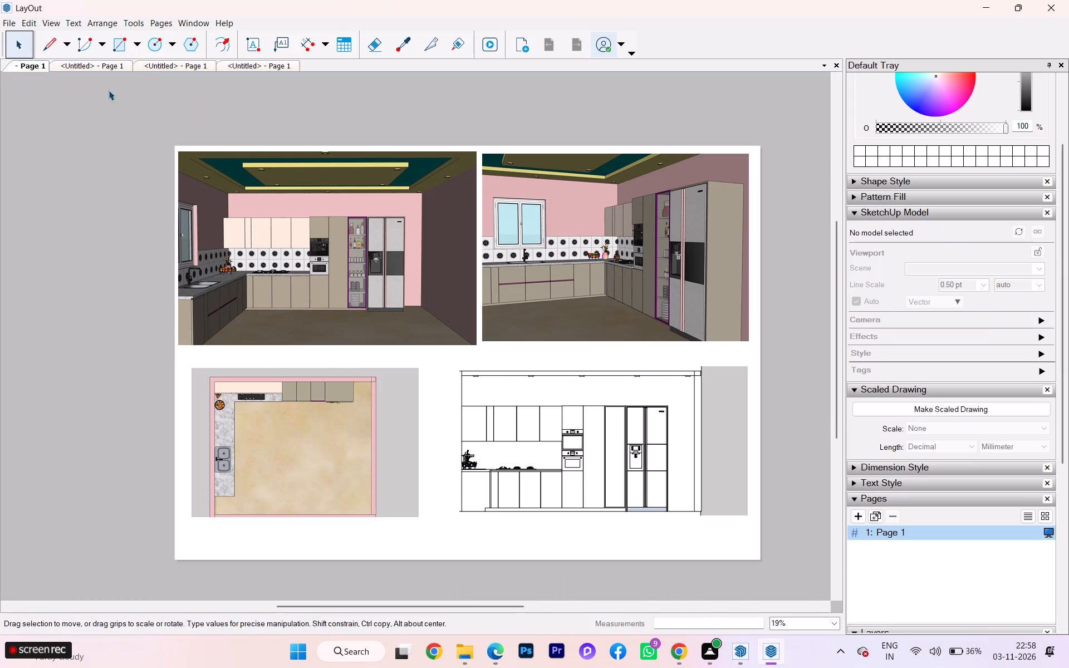